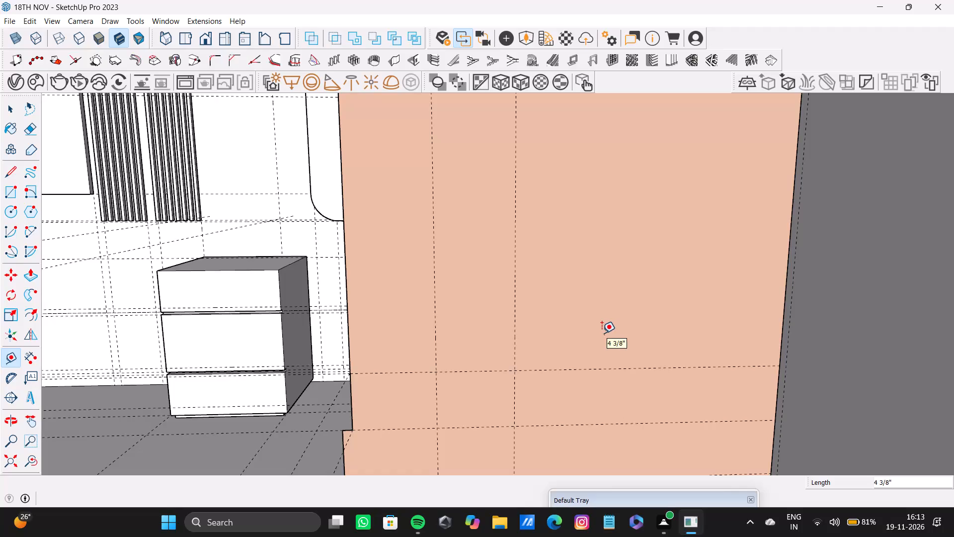
Place the third and fourth vertical guides on the beige side face, spaced freehand about 4 3/4" and 4 13/16" beyond the preceding guides.
key("space")
key("t")
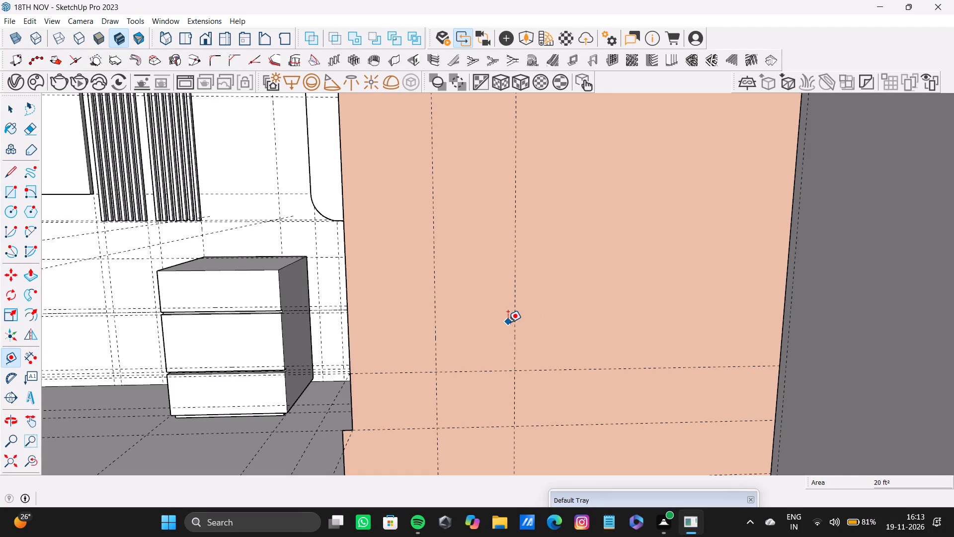
left_click(516, 318)
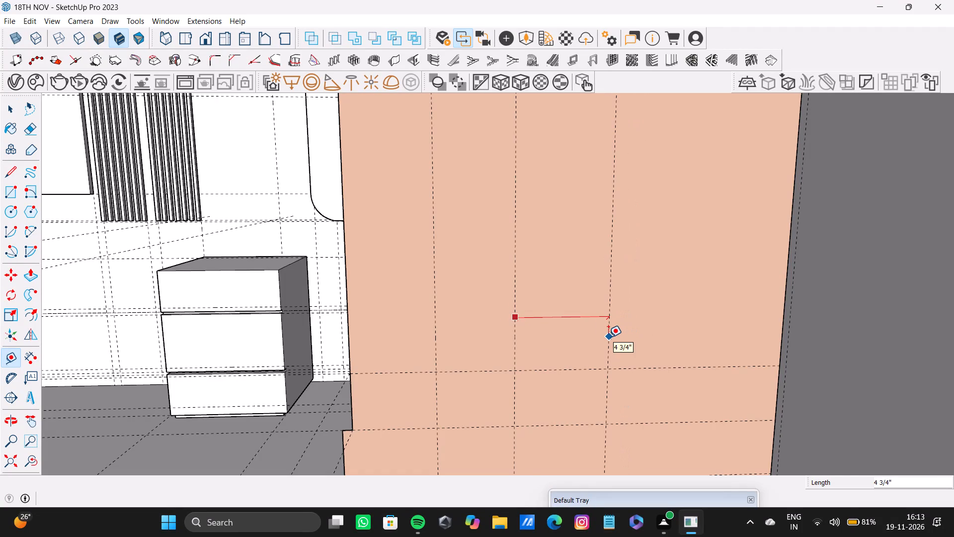
double_click(608, 337)
left_click(702, 337)
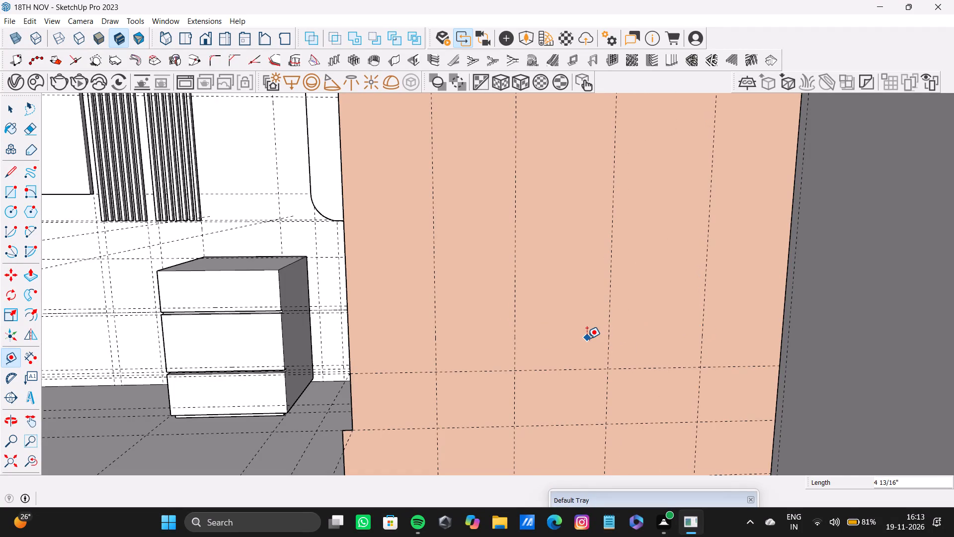
key("space")
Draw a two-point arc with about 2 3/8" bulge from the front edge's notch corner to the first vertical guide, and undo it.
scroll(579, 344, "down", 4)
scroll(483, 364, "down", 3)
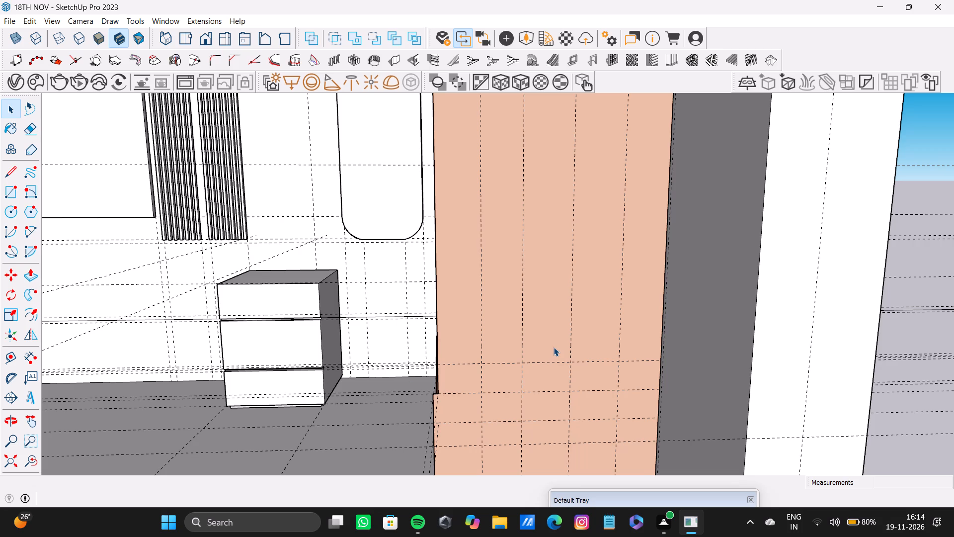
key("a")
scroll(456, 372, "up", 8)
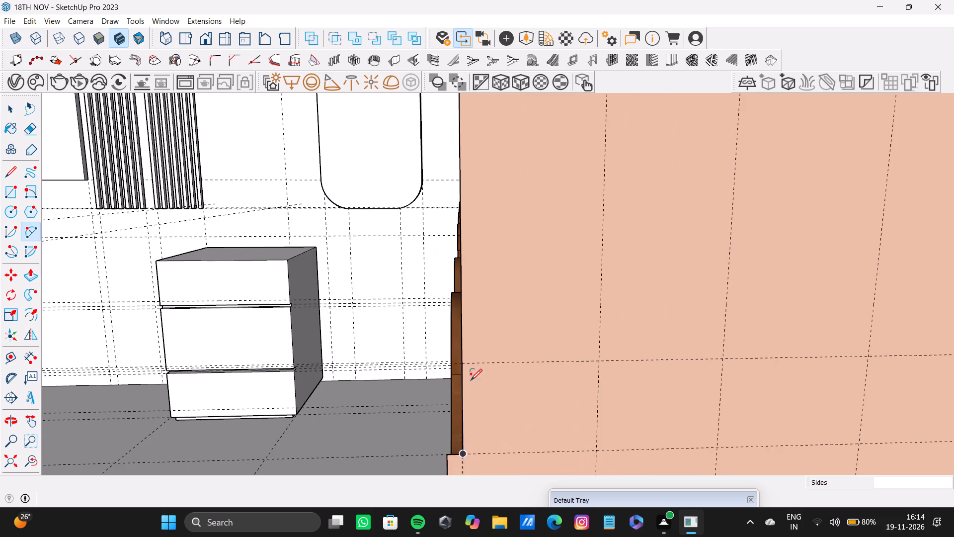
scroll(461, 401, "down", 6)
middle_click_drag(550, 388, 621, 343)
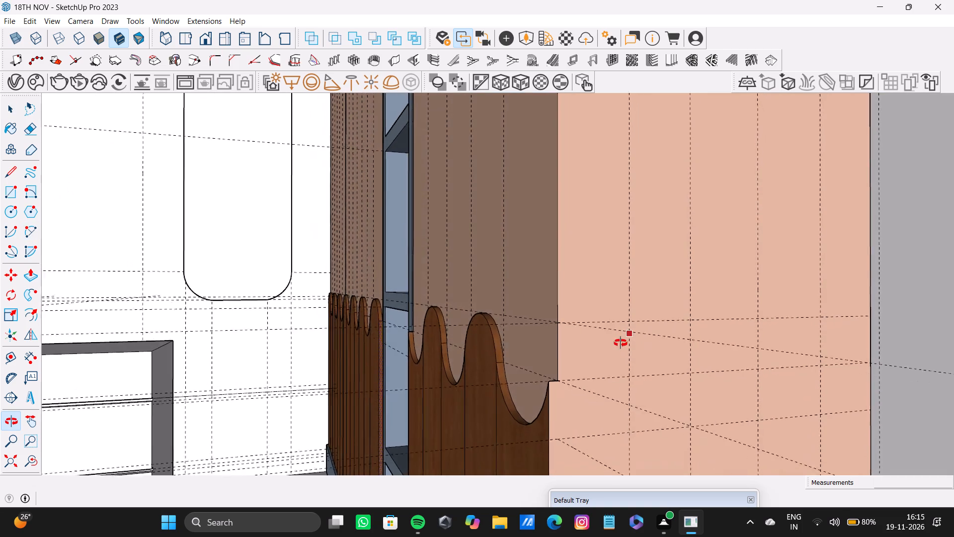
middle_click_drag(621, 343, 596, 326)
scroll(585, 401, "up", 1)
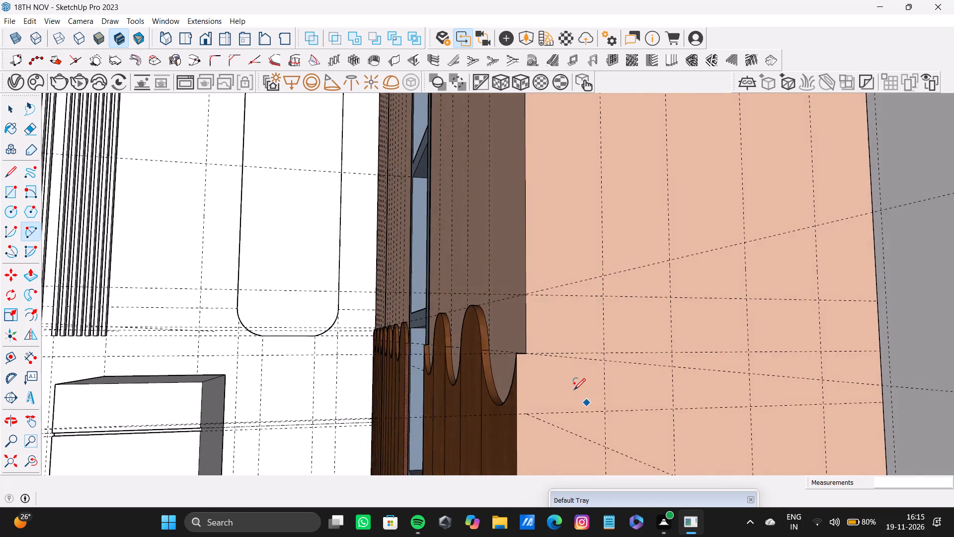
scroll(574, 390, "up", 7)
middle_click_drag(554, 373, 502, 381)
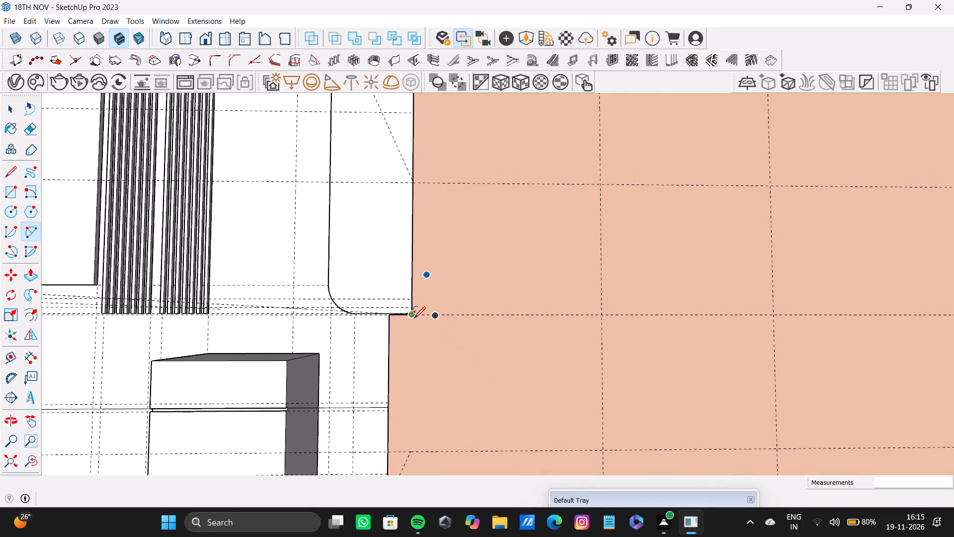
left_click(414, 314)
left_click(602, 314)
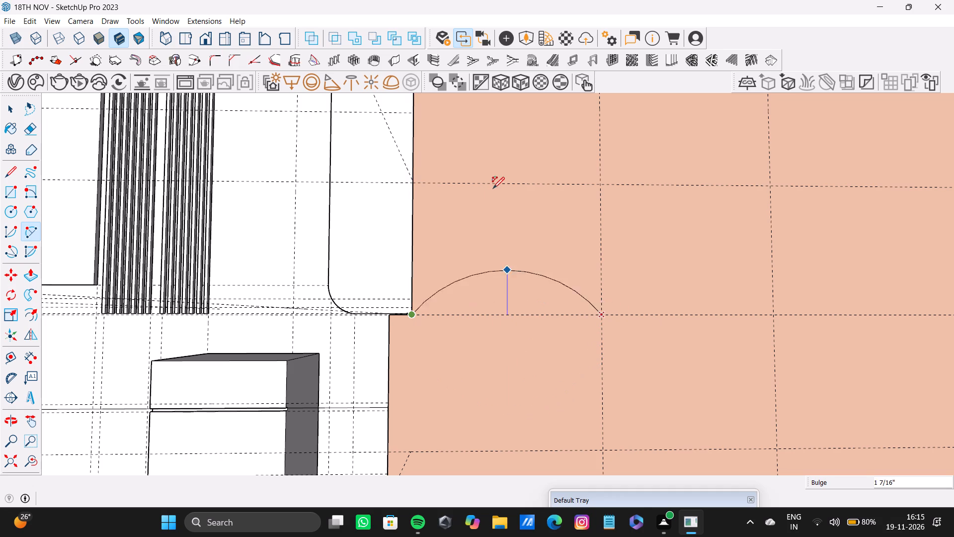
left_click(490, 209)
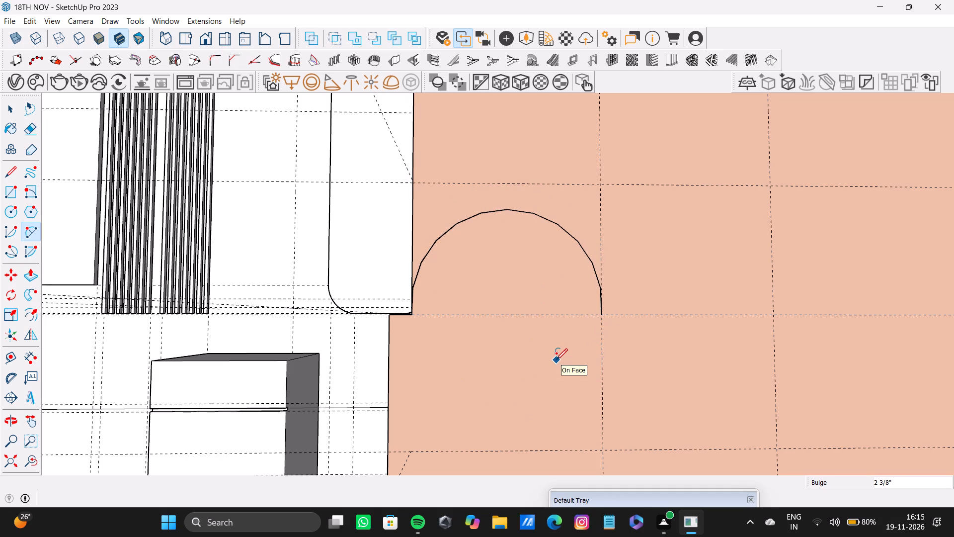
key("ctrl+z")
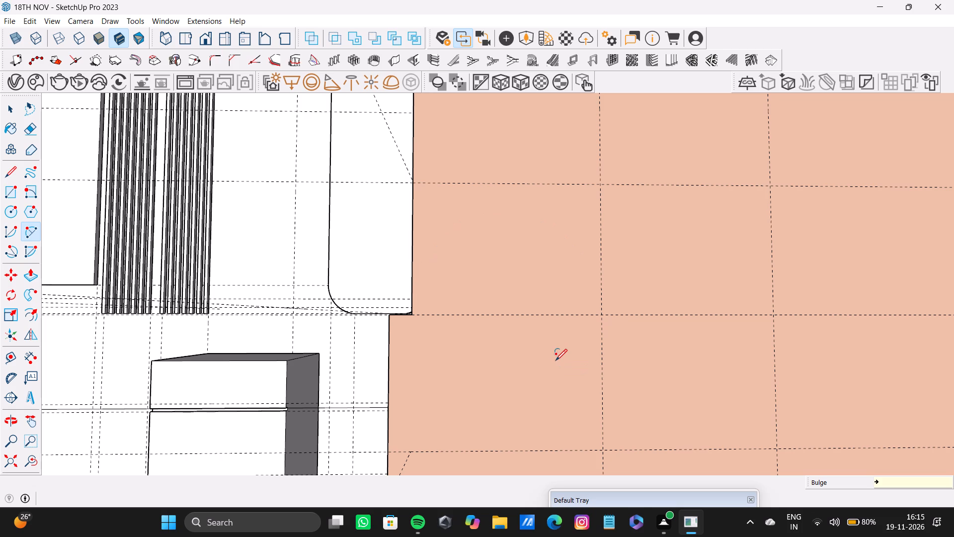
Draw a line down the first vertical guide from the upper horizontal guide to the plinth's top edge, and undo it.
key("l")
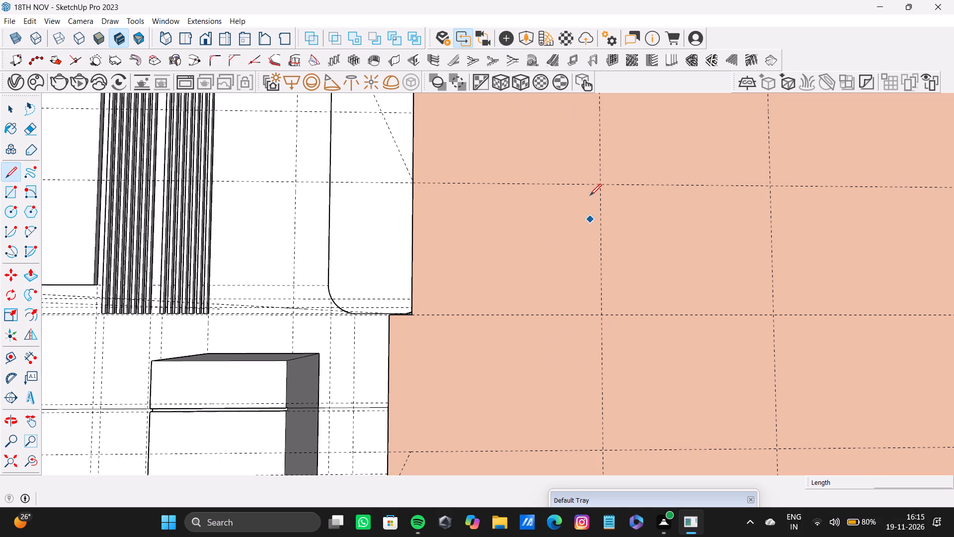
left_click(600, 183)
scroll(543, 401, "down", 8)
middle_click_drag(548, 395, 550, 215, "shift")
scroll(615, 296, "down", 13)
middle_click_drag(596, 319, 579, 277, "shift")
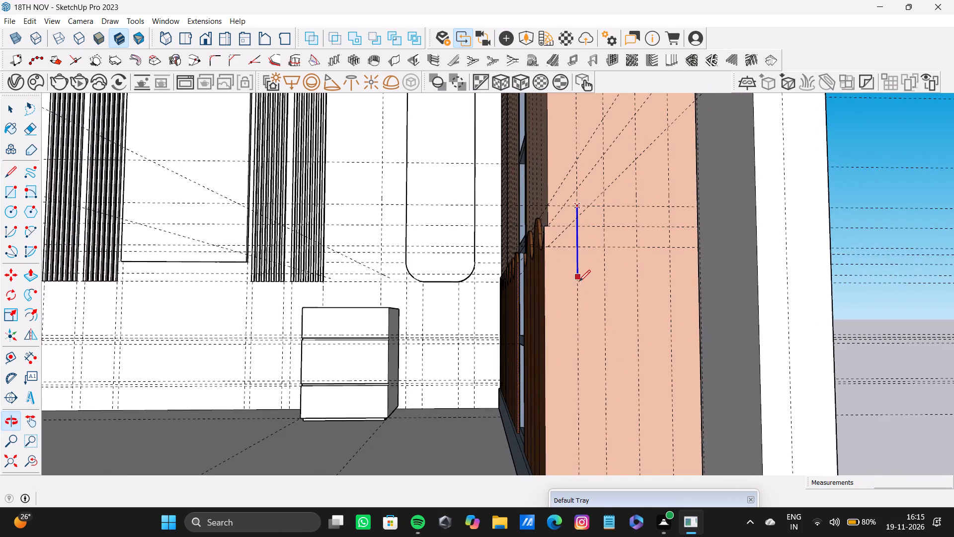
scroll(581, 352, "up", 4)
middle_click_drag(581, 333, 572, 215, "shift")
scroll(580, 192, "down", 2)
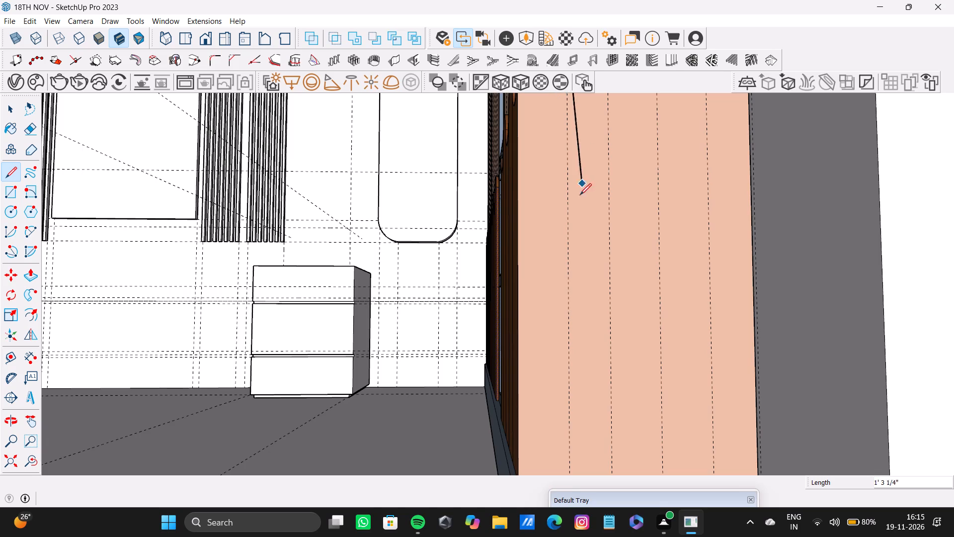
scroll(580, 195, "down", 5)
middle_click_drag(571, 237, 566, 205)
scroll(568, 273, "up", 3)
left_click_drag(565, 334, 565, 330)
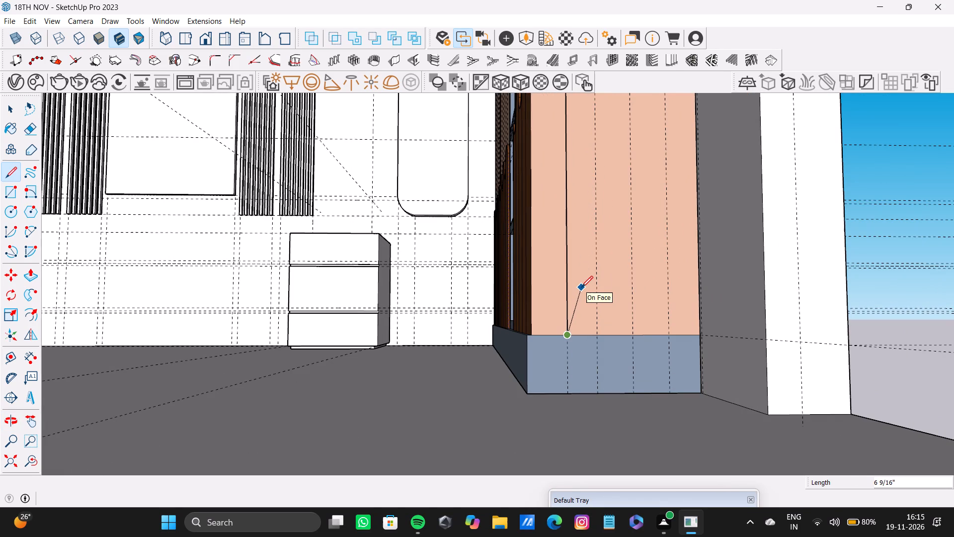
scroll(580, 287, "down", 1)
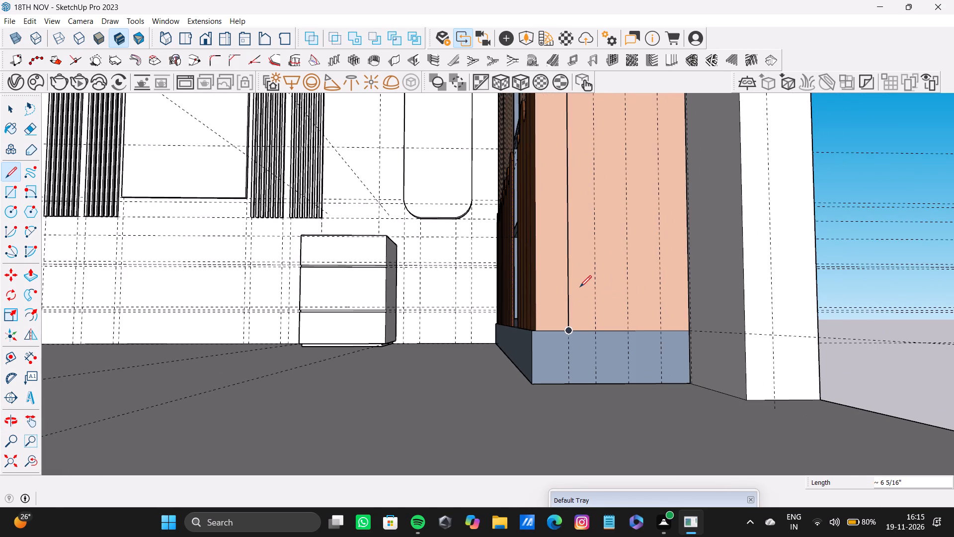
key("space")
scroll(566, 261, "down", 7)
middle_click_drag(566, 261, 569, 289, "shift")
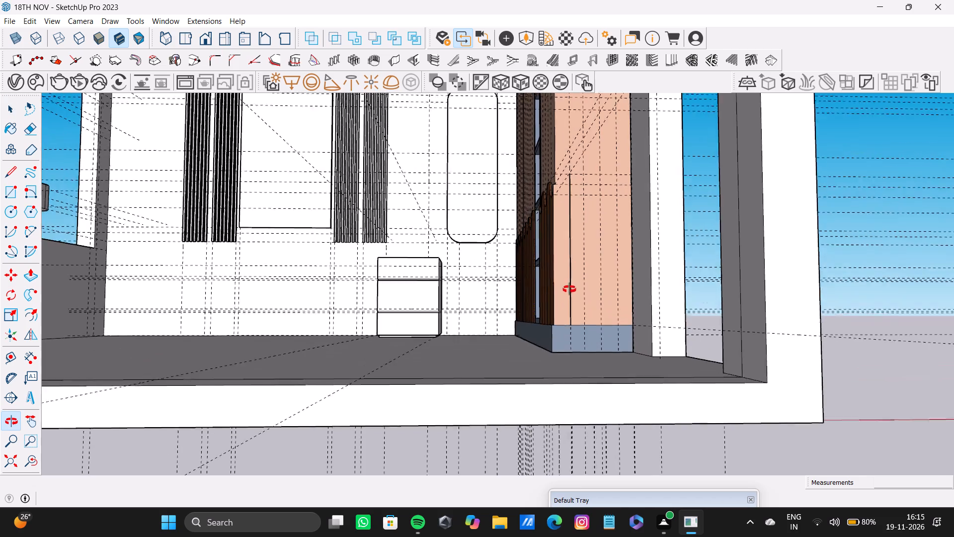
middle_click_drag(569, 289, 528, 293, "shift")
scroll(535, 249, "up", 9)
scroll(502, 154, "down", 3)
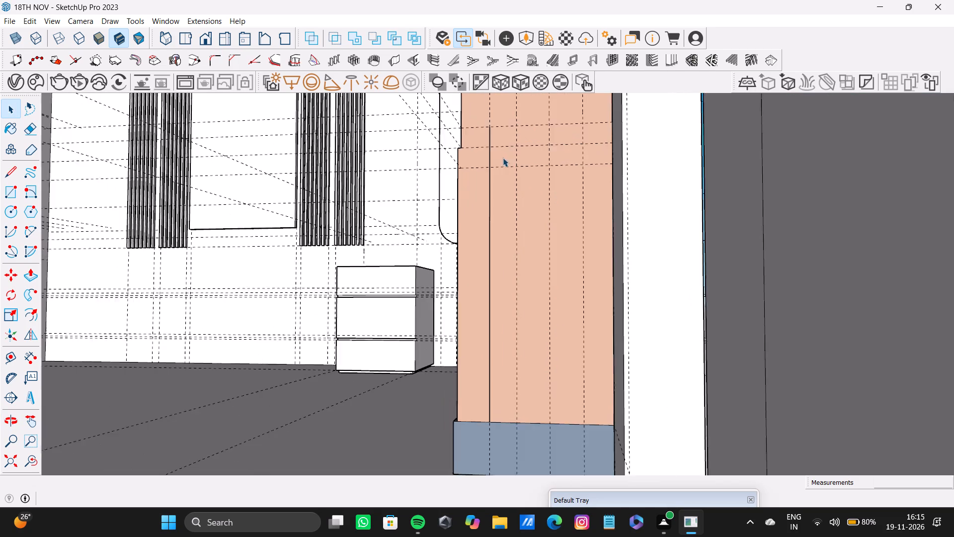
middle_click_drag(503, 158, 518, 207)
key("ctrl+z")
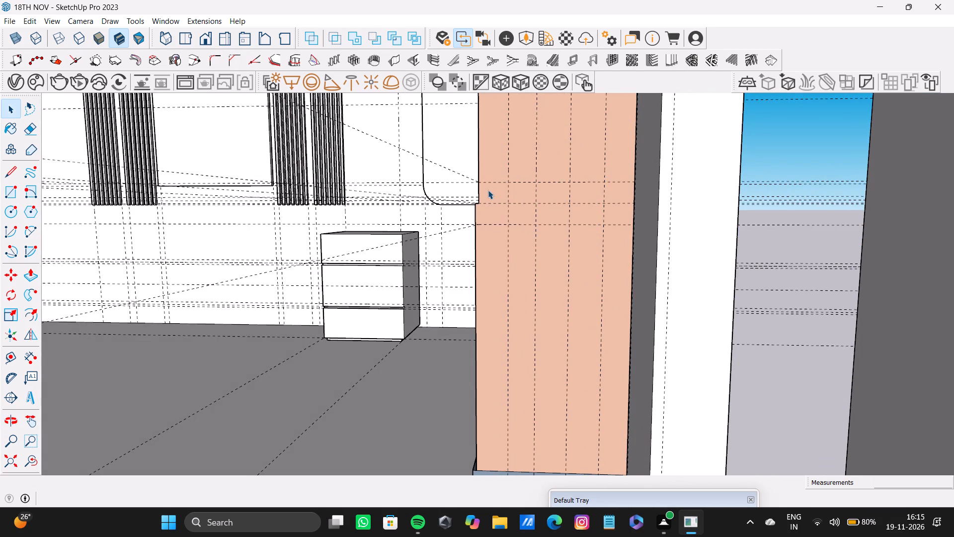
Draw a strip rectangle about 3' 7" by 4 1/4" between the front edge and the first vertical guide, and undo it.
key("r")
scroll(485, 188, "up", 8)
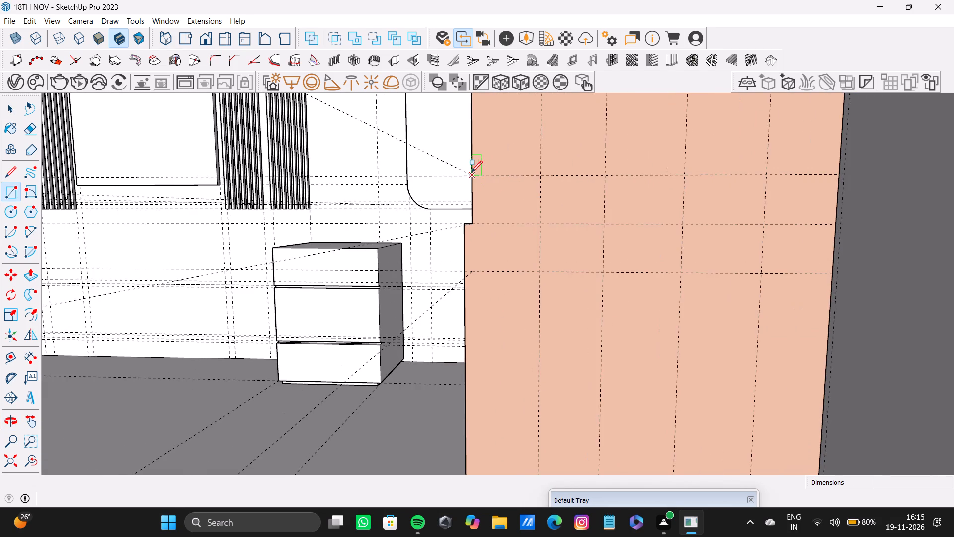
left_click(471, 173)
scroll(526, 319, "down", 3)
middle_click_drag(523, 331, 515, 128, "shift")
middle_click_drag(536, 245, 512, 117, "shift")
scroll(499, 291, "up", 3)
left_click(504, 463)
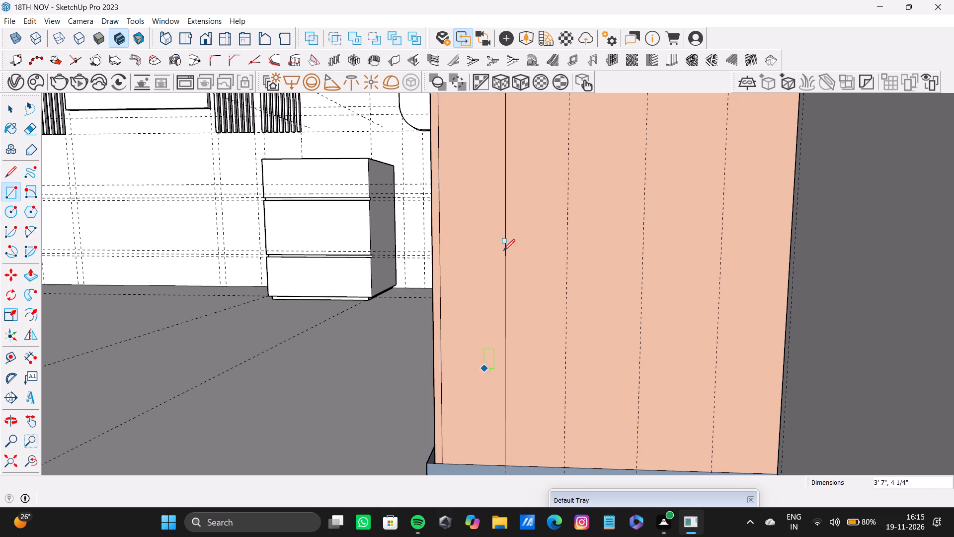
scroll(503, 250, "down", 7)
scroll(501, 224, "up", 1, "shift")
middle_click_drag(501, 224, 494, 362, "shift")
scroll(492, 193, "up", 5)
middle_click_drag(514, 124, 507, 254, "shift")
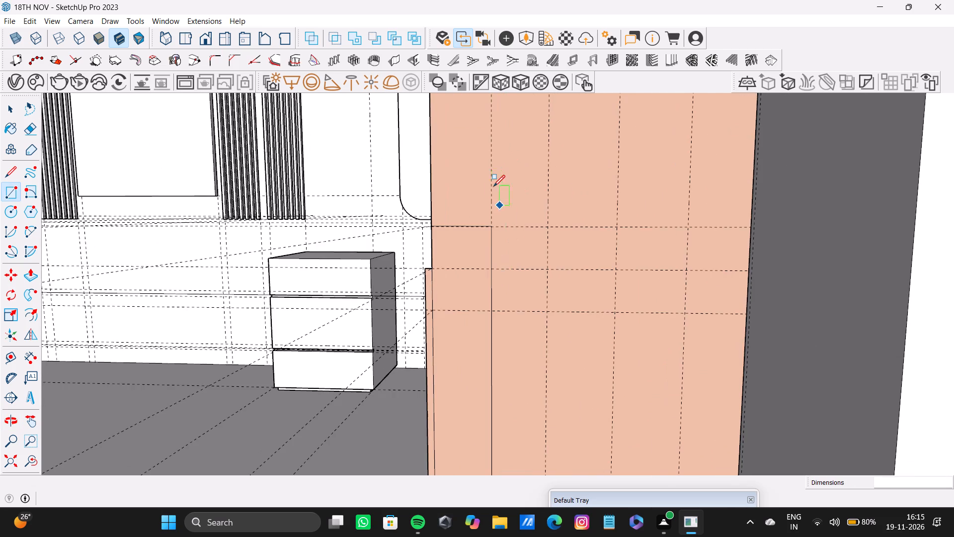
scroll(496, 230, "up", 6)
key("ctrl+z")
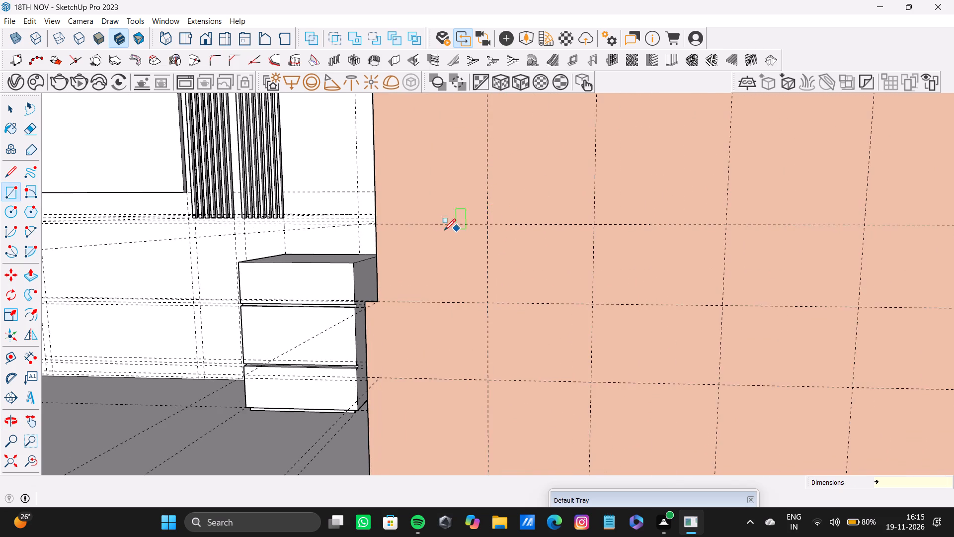
Draw the first strip rectangle from the front edge at the upper horizontal guide to the first vertical guide at the plinth's top.
scroll(378, 228, "up", 4)
left_click(375, 222)
scroll(491, 334, "down", 4)
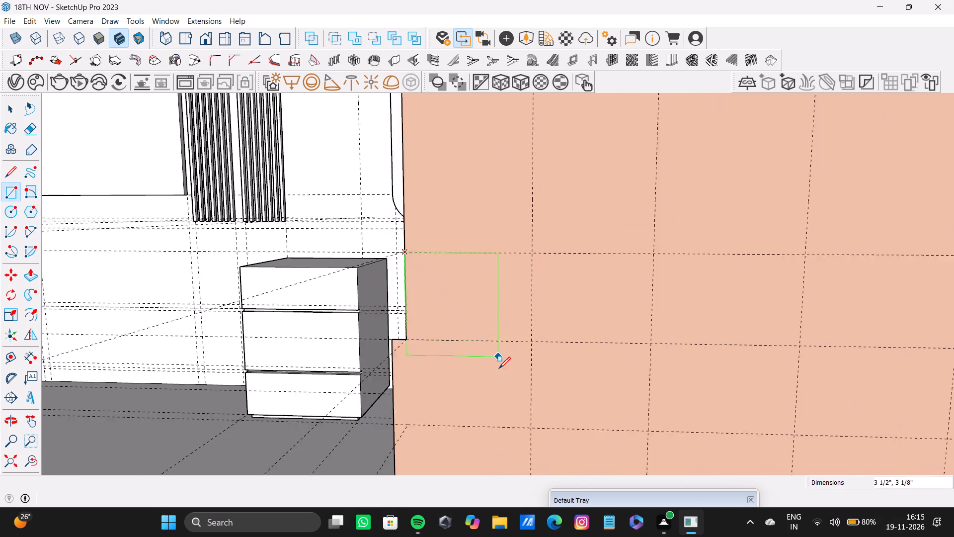
scroll(499, 368, "down", 11)
middle_click_drag(497, 409, 484, 81, "shift")
middle_click_drag(507, 249, 483, 50, "shift")
scroll(457, 215, "up", 3)
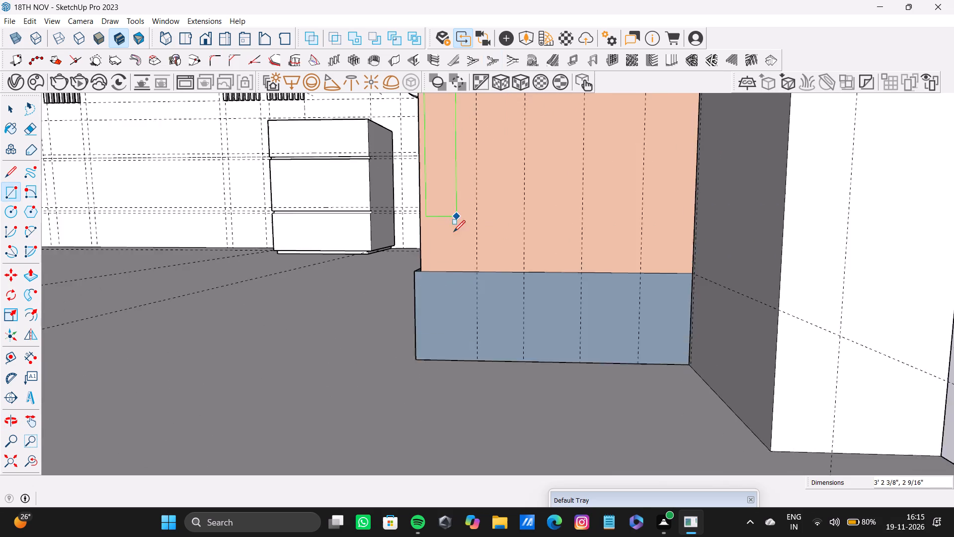
left_click(479, 278)
Draw the second strip rectangle between the first and second vertical guides down to the plinth, about 3' 6 15/16" by 3 15/16".
scroll(469, 188, "down", 5)
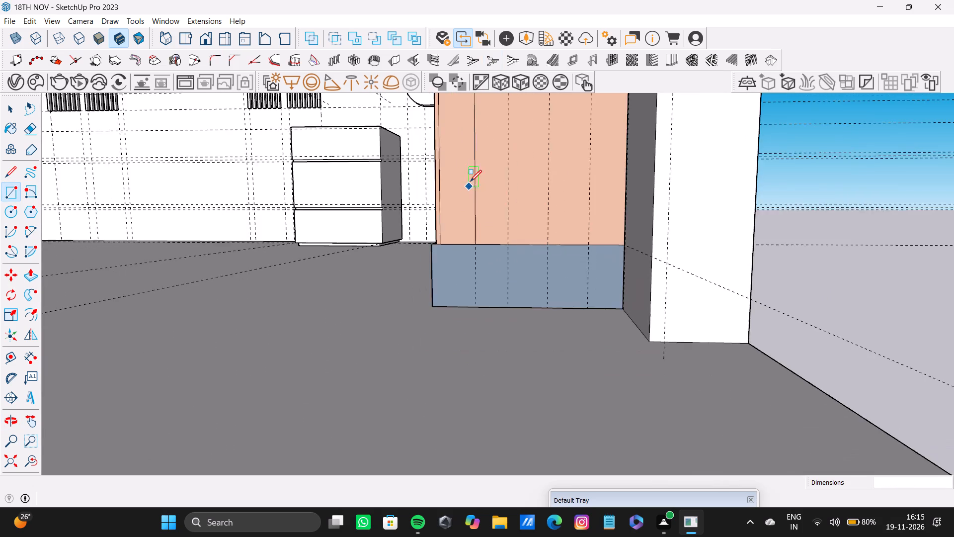
middle_click_drag(478, 147, 510, 377, "shift")
scroll(509, 247, "up", 4)
middle_click_drag(535, 149, 525, 309, "shift")
scroll(486, 219, "up", 6)
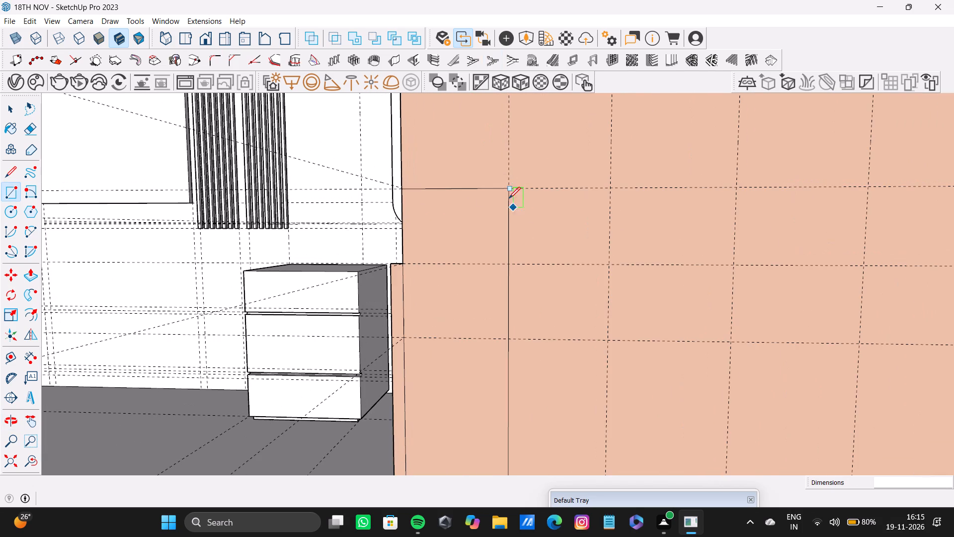
left_click(505, 189)
scroll(598, 377, "down", 4)
middle_click_drag(597, 390, 553, 180)
middle_click_drag(574, 349, 532, 168)
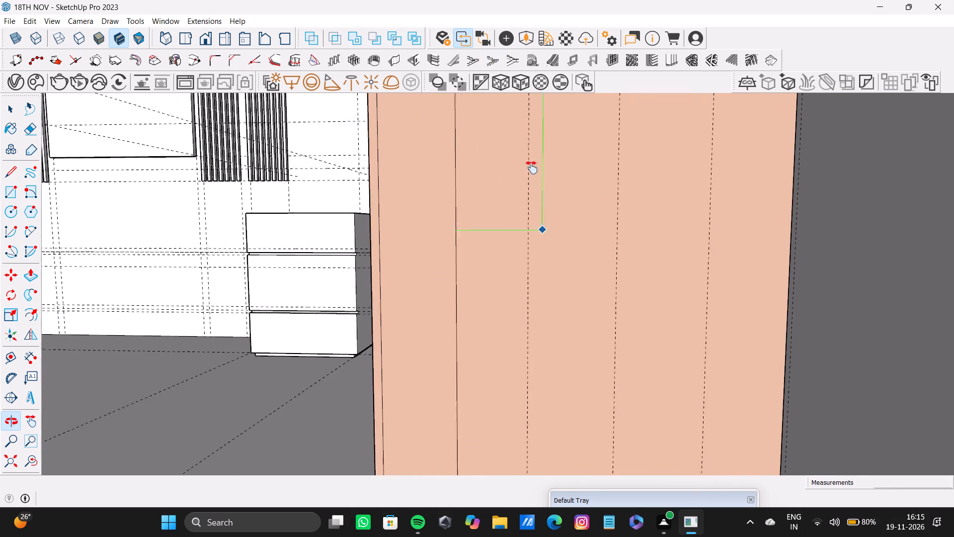
middle_click_drag(532, 168, 532, 167)
middle_click_drag(543, 392, 532, 225, "shift")
scroll(542, 361, "up", 2)
middle_click_drag(514, 316, 507, 167, "shift")
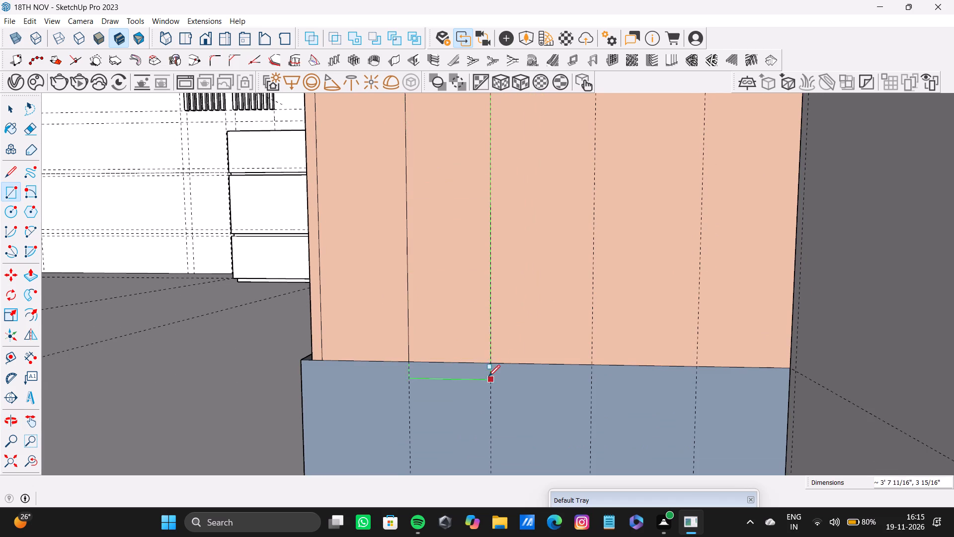
left_click(489, 361)
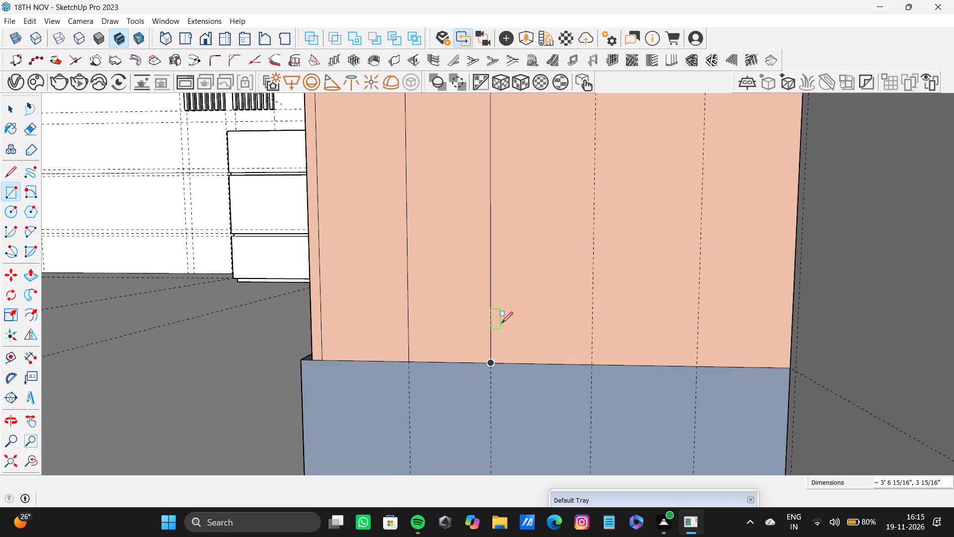
Draw the third strip rectangle between the second and third vertical guides, from the upper horizontal guide to the plinth's top edge.
scroll(501, 323, "down", 7)
middle_click_drag(512, 200, 544, 412, "shift")
scroll(542, 167, "up", 1)
middle_click_drag(542, 167, 546, 248, "shift")
scroll(530, 180, "up", 2)
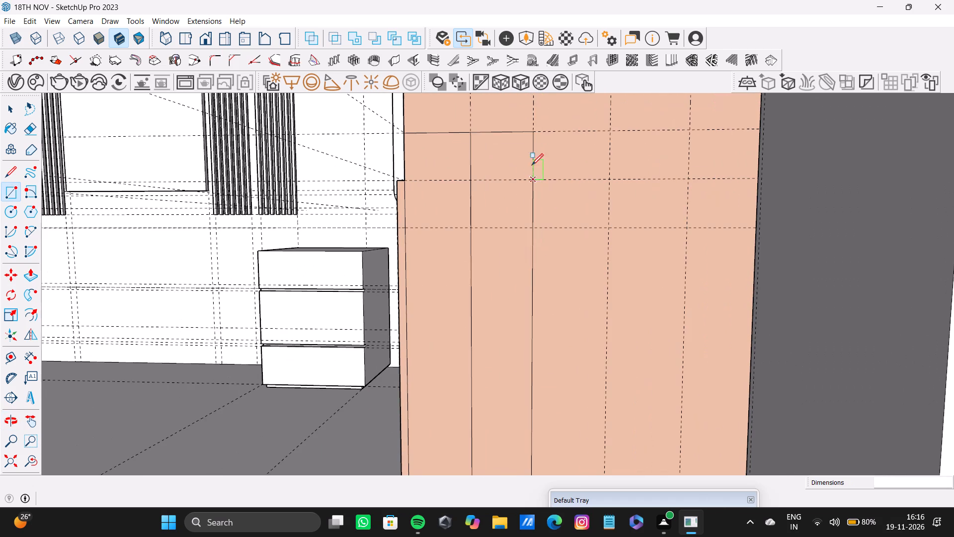
left_click(534, 129)
scroll(593, 341, "down", 2)
middle_click_drag(591, 347, 559, 132, "shift")
middle_click_drag(562, 249, 552, 135)
middle_click_drag(572, 298, 569, 278, "shift")
scroll(564, 329, "up", 2)
left_click(556, 403)
Draw the fourth strip rectangle between the third and fourth vertical guides, from the upper horizontal guide to the plinth's top edge.
scroll(544, 318, "down", 9)
middle_click_drag(546, 234, 543, 335, "shift")
scroll(556, 231, "up", 6)
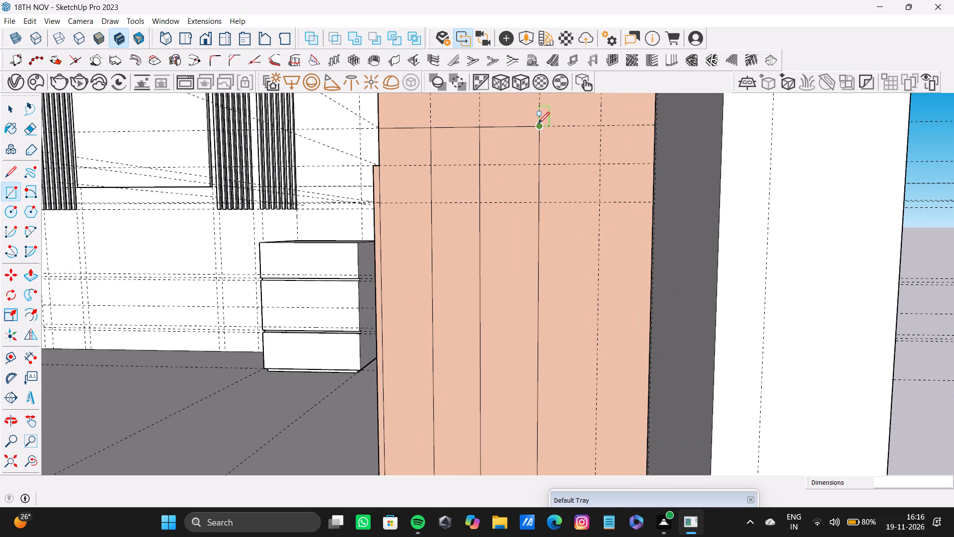
left_click_drag(538, 124, 542, 130)
scroll(576, 311, "down", 2)
middle_click_drag(579, 347, 568, 107, "shift")
middle_click_drag(593, 273, 569, 166)
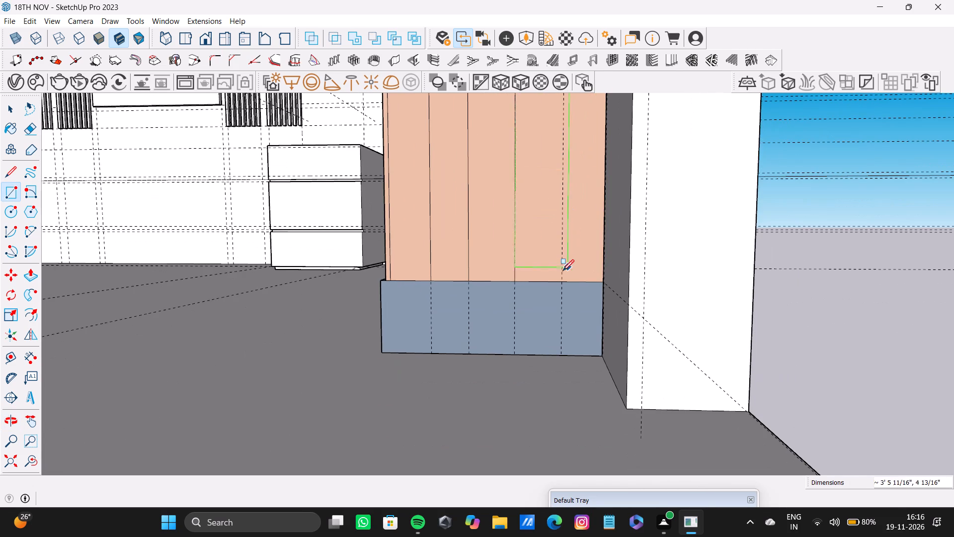
left_click(561, 277)
Draw the fifth strip rectangle from the fourth vertical guide to the back edge at the plinth's top, about 3' 6 15/16" by 4 3/16".
scroll(552, 240, "down", 5)
middle_click_drag(545, 192, 584, 343, "shift")
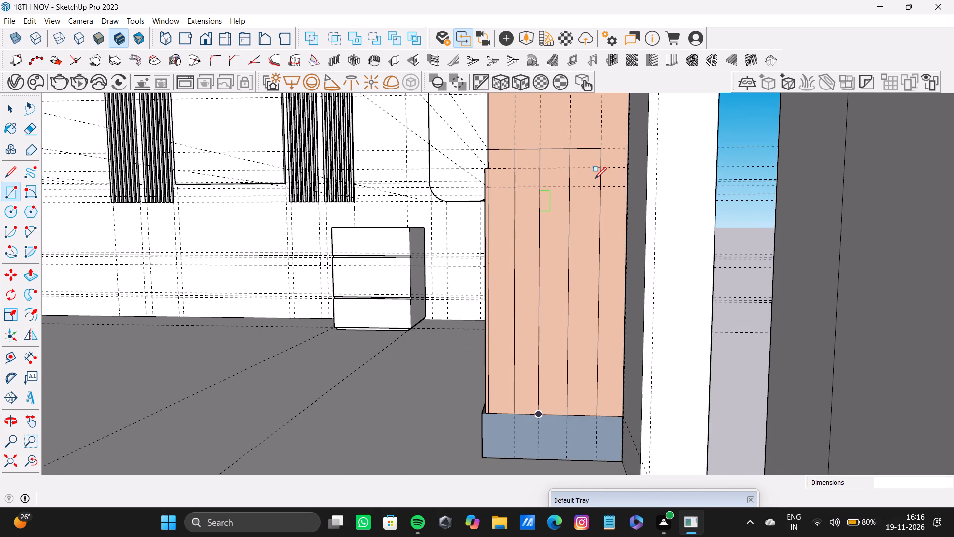
middle_click_drag(612, 170, 612, 224)
scroll(607, 195, "up", 6)
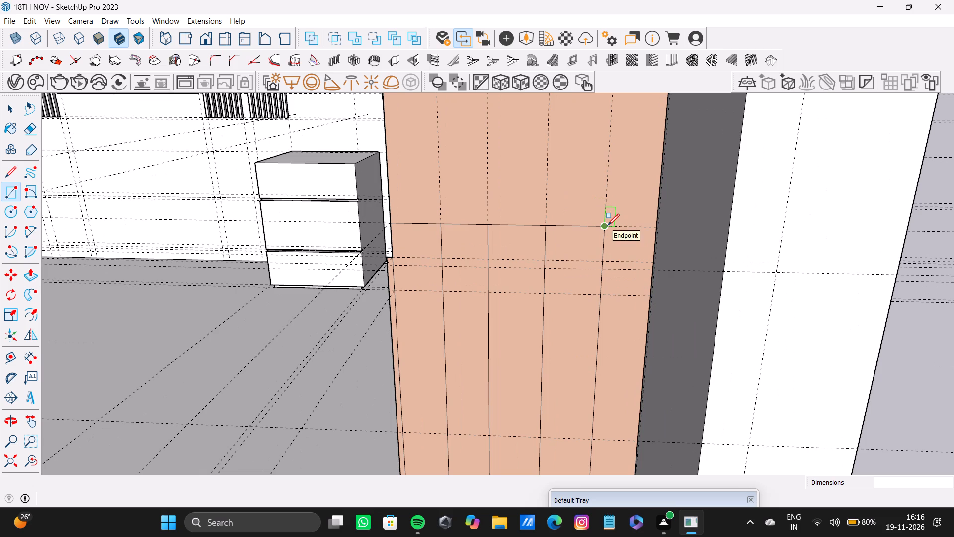
left_click(608, 225)
scroll(602, 306, "down", 3)
middle_click_drag(604, 313, 591, 182, "shift")
middle_click_drag(621, 247, 606, 193, "shift")
scroll(623, 374, "up", 3)
middle_click_drag(611, 395, 605, 296, "shift")
scroll(588, 310, "up", 5)
left_click(579, 355)
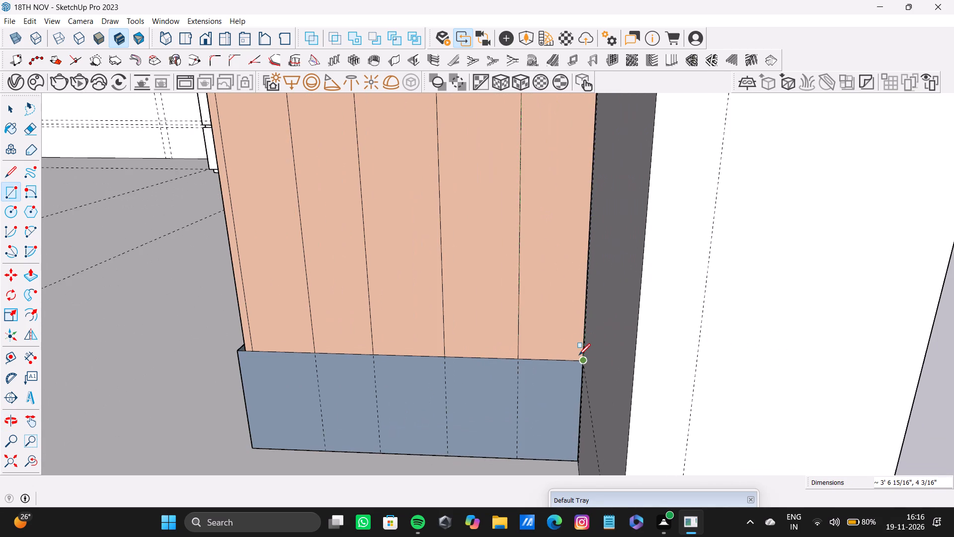
Draw an upward two-point arc across the first strip on the middle horizontal guide, with a bulge of about 2 5/16".
scroll(570, 343, "down", 9)
middle_click_drag(518, 244, 576, 435, "shift")
key("space")
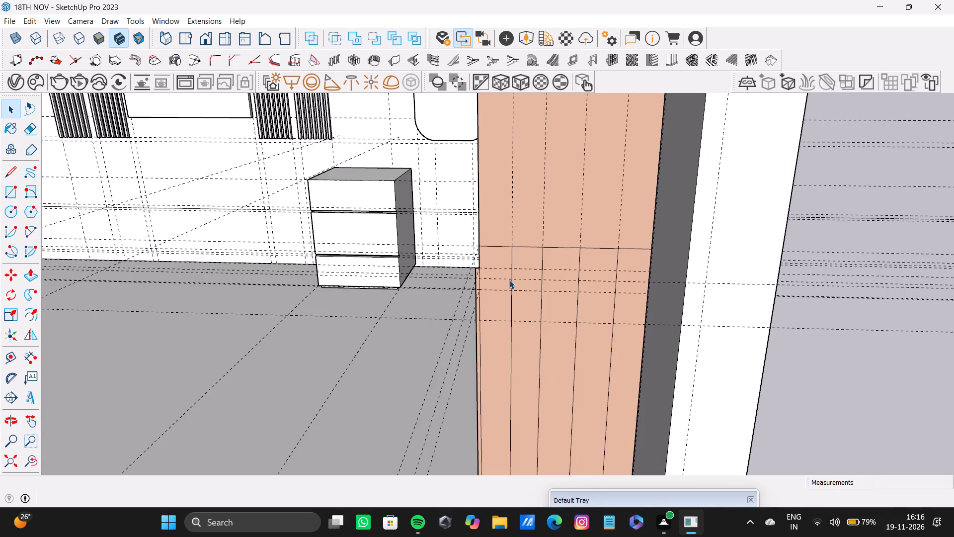
key("a")
scroll(534, 350, "up", 8)
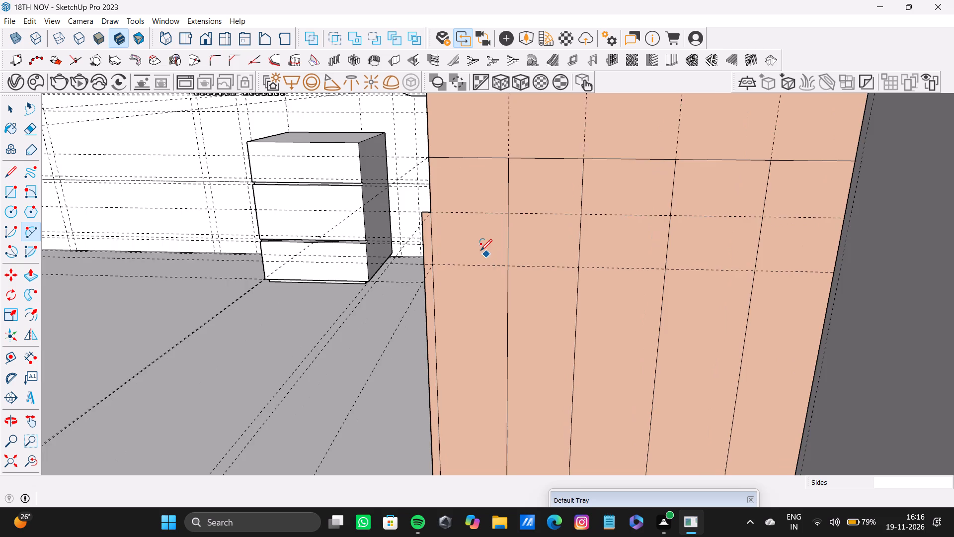
middle_click_drag(480, 251, 538, 250)
key("a")
scroll(509, 135, "up", 7)
middle_click_drag(495, 215, 454, 248)
scroll(452, 262, "up", 3)
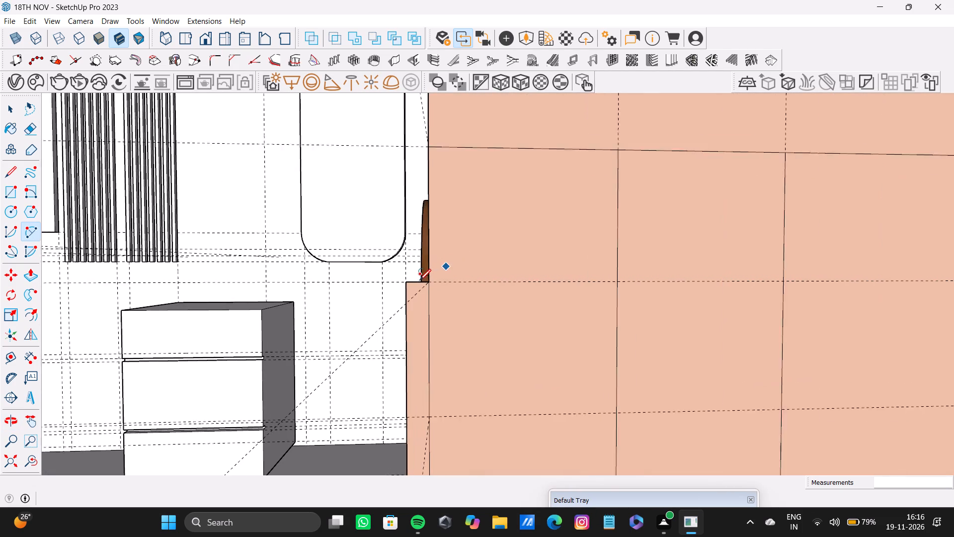
left_click(428, 282)
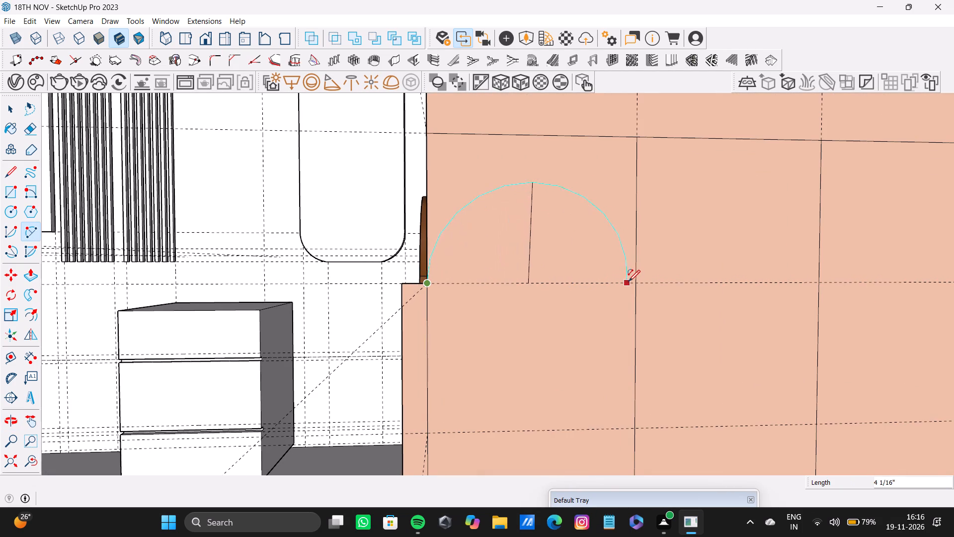
left_click(634, 282)
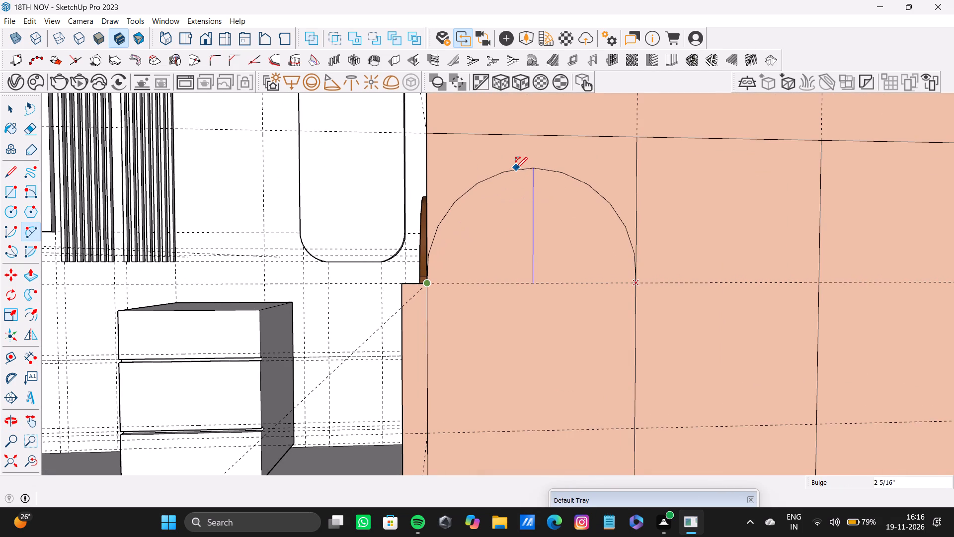
left_click(516, 168)
Draw a downward arc across the second strip from the first arc's end on the middle horizontal guide, bulging about 2 1/16".
scroll(569, 265, "down", 3)
middle_click_drag(568, 266, 568, 267, "shift")
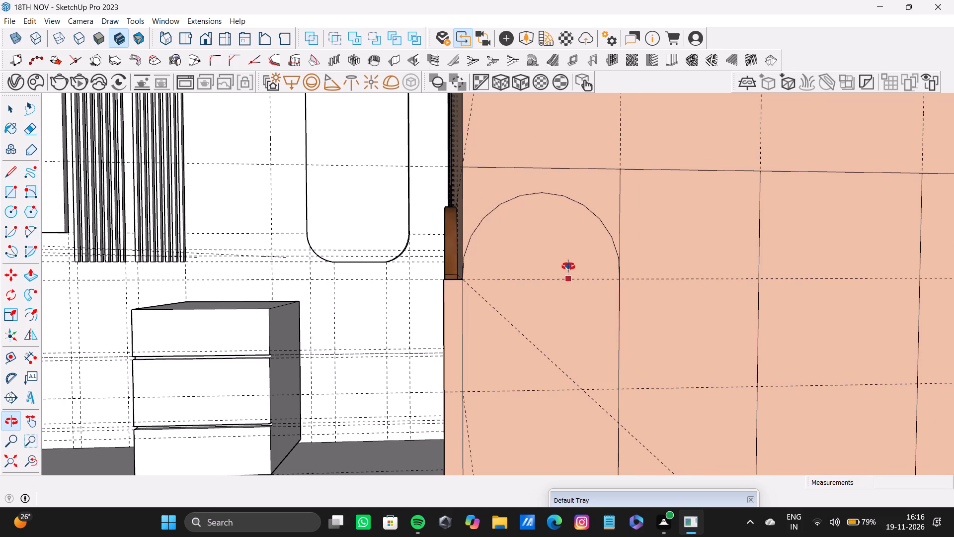
middle_click_drag(568, 267, 535, 288, "shift")
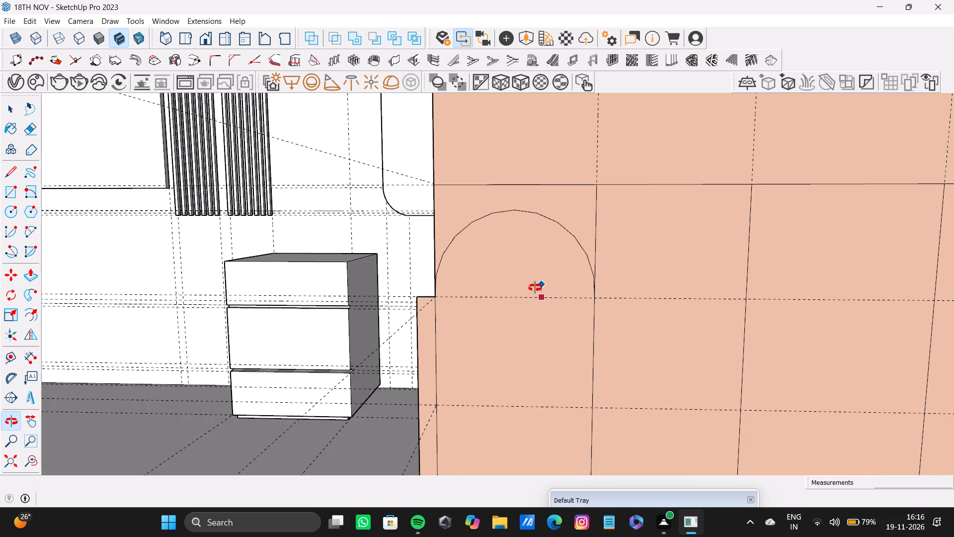
middle_click_drag(535, 288, 516, 198, "shift")
scroll(556, 217, "up", 4)
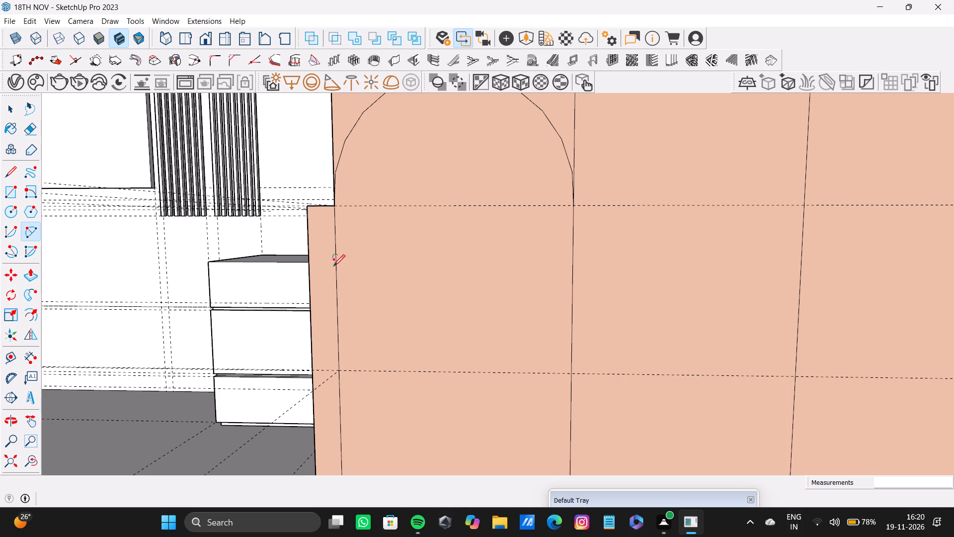
scroll(462, 226, "down", 9)
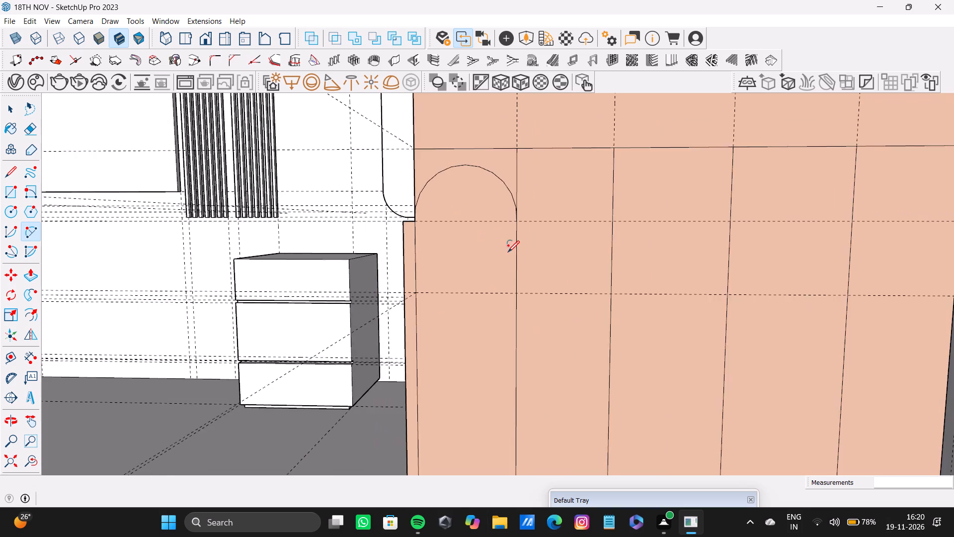
middle_click_drag(508, 252, 508, 300)
scroll(516, 274, "up", 7)
left_click(518, 278)
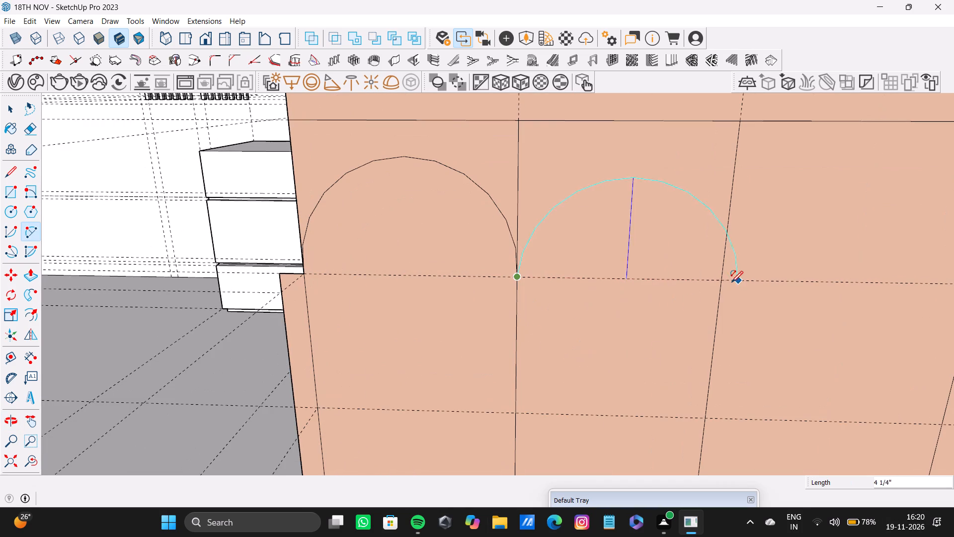
left_click(717, 282)
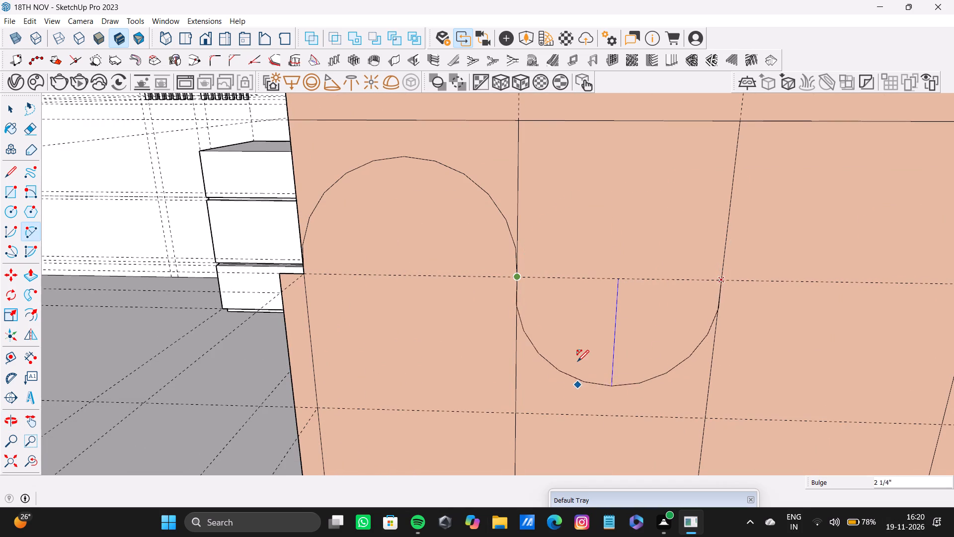
left_click(581, 373)
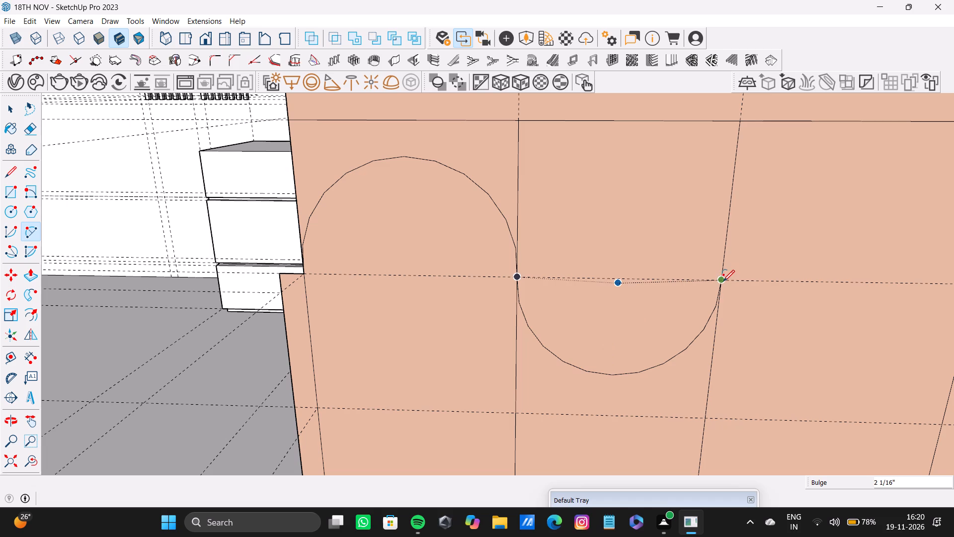
Draw an upward arc across the third strip on the middle horizontal guide, with its crown reaching the strips' top edge.
left_click(723, 281)
middle_click_drag(805, 297, 801, 296, "shift")
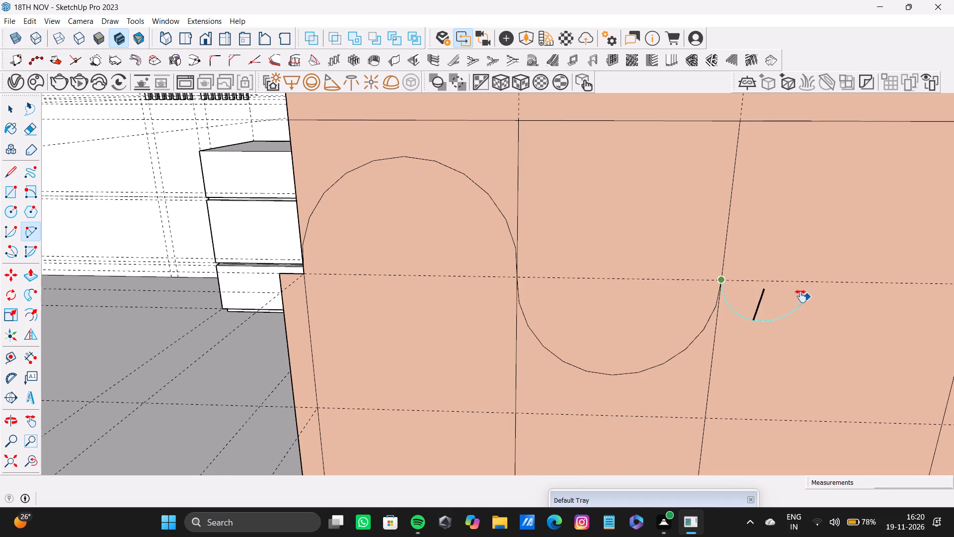
middle_click_drag(801, 296, 459, 227, "shift")
left_click(625, 216)
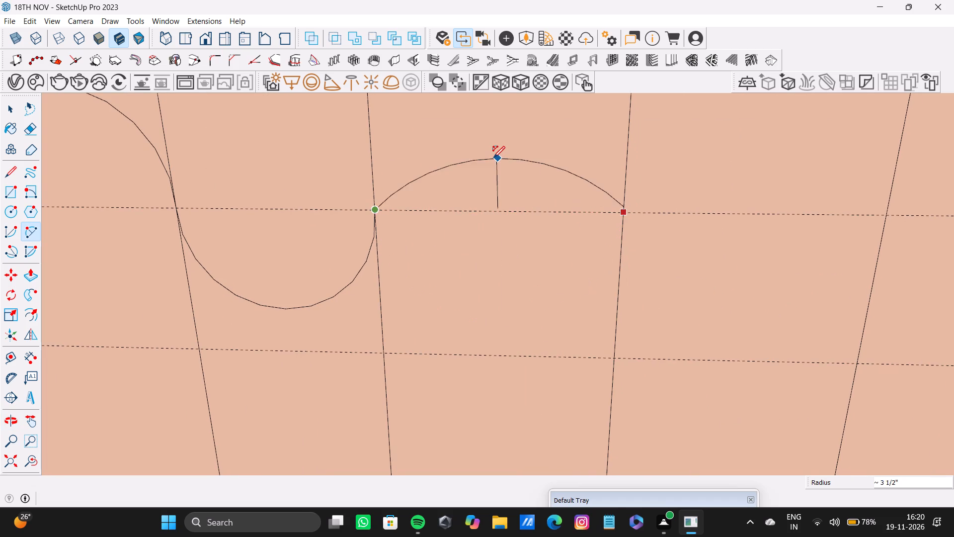
scroll(493, 158, "down", 3)
middle_click_drag(493, 156, 493, 214, "ctrl")
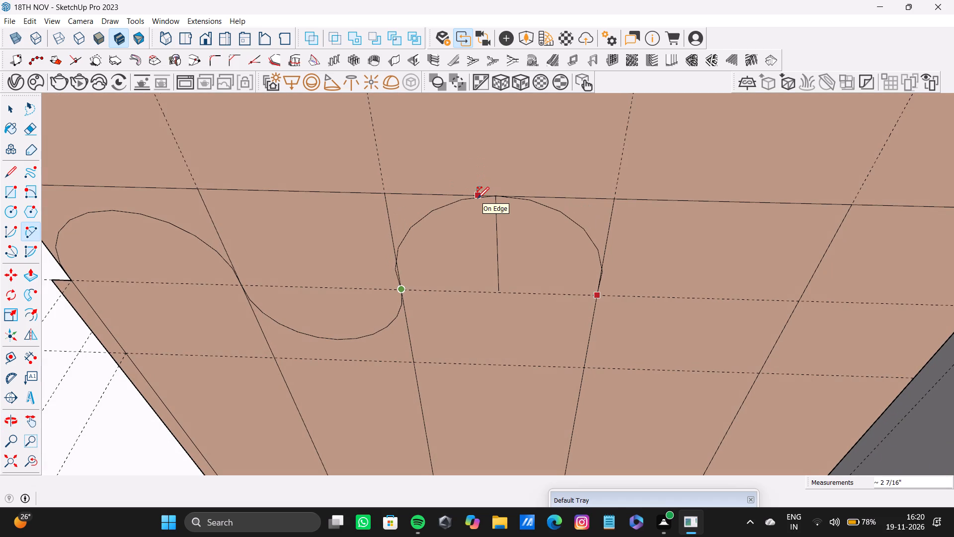
left_click(477, 198)
Draw a downward arc across the fourth strip on the middle horizontal guide, with a bulge of about 2 11/16".
scroll(466, 248, "down", 3)
middle_click_drag(466, 257, 485, 132)
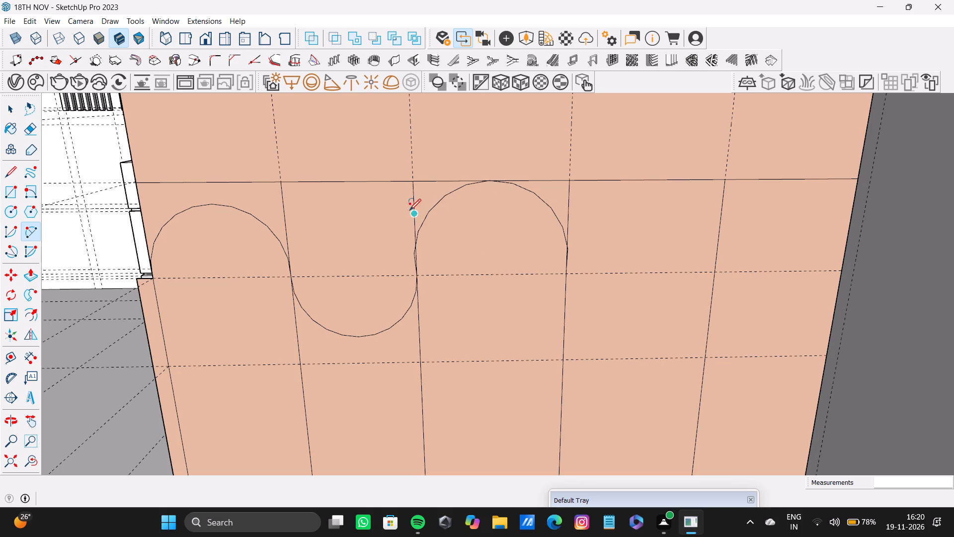
left_click(566, 273)
left_click(714, 272)
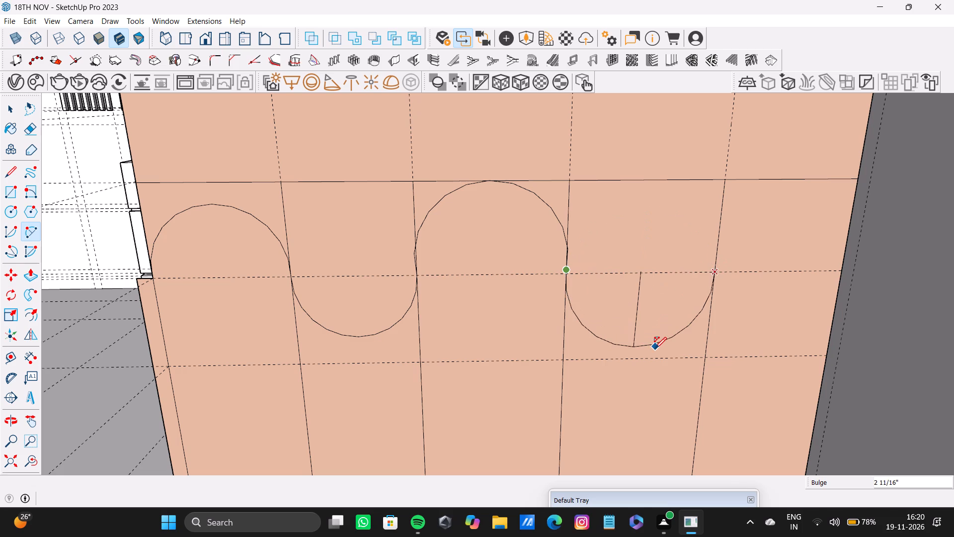
left_click(655, 349)
Draw an upward arc across the fifth strip on the middle horizontal guide to the back edge, with a radius of about 2 1/8".
left_click_drag(715, 271, 726, 273)
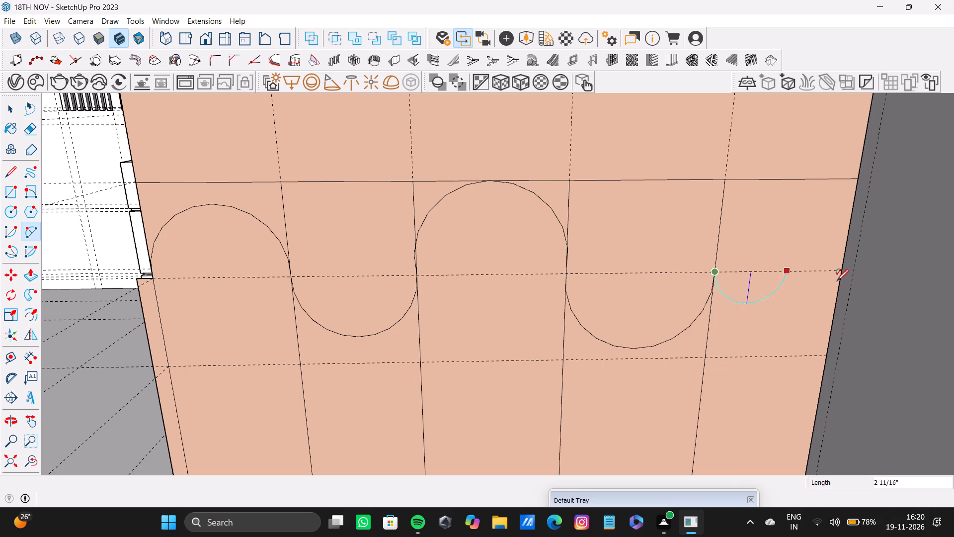
left_click(840, 270)
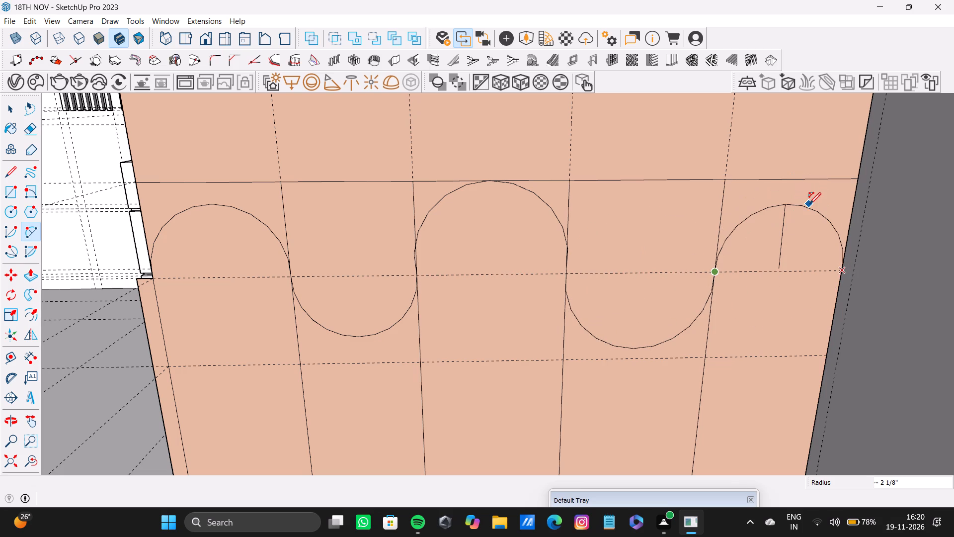
left_click(809, 204)
scroll(483, 269, "down", 4)
middle_click_drag(478, 282, 484, 218)
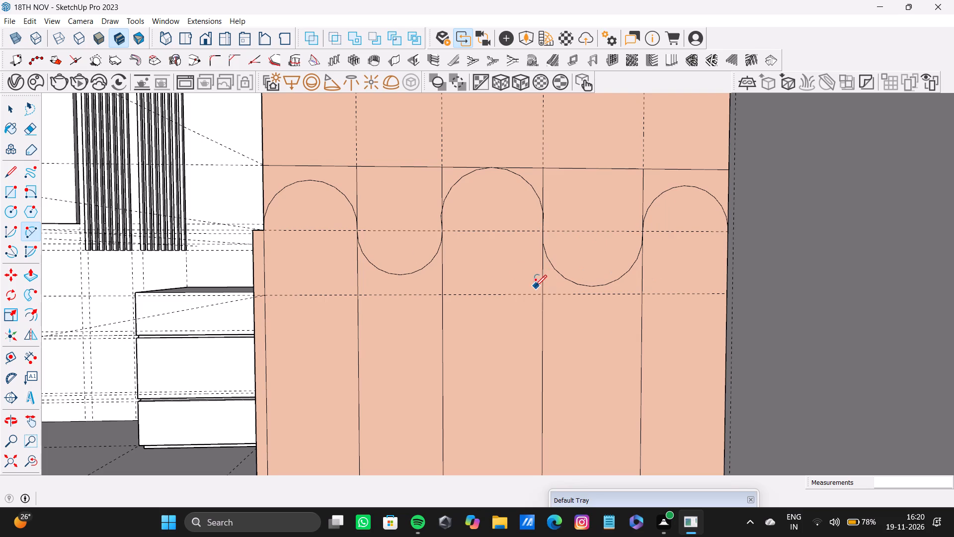
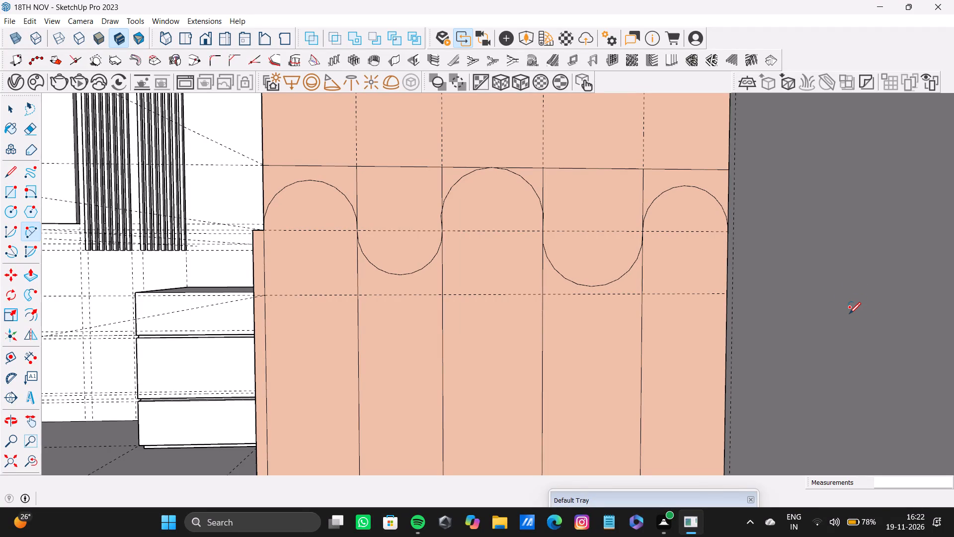
Undo the five alternating arcs drawn across the side-face strips.
scroll(506, 310, "down", 7)
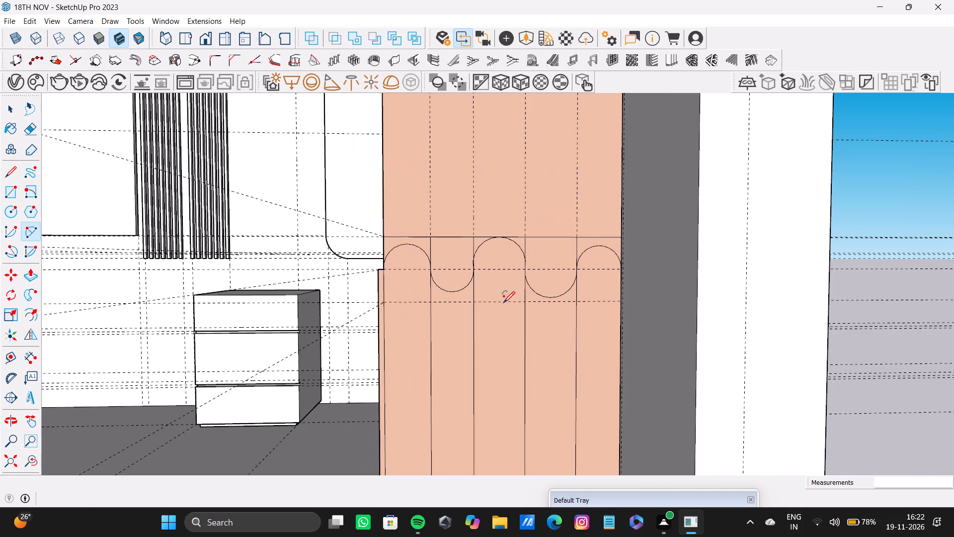
key("ctrl+z")
key("ctrl+z")
key("ctrl+z")
key("ctrl+z")
key("ctrl+z")
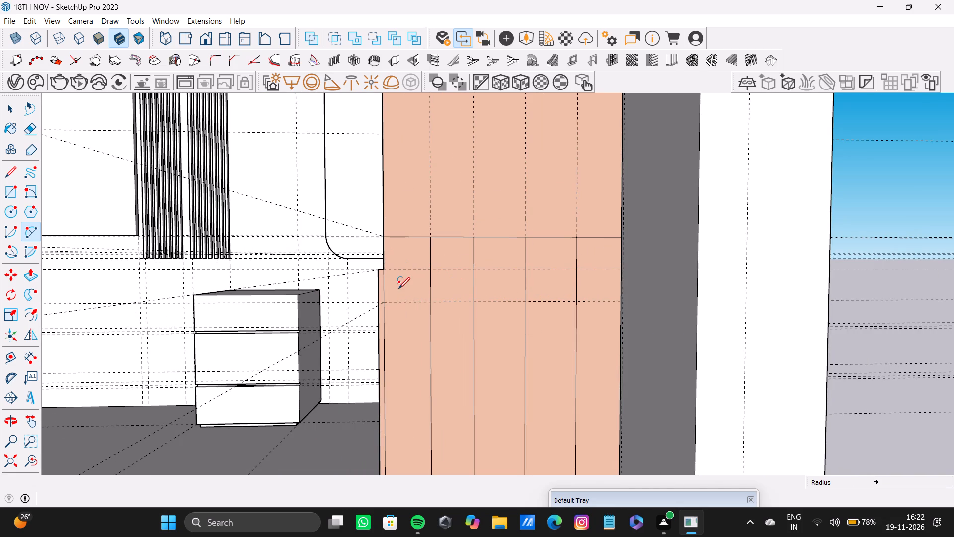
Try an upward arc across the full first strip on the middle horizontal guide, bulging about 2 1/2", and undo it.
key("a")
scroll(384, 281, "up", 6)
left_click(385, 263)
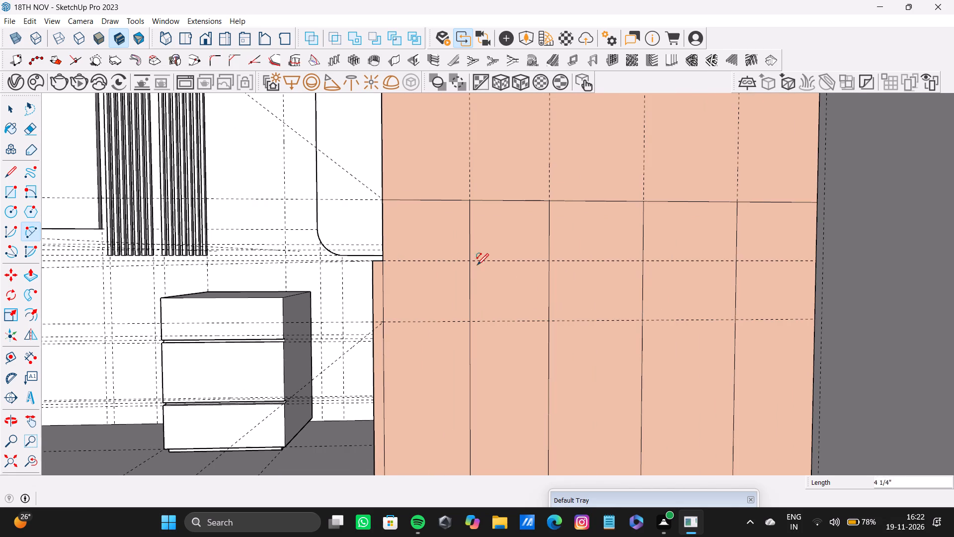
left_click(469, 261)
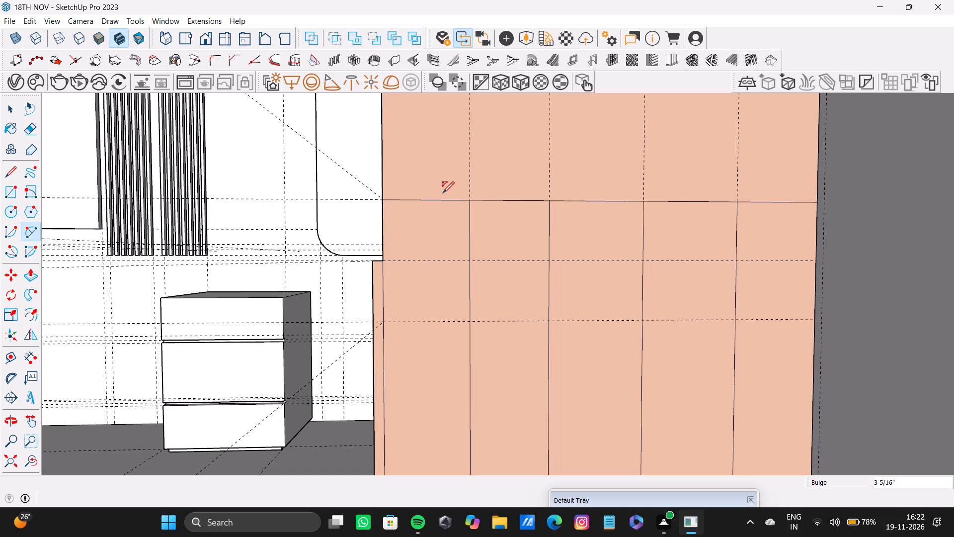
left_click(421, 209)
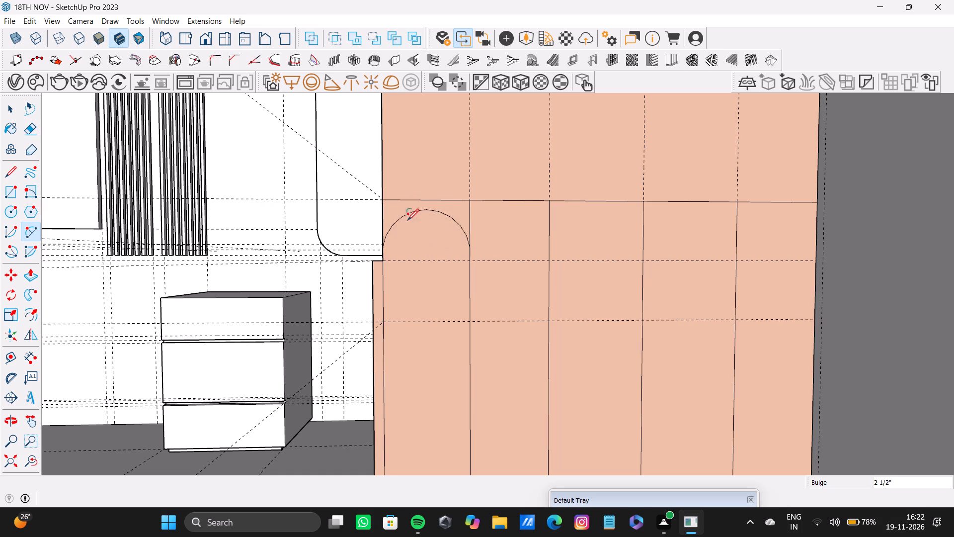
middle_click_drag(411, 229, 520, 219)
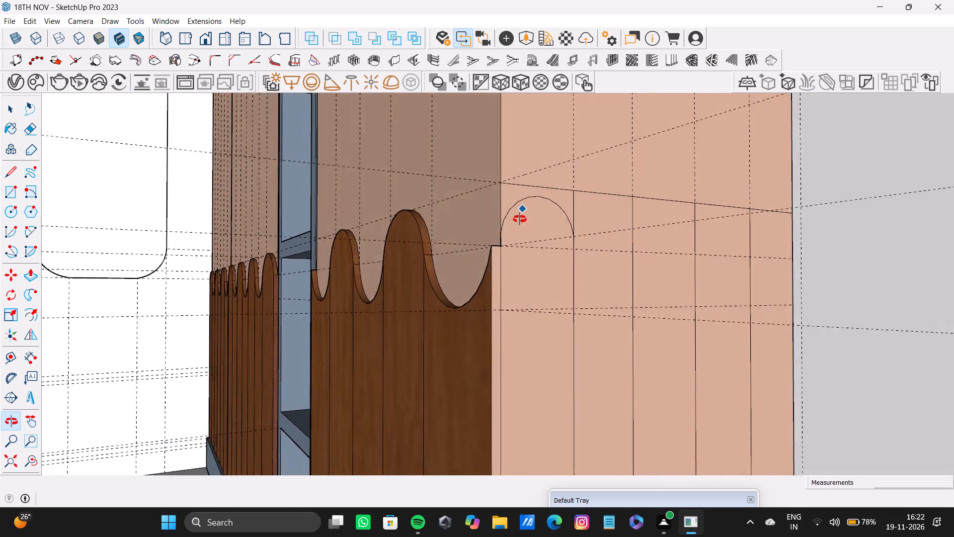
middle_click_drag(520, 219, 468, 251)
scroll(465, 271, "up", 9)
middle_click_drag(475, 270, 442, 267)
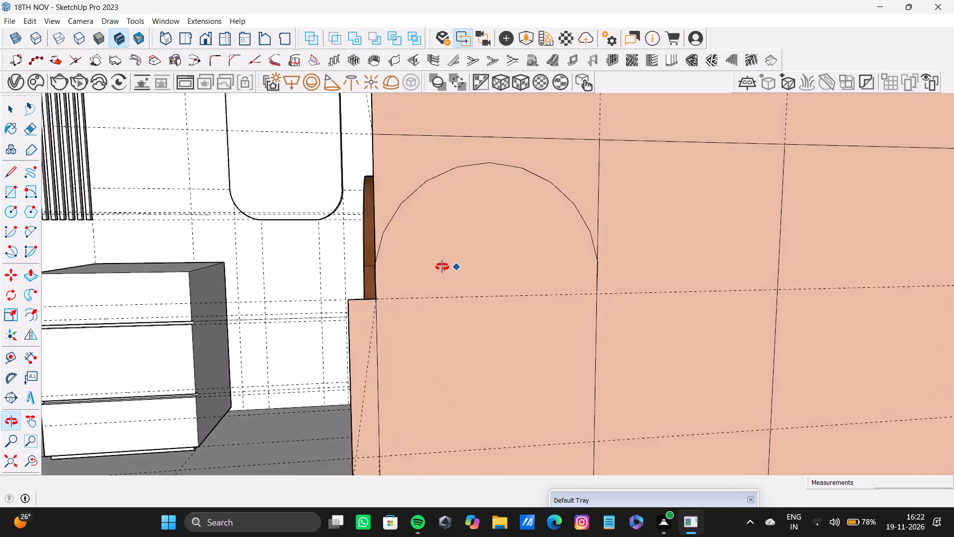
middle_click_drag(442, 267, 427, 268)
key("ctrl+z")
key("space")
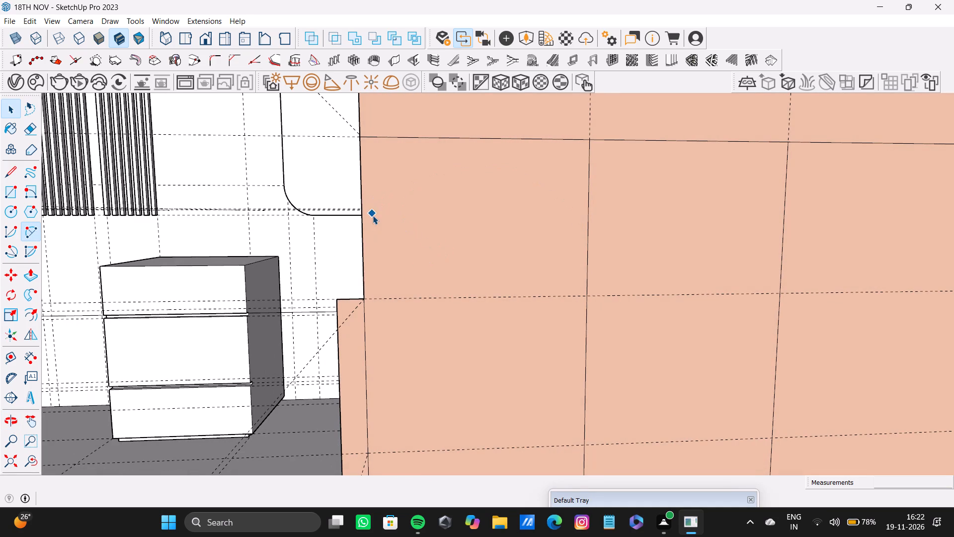
Place a vertical guide 1/4" in from the front edge of the wardrobe's side face.
key("t")
left_click(364, 226)
left_click(377, 227)
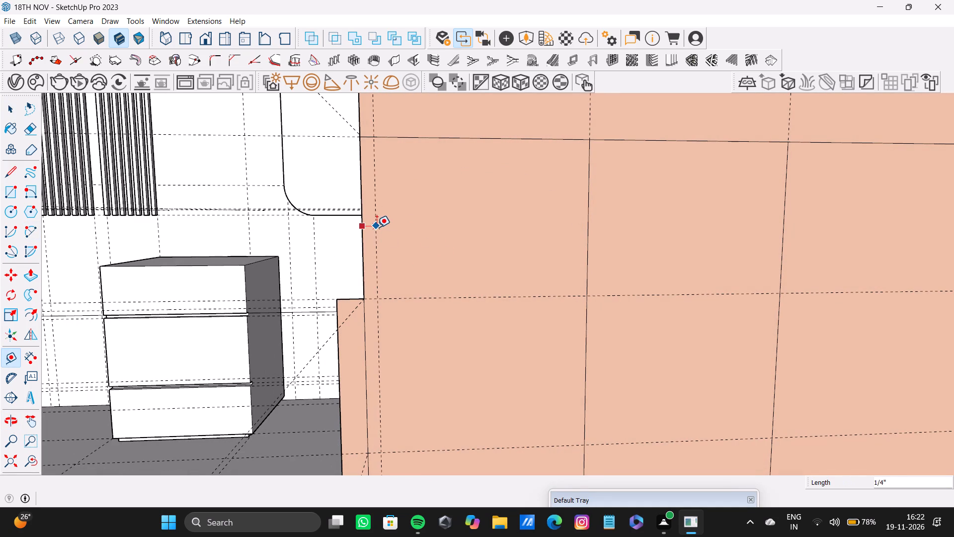
key("space")
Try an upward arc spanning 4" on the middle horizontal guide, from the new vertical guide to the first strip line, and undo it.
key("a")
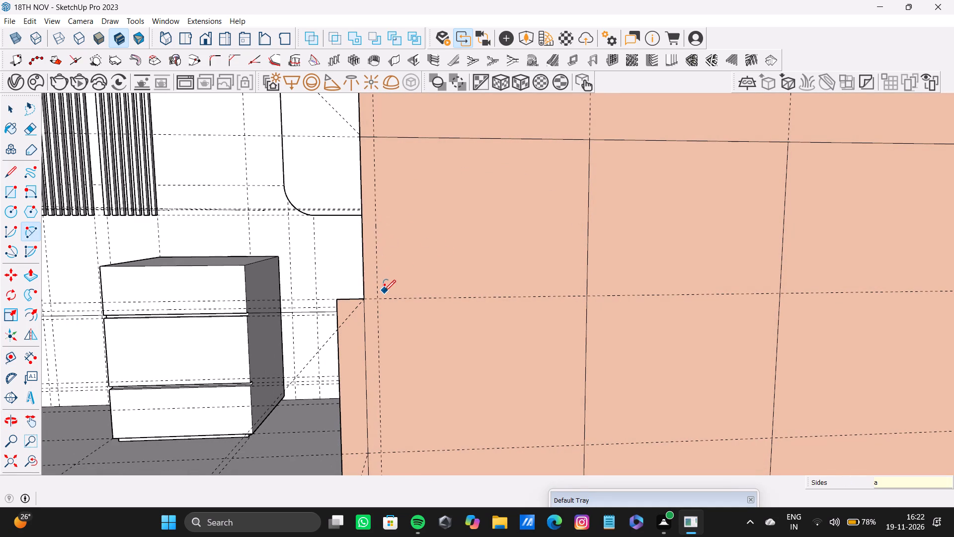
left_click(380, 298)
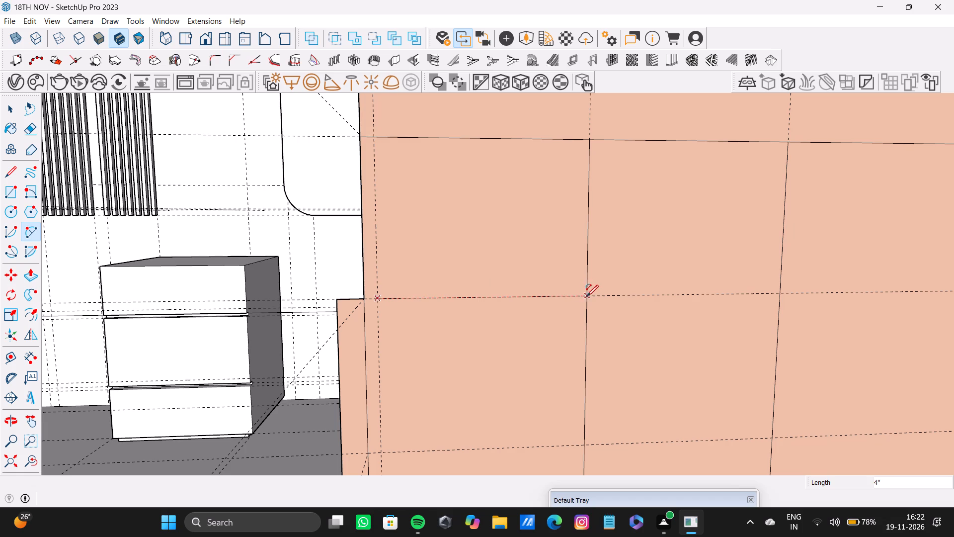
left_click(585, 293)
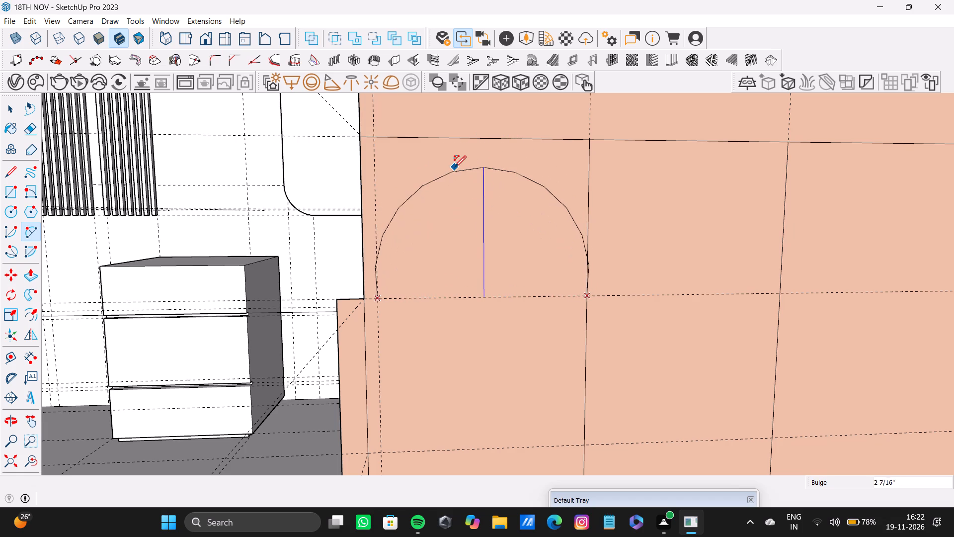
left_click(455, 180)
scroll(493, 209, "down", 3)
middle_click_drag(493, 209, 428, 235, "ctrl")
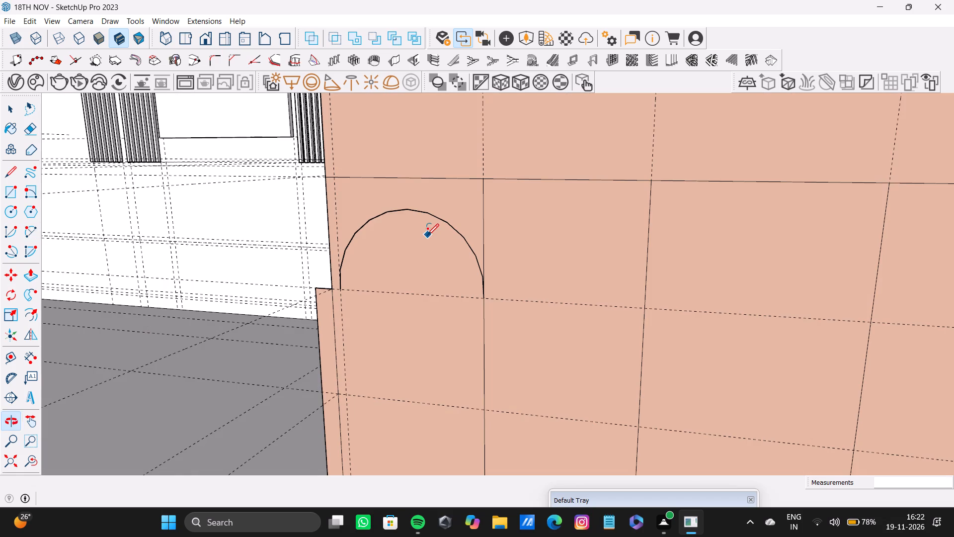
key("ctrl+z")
Draw a vertical line along the 1/4" guide from the strips' top edge down to the top of the wardrobe's base.
middle_click_drag(447, 271, 580, 260)
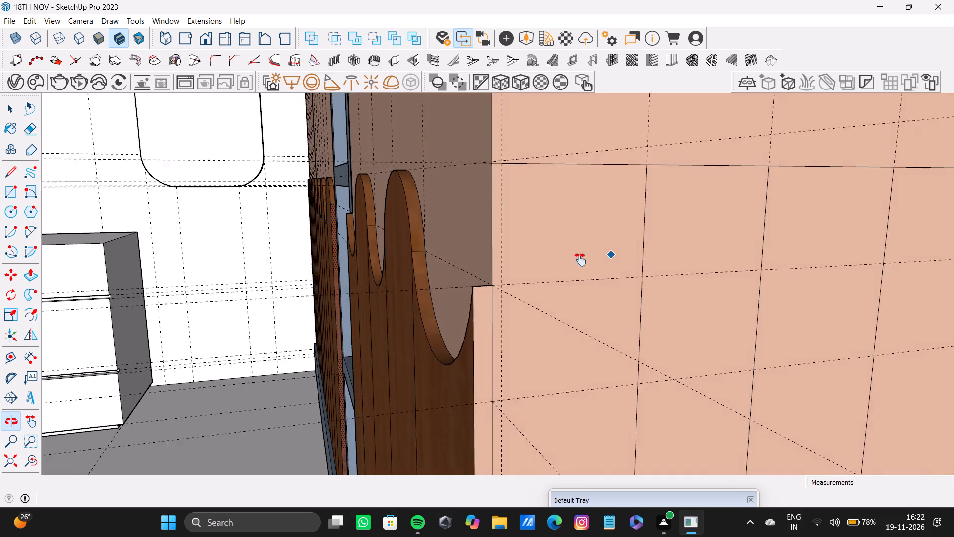
middle_click_drag(580, 260, 552, 244)
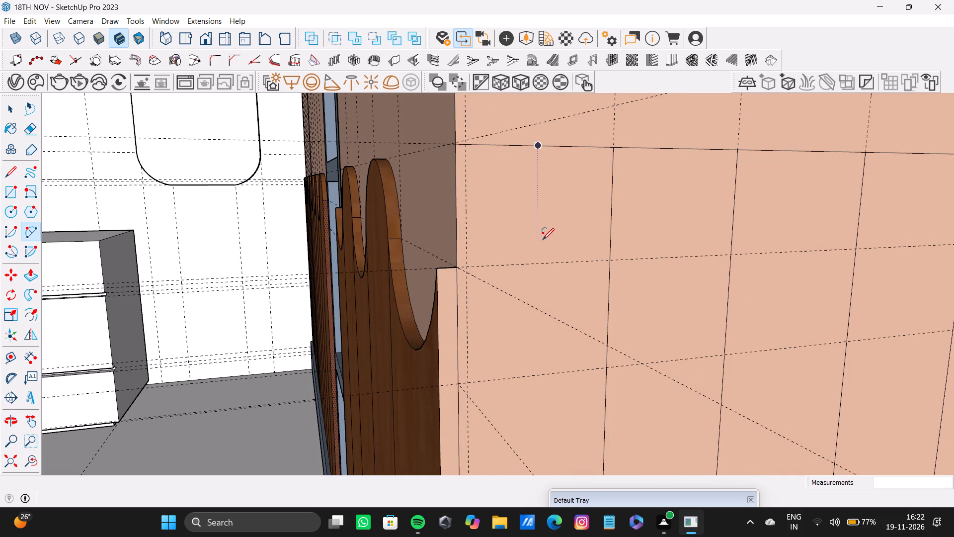
key("l")
scroll(482, 169, "up", 4)
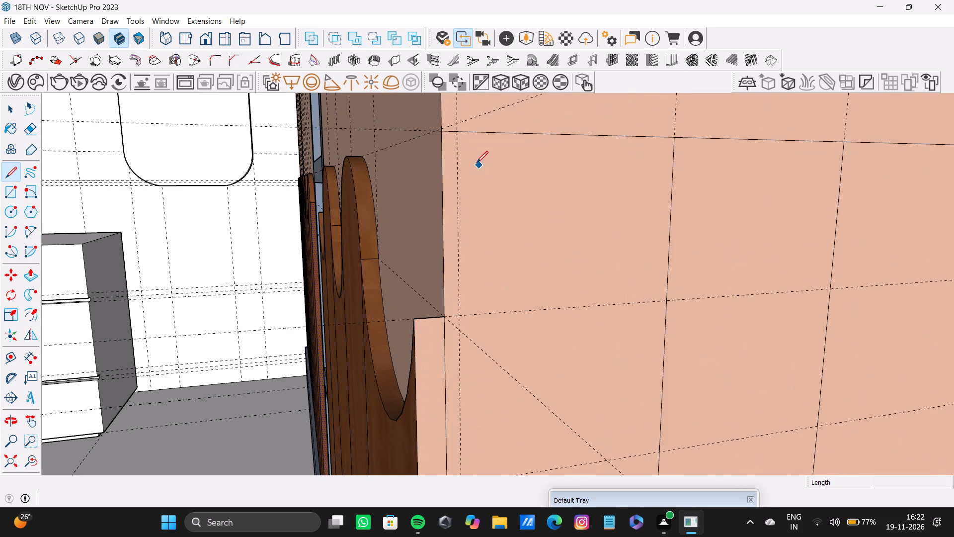
left_click(455, 133)
scroll(449, 338, "down", 7)
middle_click_drag(456, 352, 477, 156, "shift")
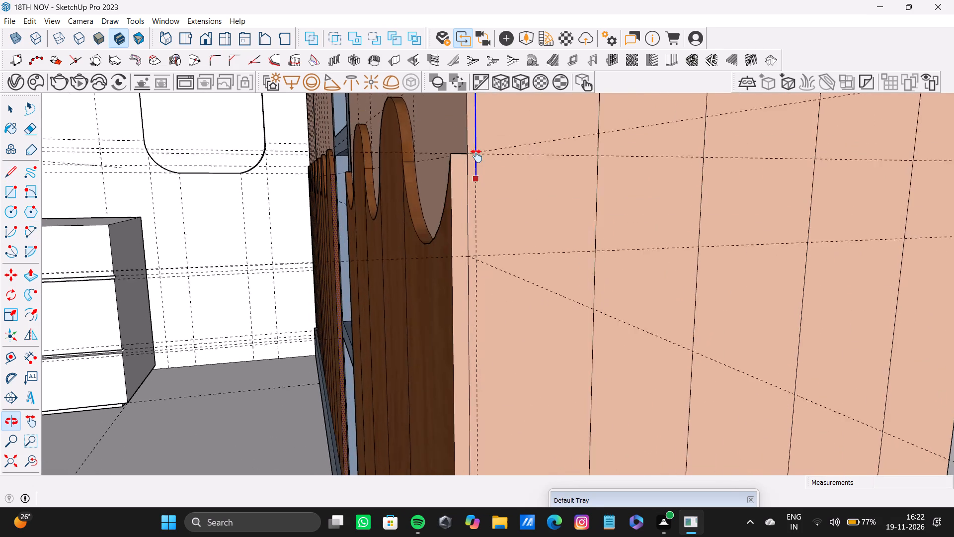
middle_click_drag(477, 156, 488, 238, "shift")
scroll(493, 275, "down", 4)
middle_click_drag(494, 286, 512, 51, "shift")
scroll(515, 197, "down", 5)
middle_click_drag(512, 262, 521, 166, "shift")
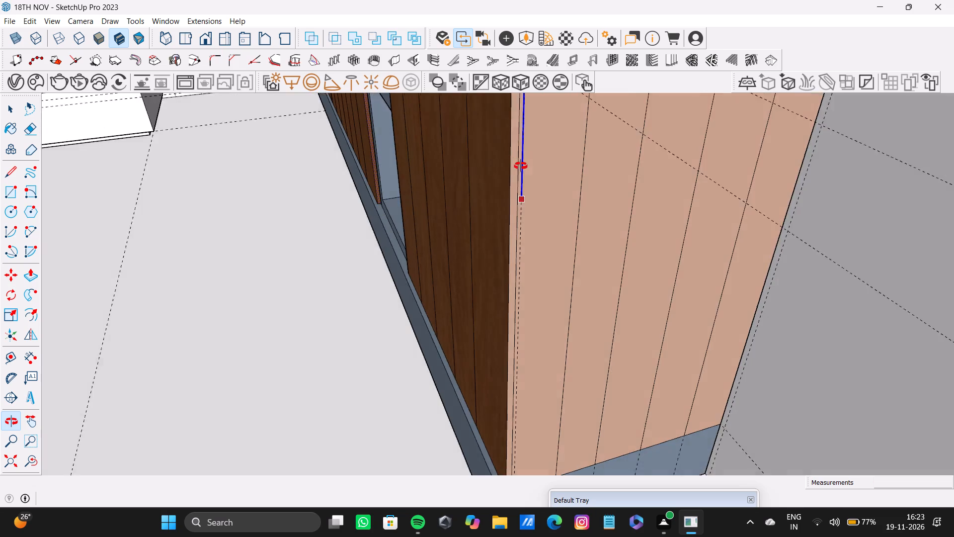
middle_click_drag(521, 166, 515, 27, "shift")
scroll(513, 233, "up", 4)
middle_click_drag(511, 290, 530, 14, "shift")
scroll(537, 138, "up", 7)
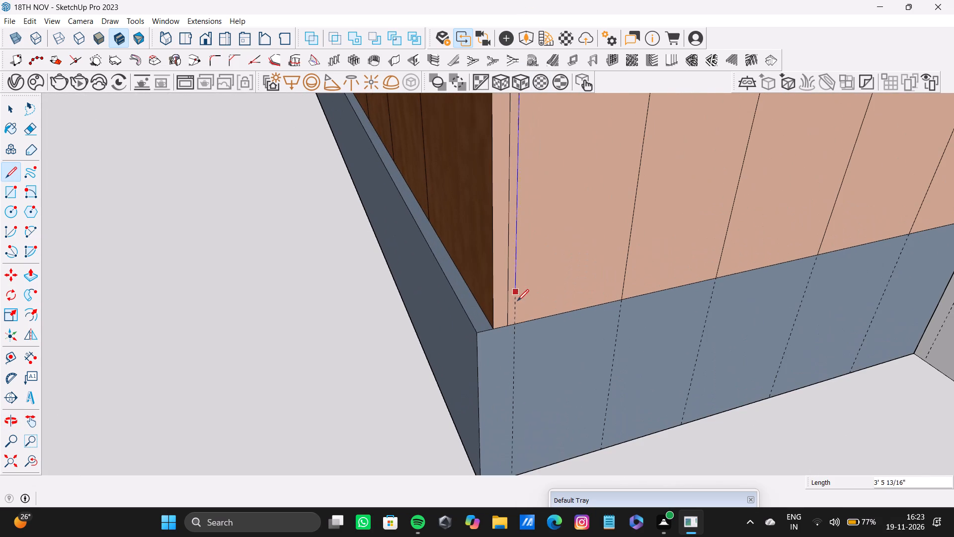
left_click(520, 324)
scroll(527, 243, "down", 10)
middle_click_drag(529, 187, 424, 375, "shift")
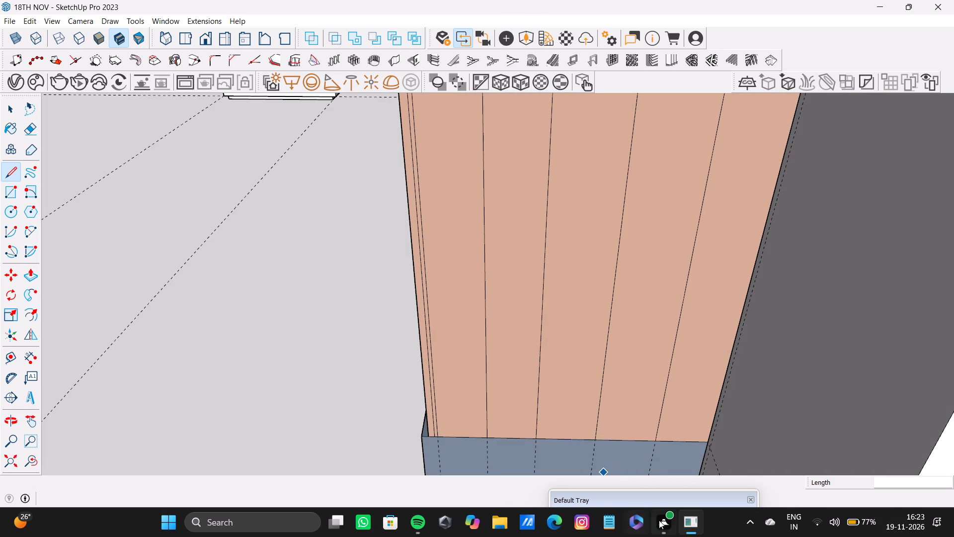
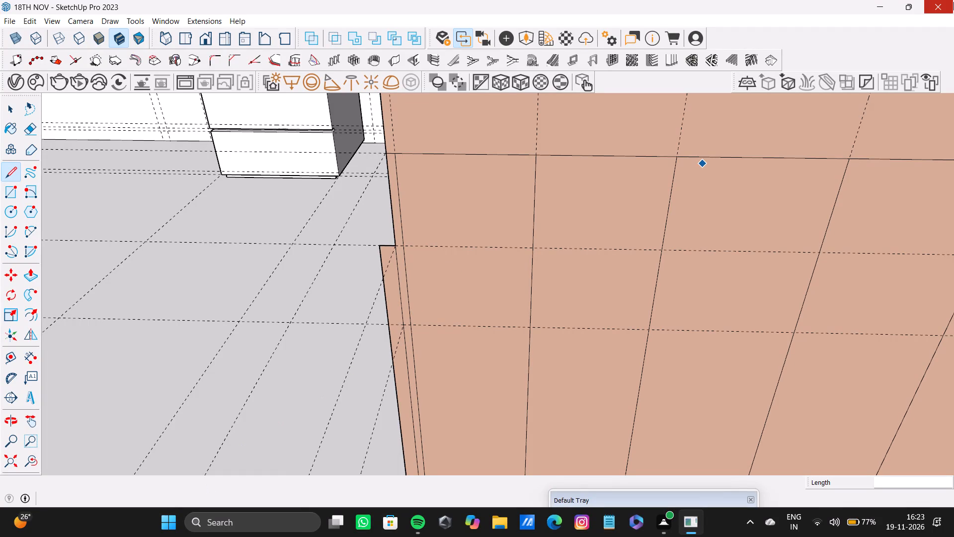
Draw an upward arc across the front strip on the middle horizontal guide, spanning 4" and bulging about 2 1/4".
scroll(400, 259, "down", 5)
middle_click_drag(401, 256, 394, 258, "shift")
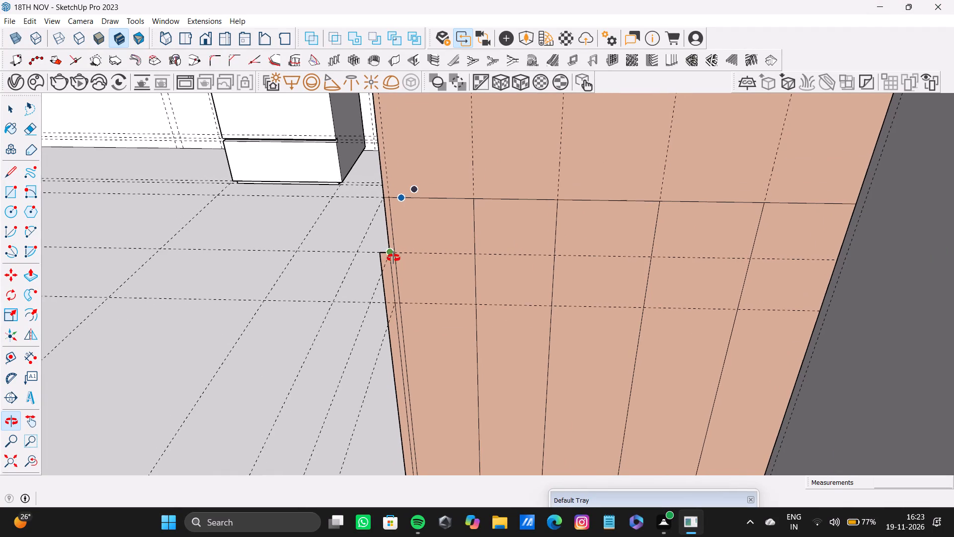
middle_click_drag(394, 258, 385, 256, "shift")
scroll(386, 256, "down", 1)
scroll(410, 233, "up", 3)
key("a")
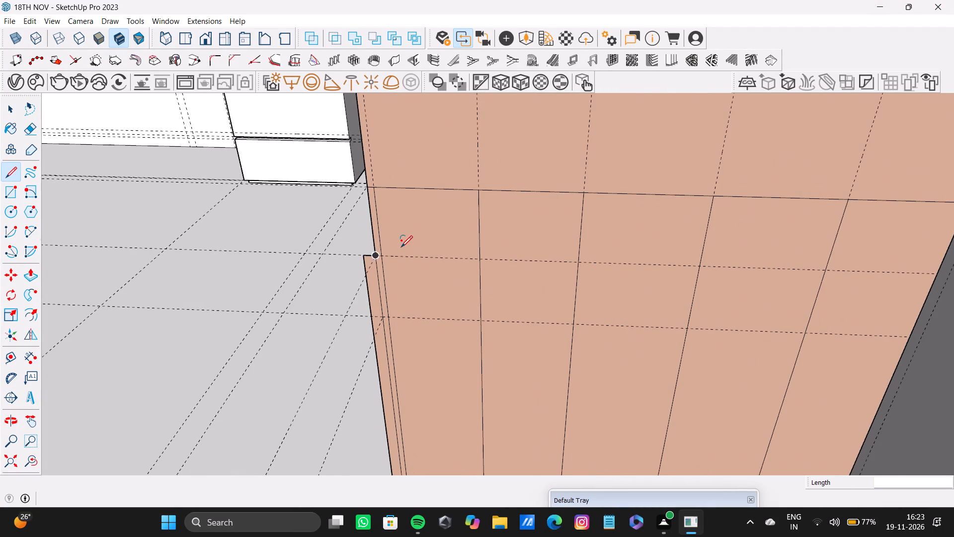
scroll(395, 248, "up", 6)
left_click(373, 261)
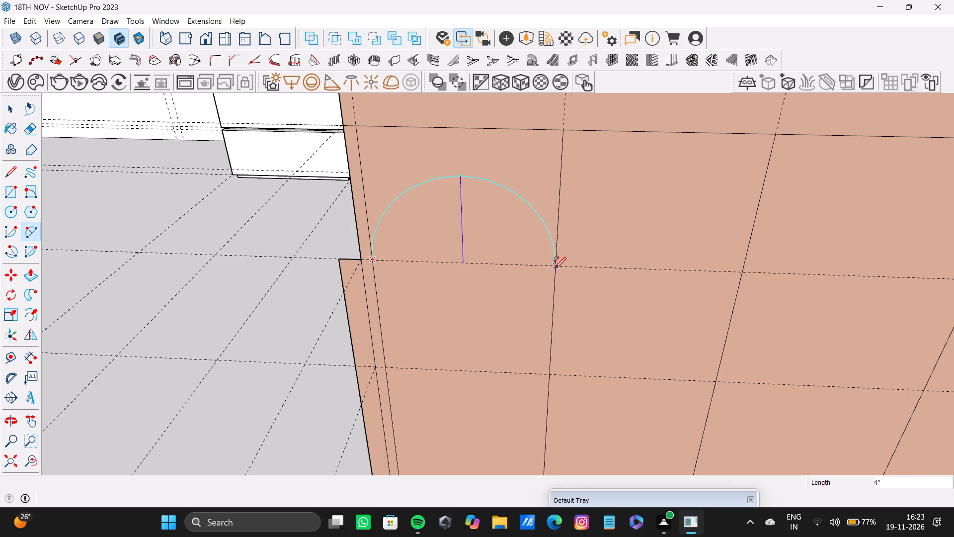
left_click(555, 268)
left_click(471, 165)
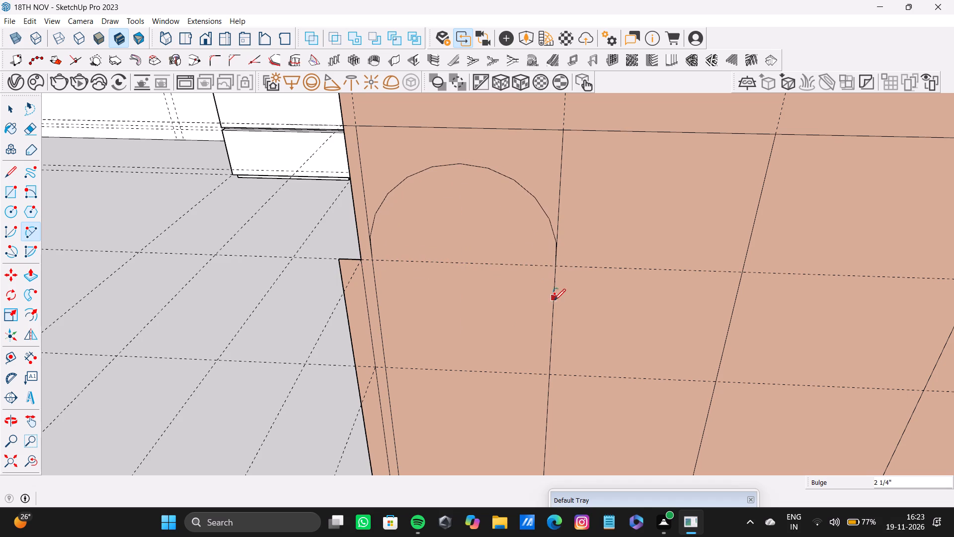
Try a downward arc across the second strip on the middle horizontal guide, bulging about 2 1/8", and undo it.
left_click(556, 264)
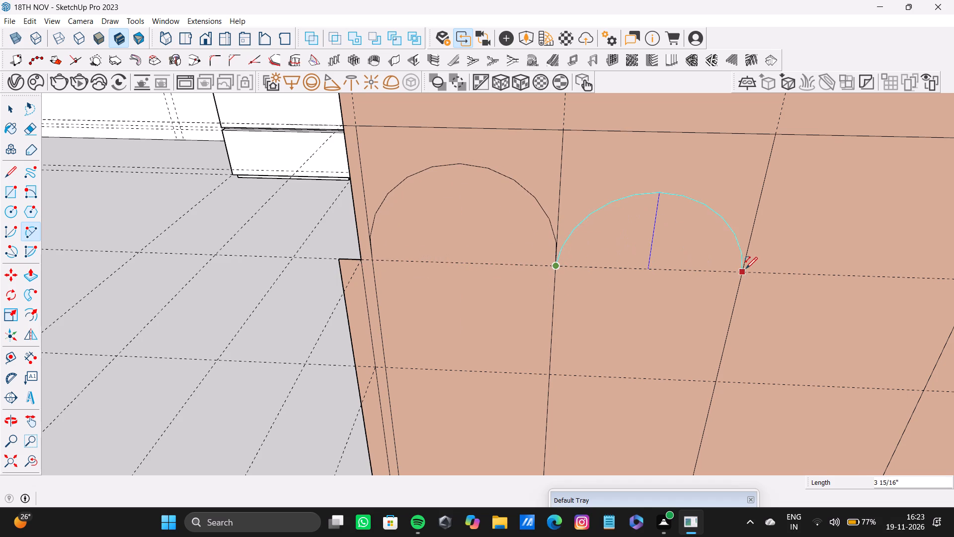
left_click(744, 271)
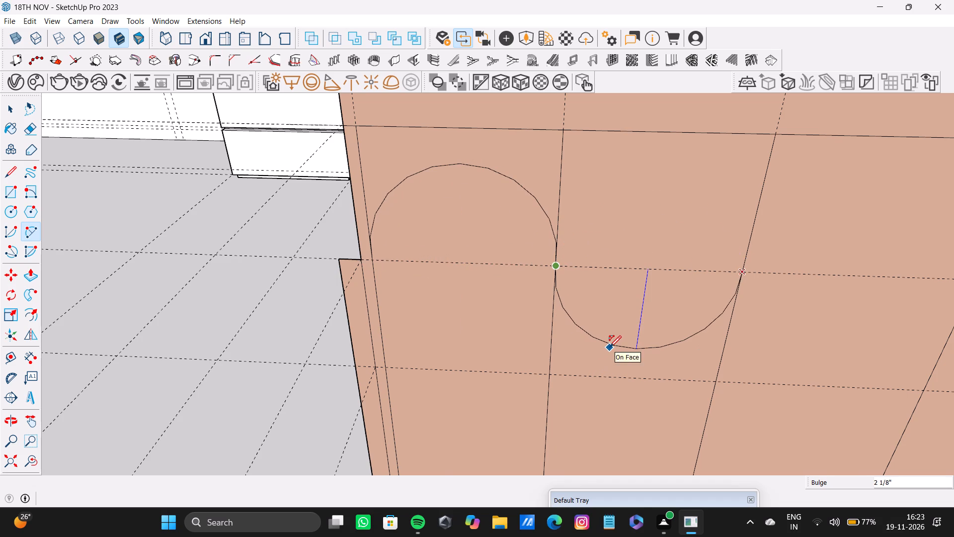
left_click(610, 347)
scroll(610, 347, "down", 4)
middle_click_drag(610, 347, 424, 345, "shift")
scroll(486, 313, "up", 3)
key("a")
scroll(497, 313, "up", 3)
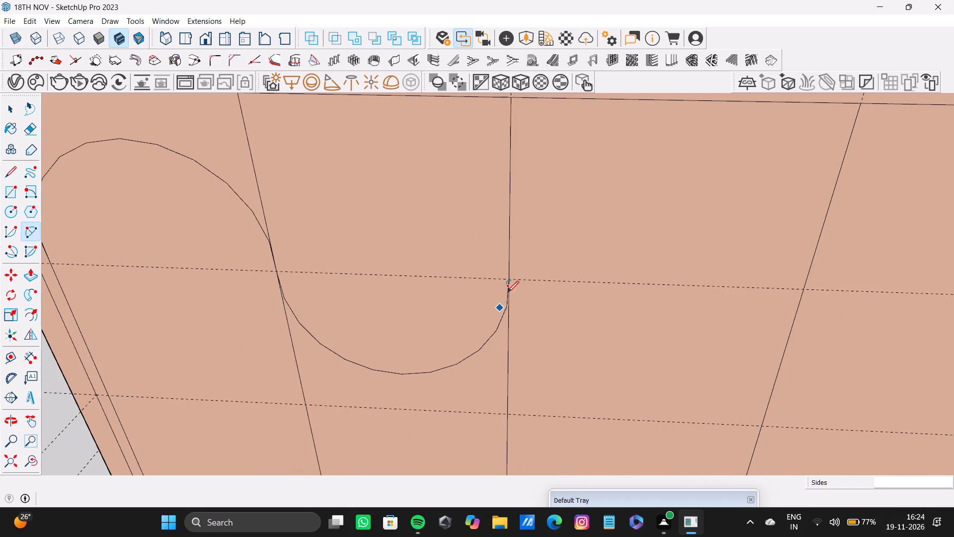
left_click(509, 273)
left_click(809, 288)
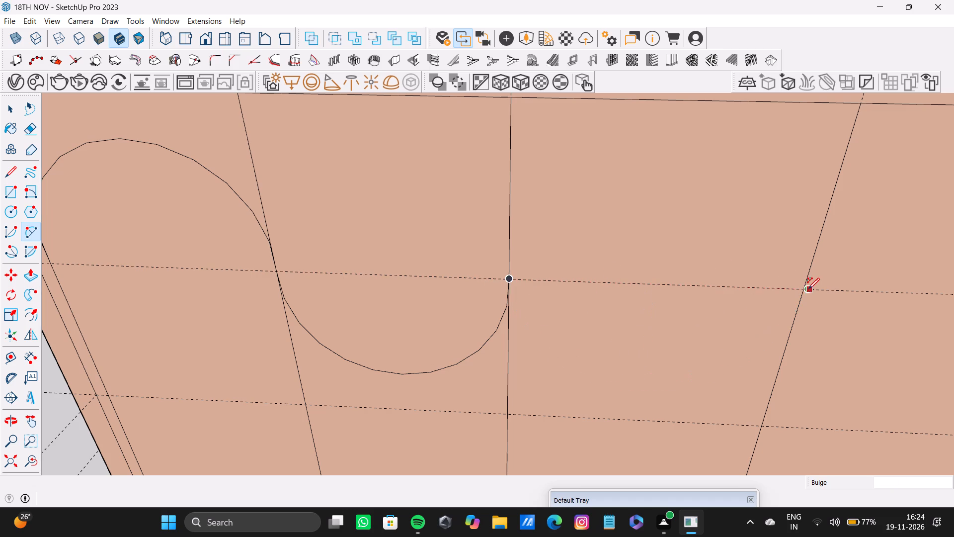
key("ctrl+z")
Draw a downward arc across the second strip on the middle guide, spanning about 3 15/16".
key("a")
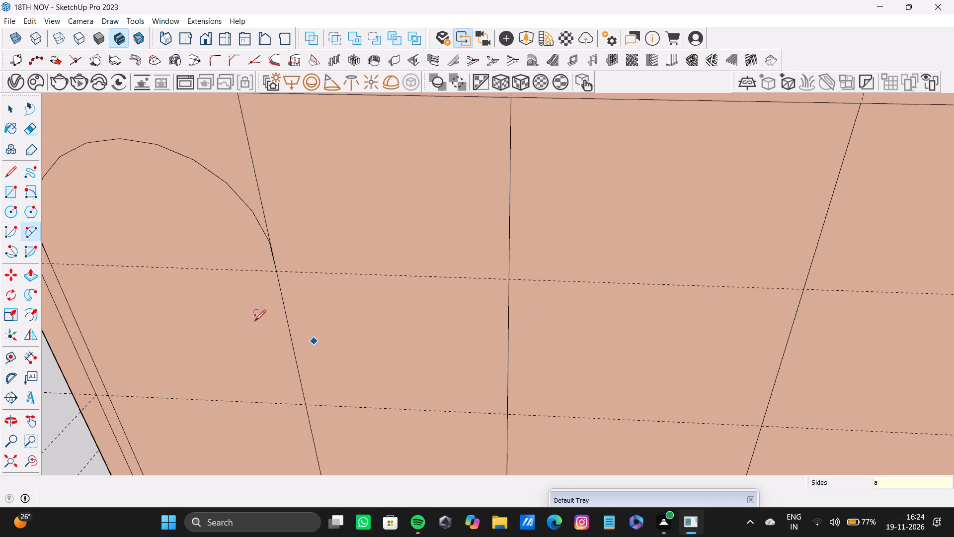
left_click(279, 271)
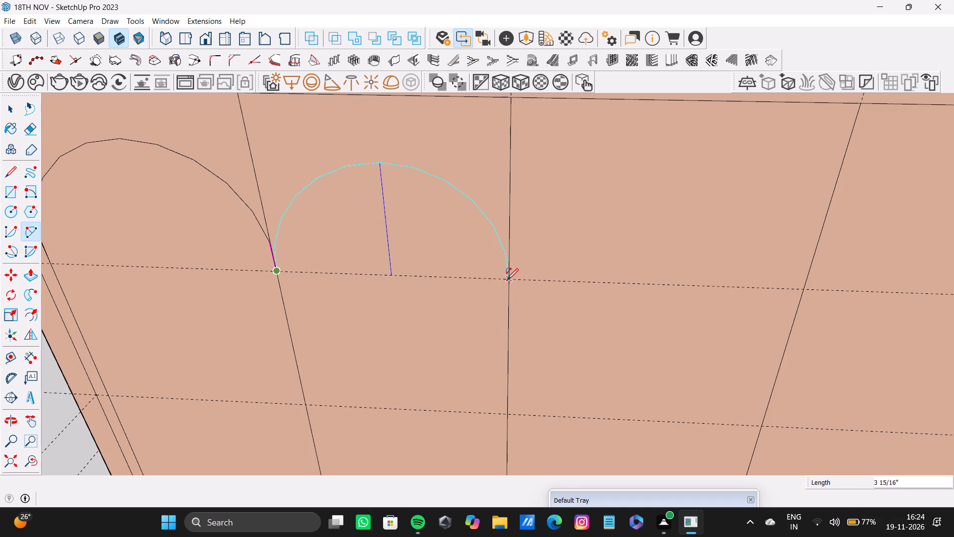
left_click(507, 280)
left_click(444, 370)
Draw an upward arc across the third strip on the middle guide, bulging about 2 7/16".
key("a")
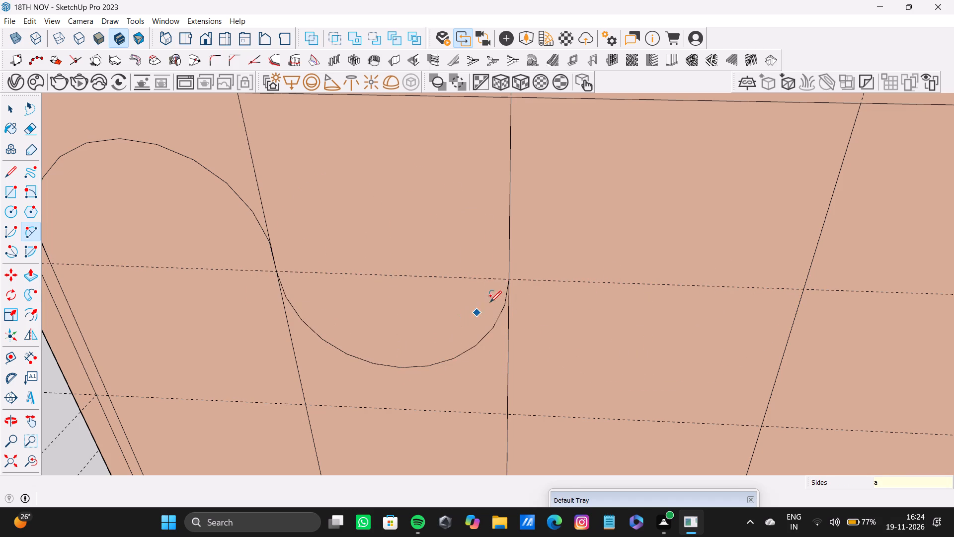
left_click_drag(514, 279, 526, 282)
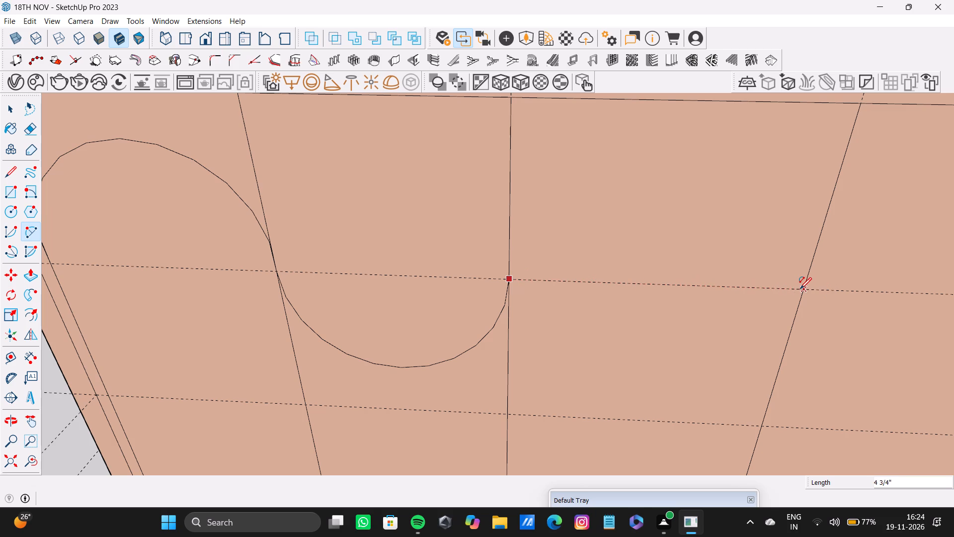
left_click(800, 289)
left_click(653, 138)
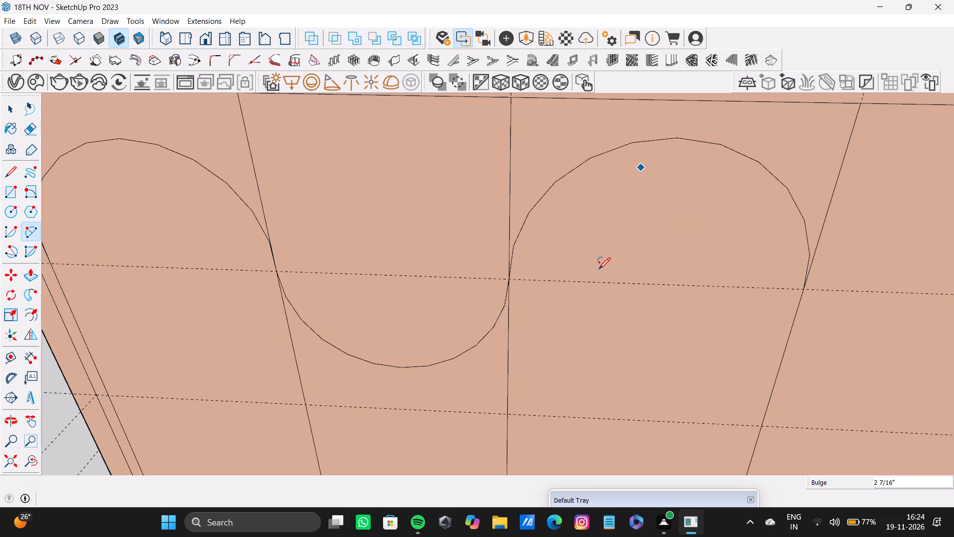
Draw a downward arc across the fourth strip on the middle guide, spanning about 4 13/16".
scroll(599, 270, "down", 5)
middle_click_drag(598, 270, 432, 273, "shift")
key("a")
scroll(551, 308, "up", 2)
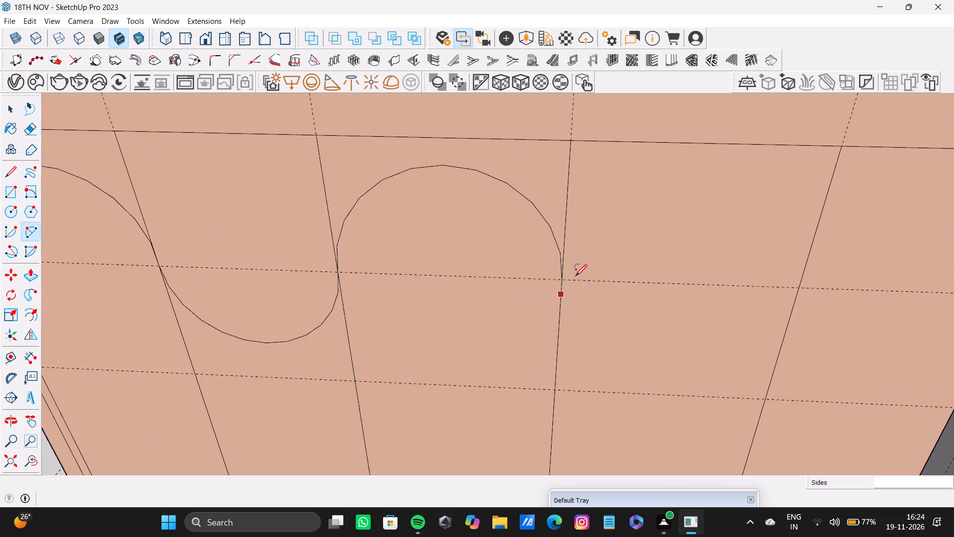
scroll(576, 273, "up", 1)
left_click(562, 278)
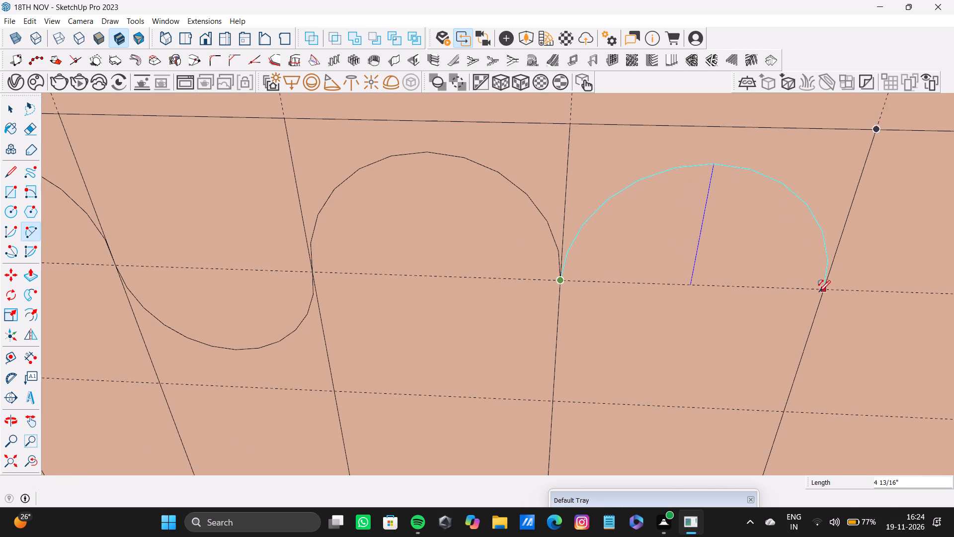
left_click(821, 292)
left_click(691, 376)
Draw an upward arc from the fourth strip's line to the side face's rear edge on the middle guide, bulging about 2 3/8".
scroll(586, 340, "down", 5)
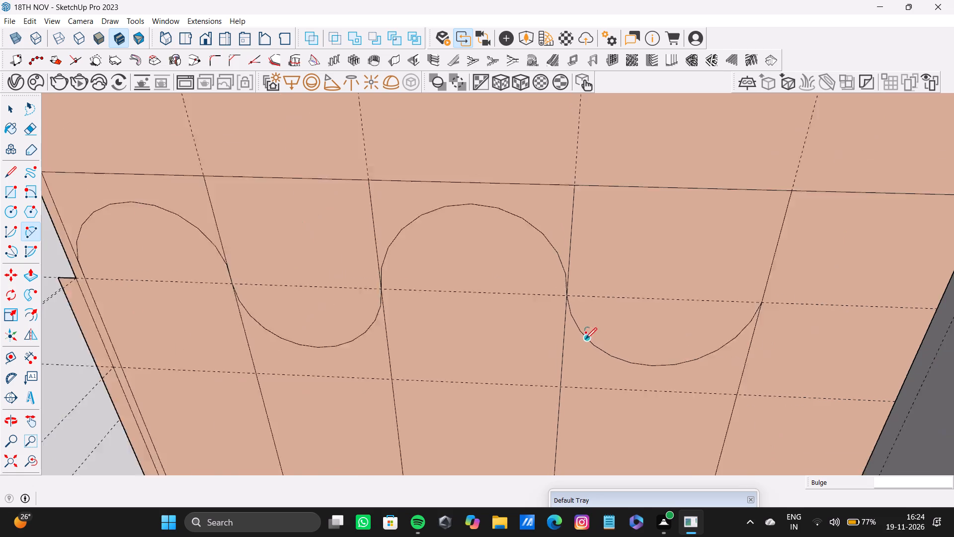
middle_click_drag(585, 339, 413, 307, "shift")
scroll(486, 295, "up", 3)
left_click(571, 269)
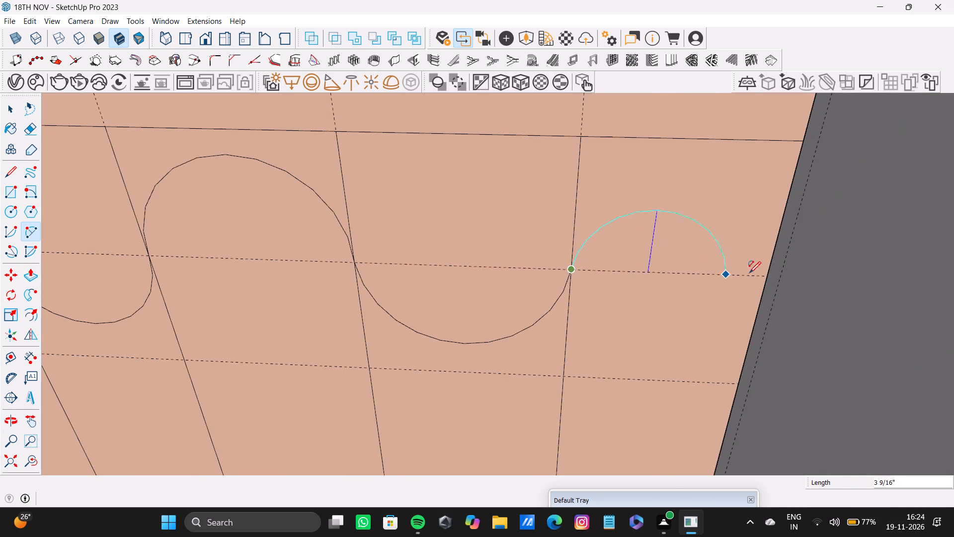
left_click(765, 275)
left_click(614, 168)
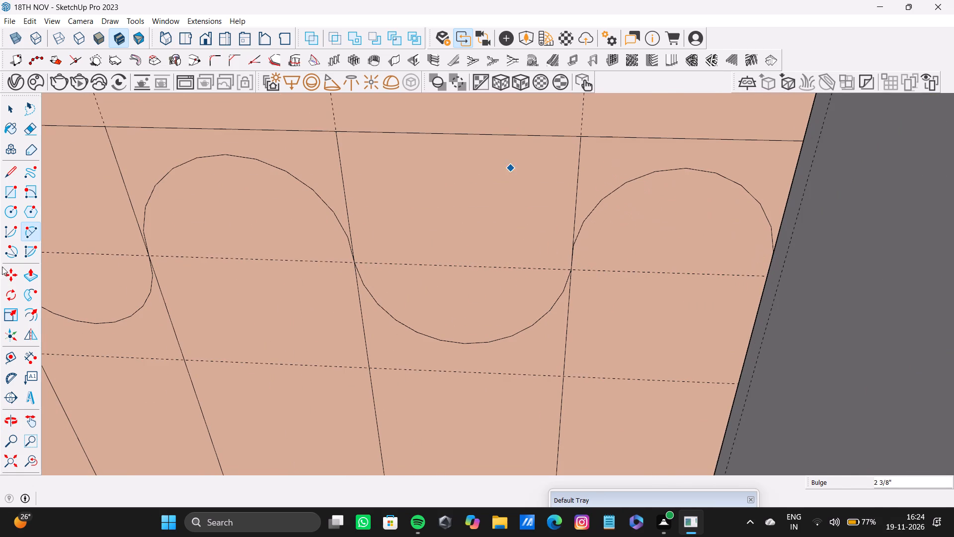
Push/Pull the first arched strip outward from the side face, referencing the edge of the wardrobe's front veneer strip.
scroll(0, 268, "down", 4)
middle_click_drag(8, 276, 302, 309)
scroll(288, 306, "down", 7)
middle_click_drag(288, 306, 559, 291, "shift")
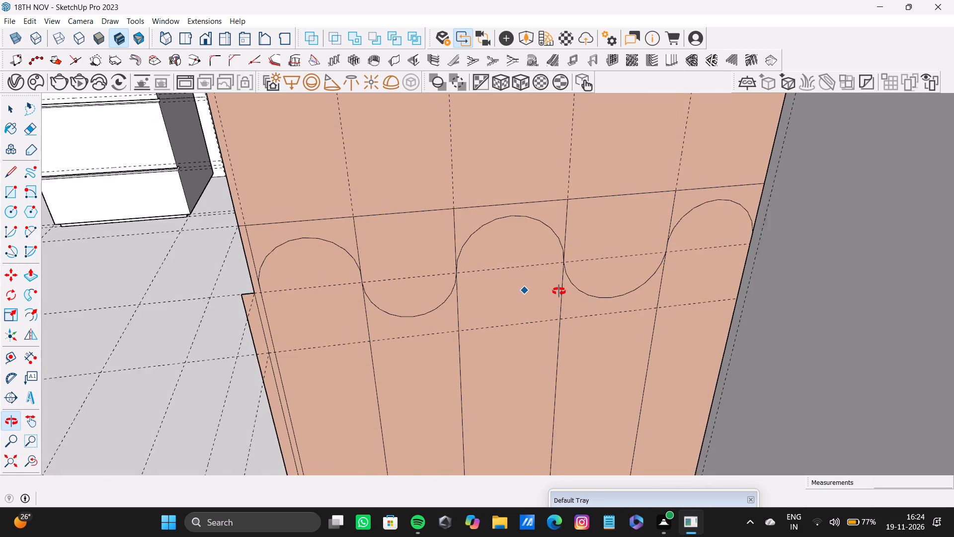
middle_click_drag(559, 291, 559, 297, "shift")
key("space")
left_click(311, 259)
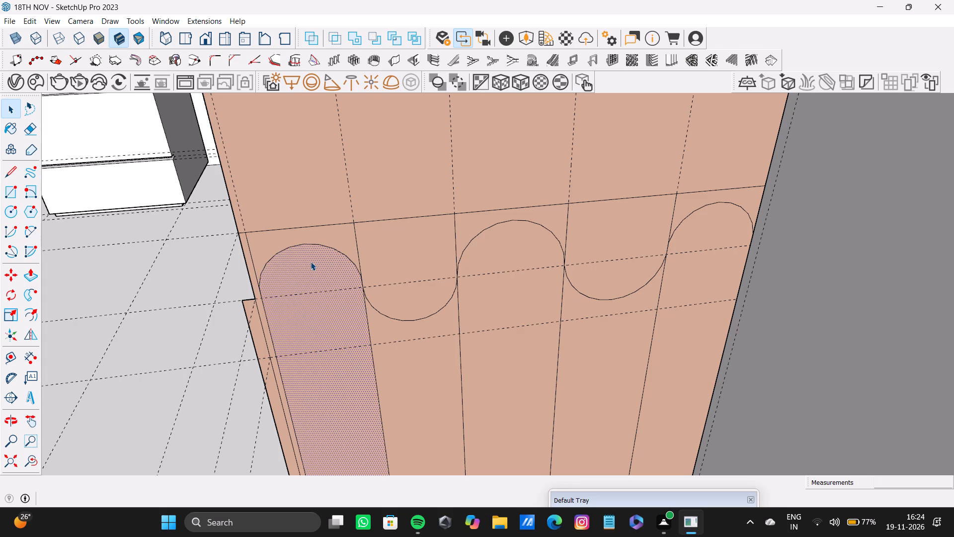
key("o")
left_click_drag(310, 262, 362, 276)
scroll(303, 306, "down", 2)
middle_click_drag(303, 305, 326, 305)
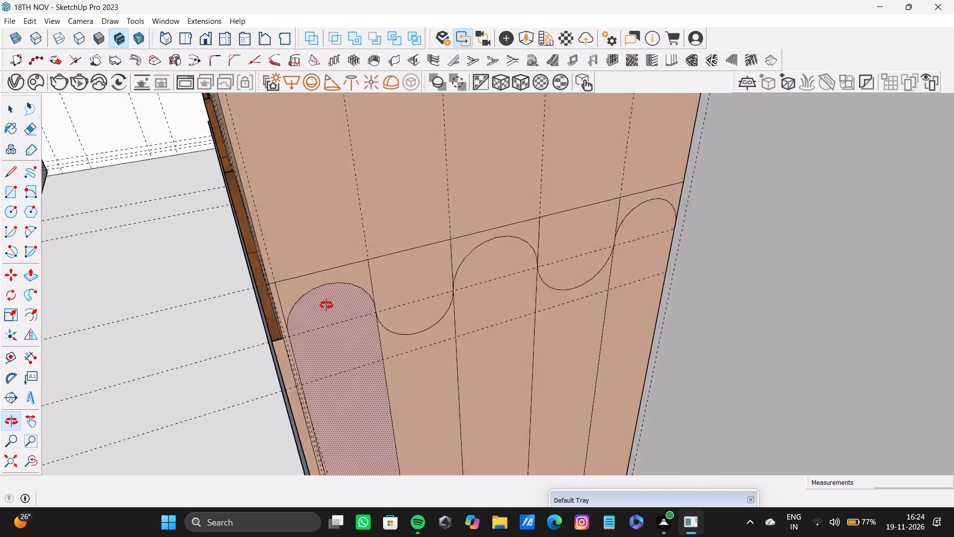
middle_click_drag(326, 305, 327, 305)
key("p")
middle_click_drag(309, 339, 338, 318)
scroll(336, 332, "up", 5)
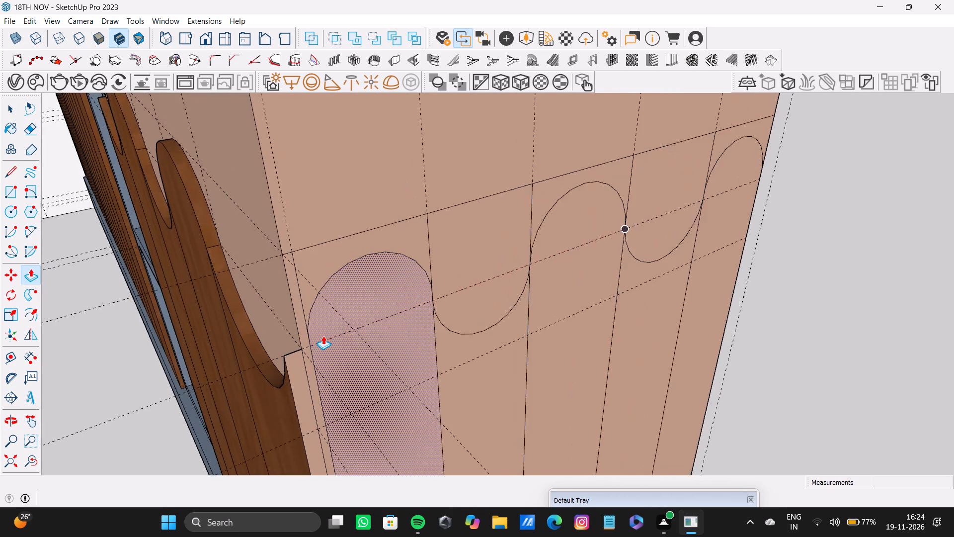
scroll(323, 336, "up", 4)
left_click_drag(321, 335, 271, 409)
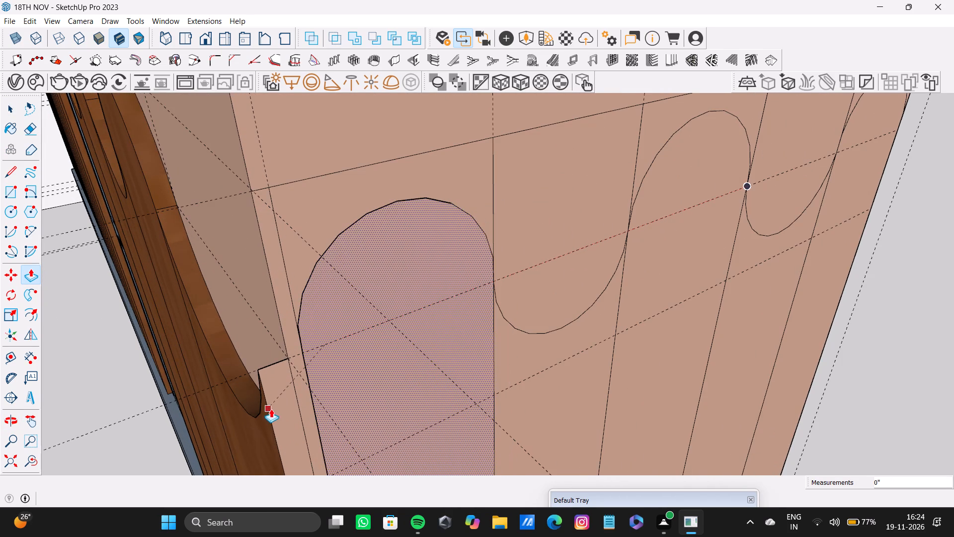
left_click_drag(271, 409, 278, 416)
Pull the first arched strip outward by about another 3/8".
scroll(281, 415, "down", 3)
middle_click_drag(283, 414, 246, 297)
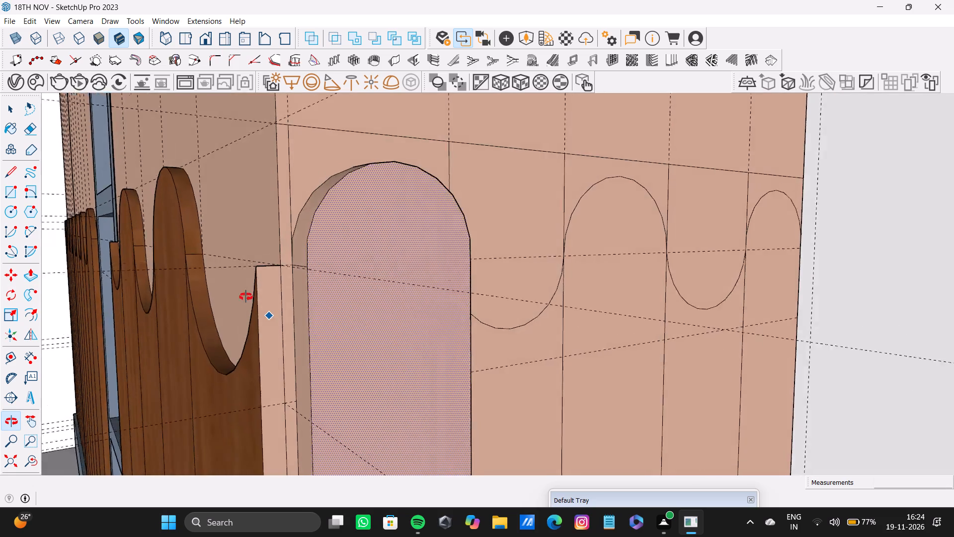
middle_click_drag(246, 297, 204, 310)
scroll(348, 310, "down", 3)
middle_click_drag(349, 307, 264, 386, "shift")
scroll(307, 303, "up", 4)
left_click_drag(335, 271, 342, 265)
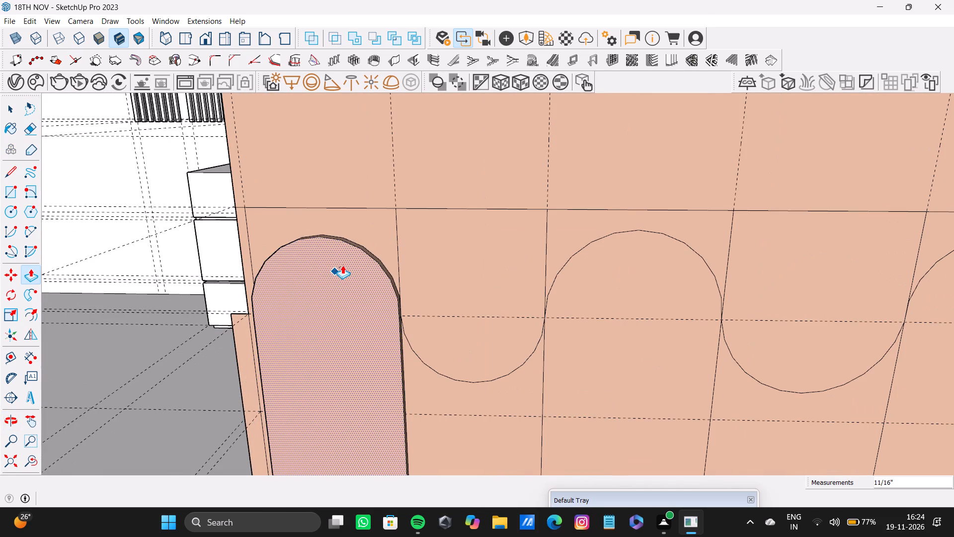
left_click_drag(342, 265, 339, 268)
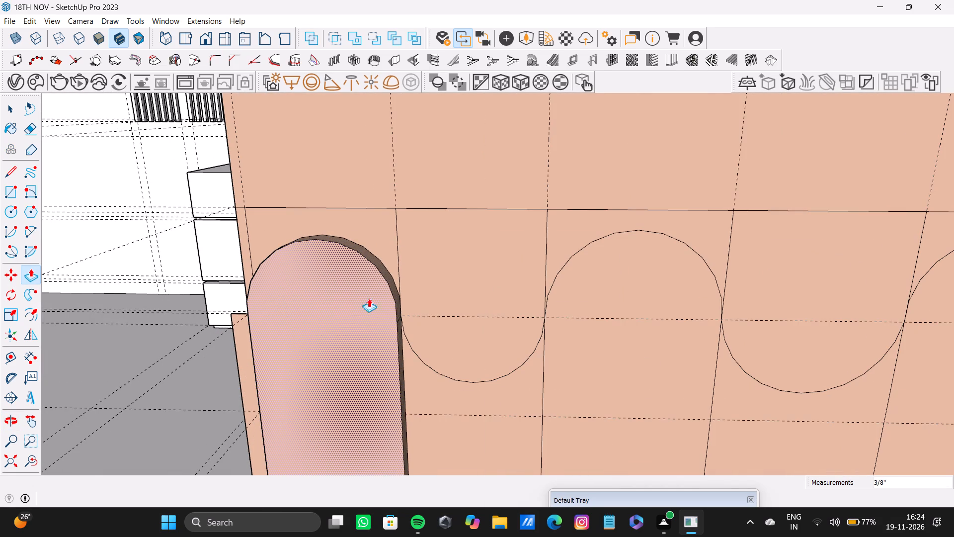
Pull the second strip, with its downward-curved top, out flush with the first strip.
middle_click_drag(381, 302, 371, 346)
key("space")
left_click(421, 391)
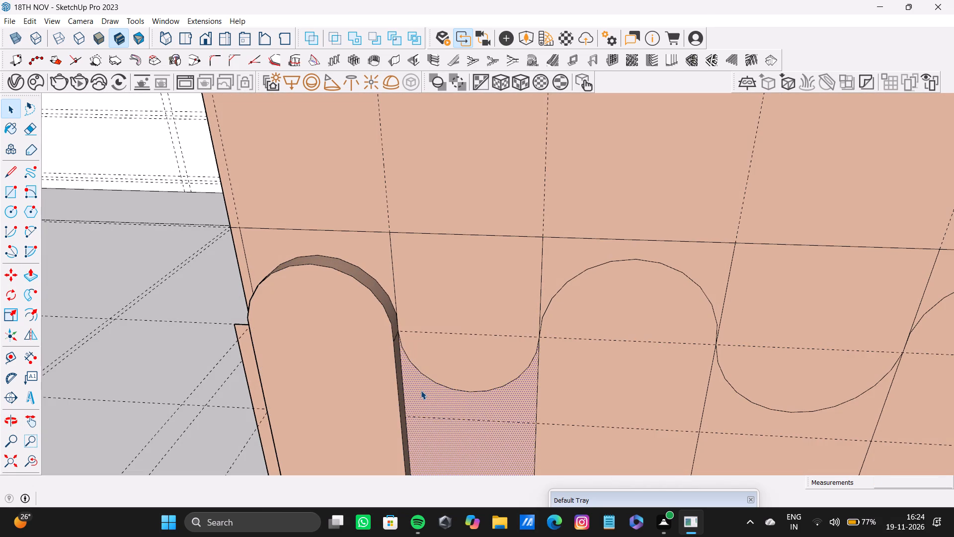
key("p")
left_click_drag(413, 389, 364, 389)
Pull the third strip, with its arched top, out flush with the second strip.
key("space")
left_click(595, 340)
left_click(587, 314)
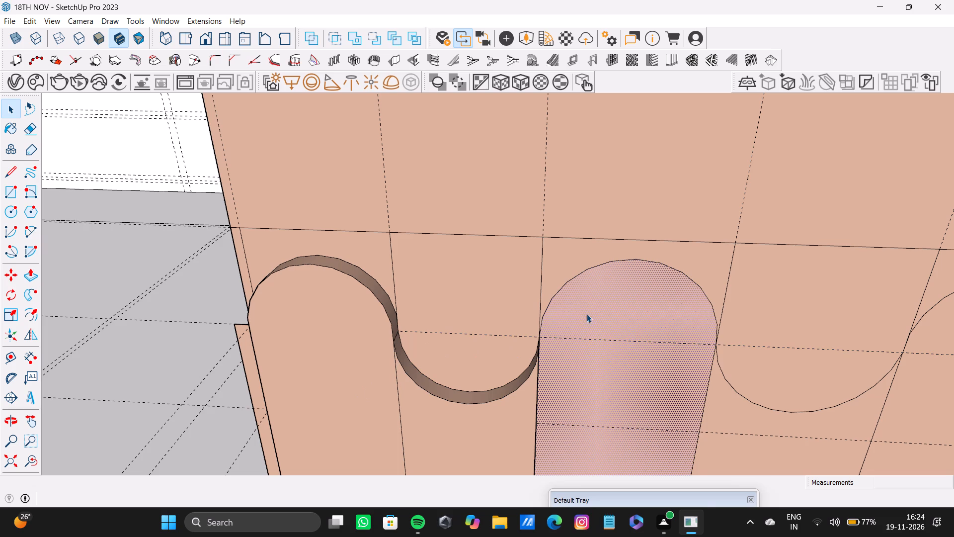
key("p")
left_click_drag(581, 315, 509, 351)
Pull the fourth strip, with its downward-curved top, out flush with the third strip.
key("space")
left_click(725, 402)
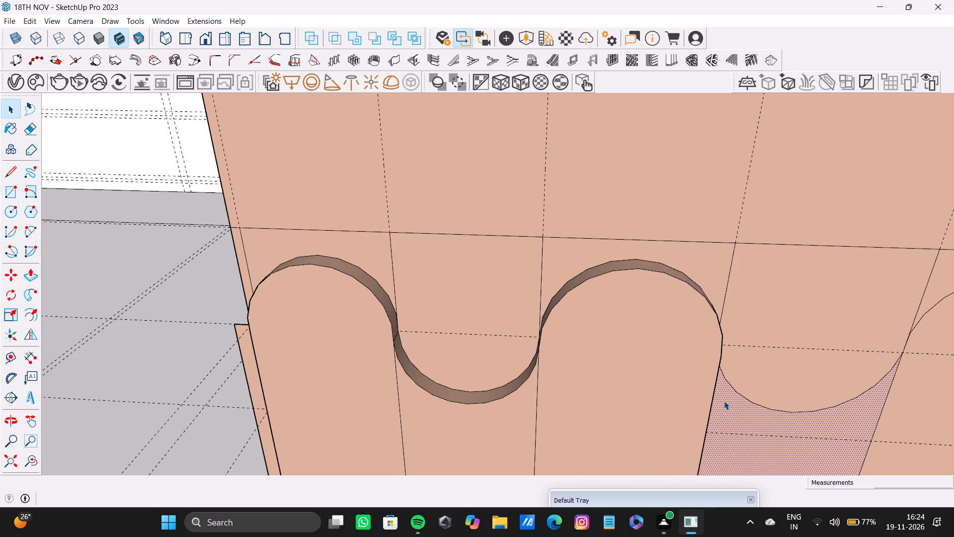
key("p")
left_click_drag(721, 398, 636, 407)
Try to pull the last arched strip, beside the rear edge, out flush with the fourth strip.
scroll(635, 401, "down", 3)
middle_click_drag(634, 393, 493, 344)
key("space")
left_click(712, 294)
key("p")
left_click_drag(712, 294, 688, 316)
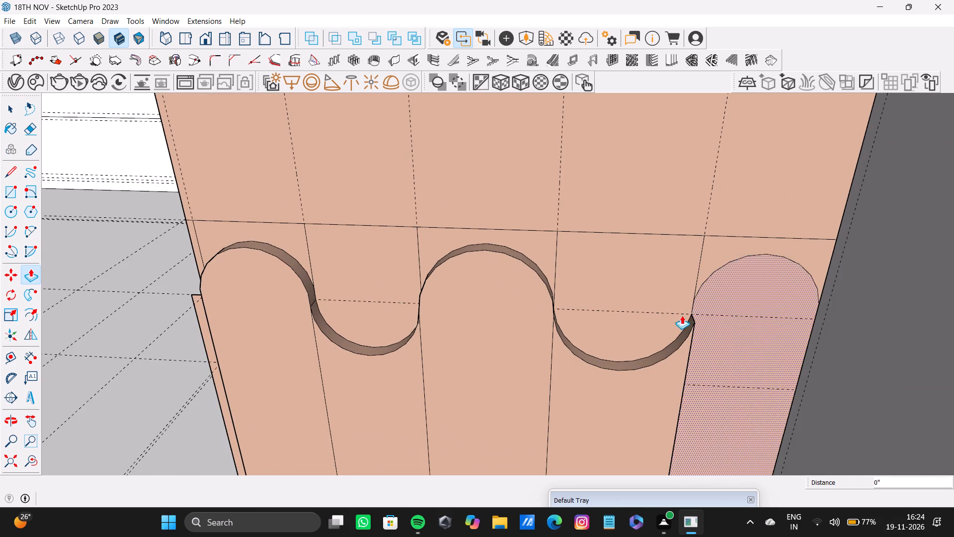
Delete the horizontal construction line above the side face's scallops and the short vertical lines dropping from it to the arches.
scroll(583, 318, "down", 8)
middle_click_drag(521, 299, 618, 266)
scroll(465, 317, "up", 3)
key("space")
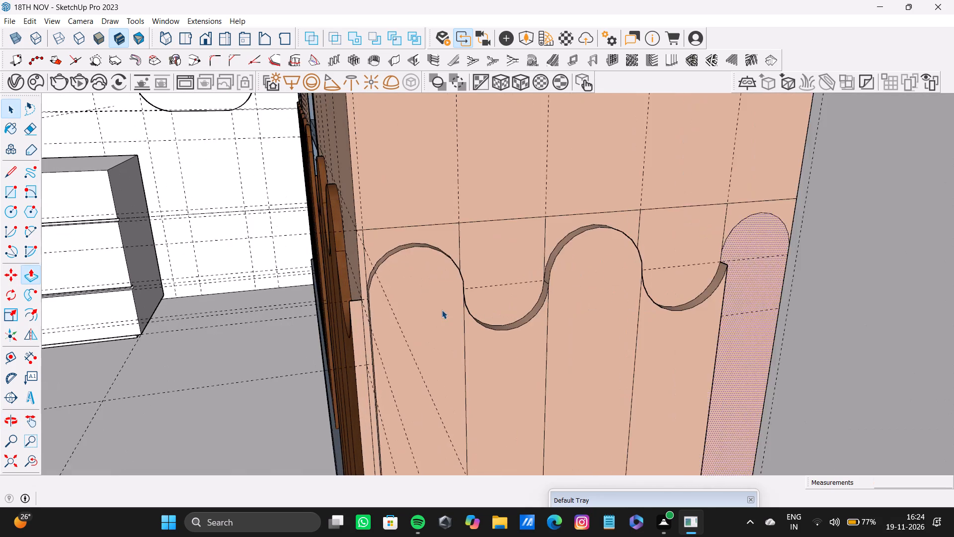
scroll(442, 310, "up", 5)
left_click(413, 196)
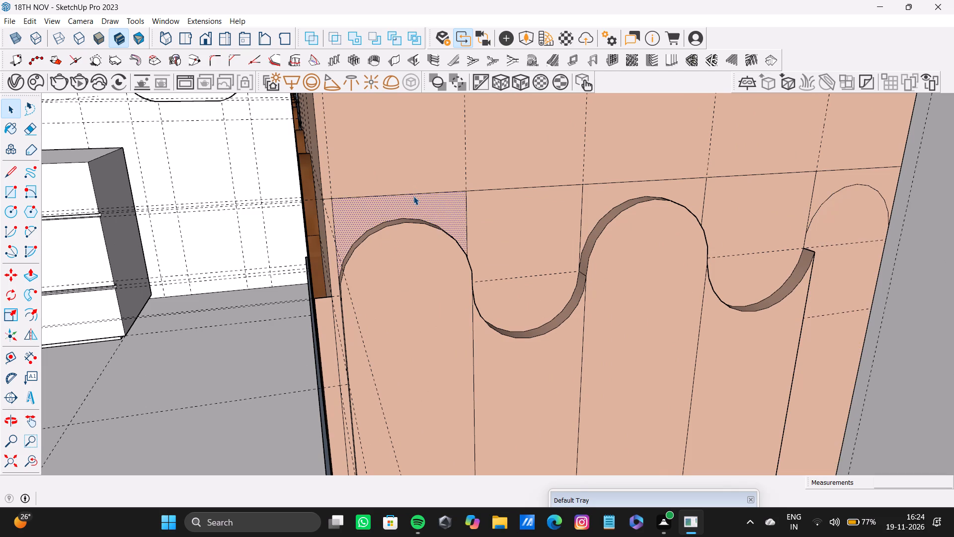
left_click(413, 196)
left_click(411, 194)
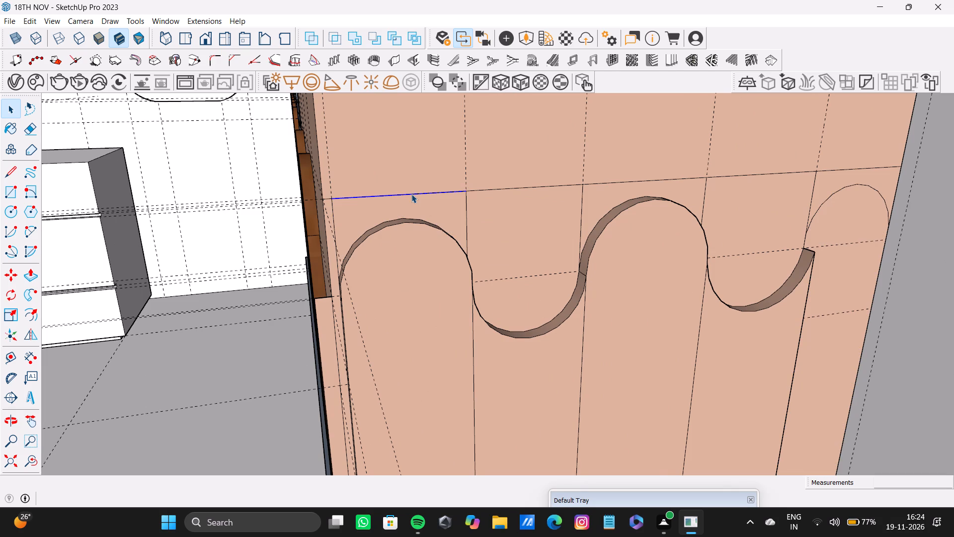
left_click(548, 185, "shift")
left_click(595, 183, "shift")
left_click(716, 176, "shift")
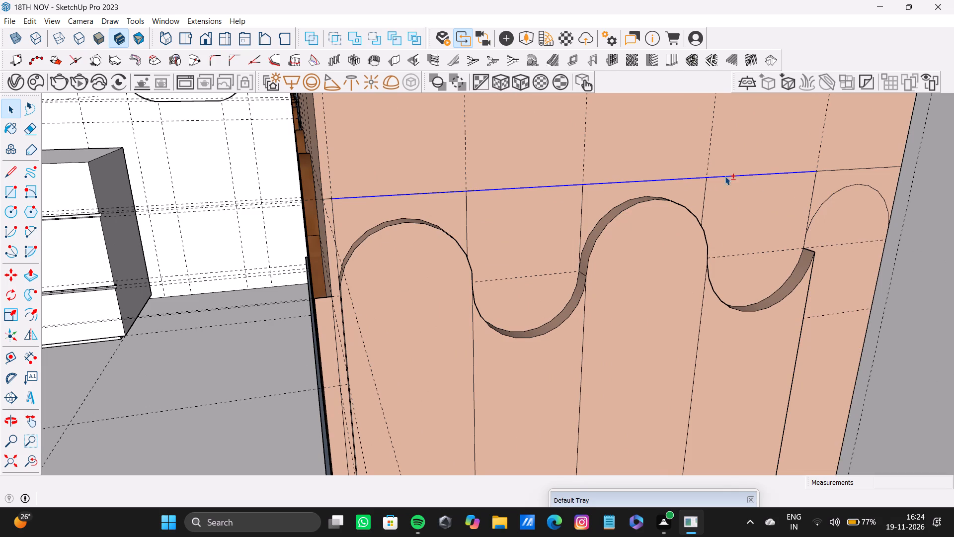
left_click(827, 172, "shift")
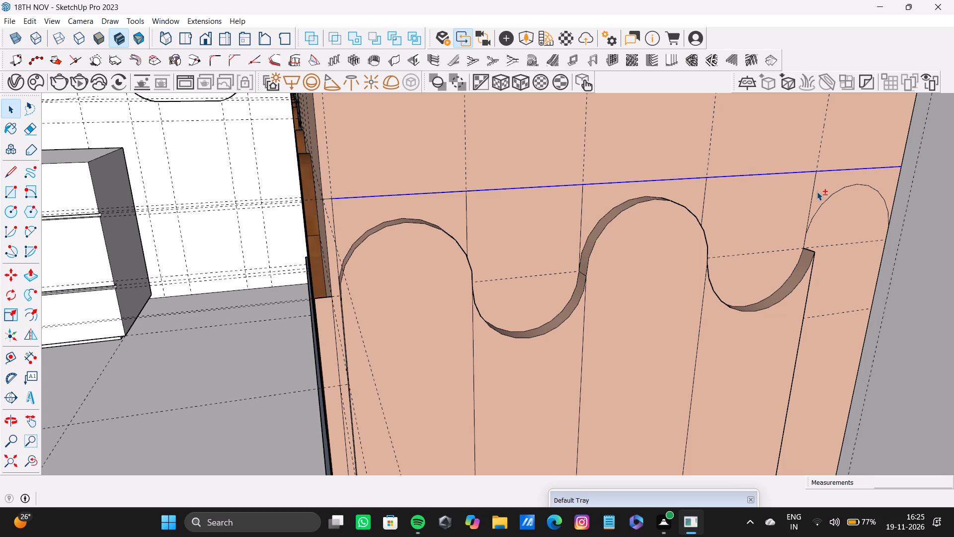
left_click(813, 195, "shift")
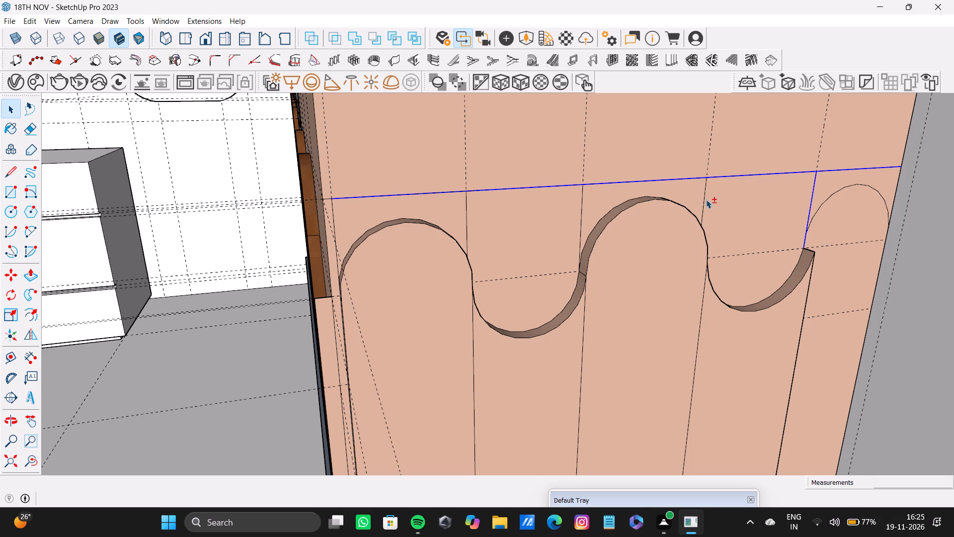
left_click(706, 199, "shift")
left_click(582, 214, "shift")
left_click(469, 215, "shift")
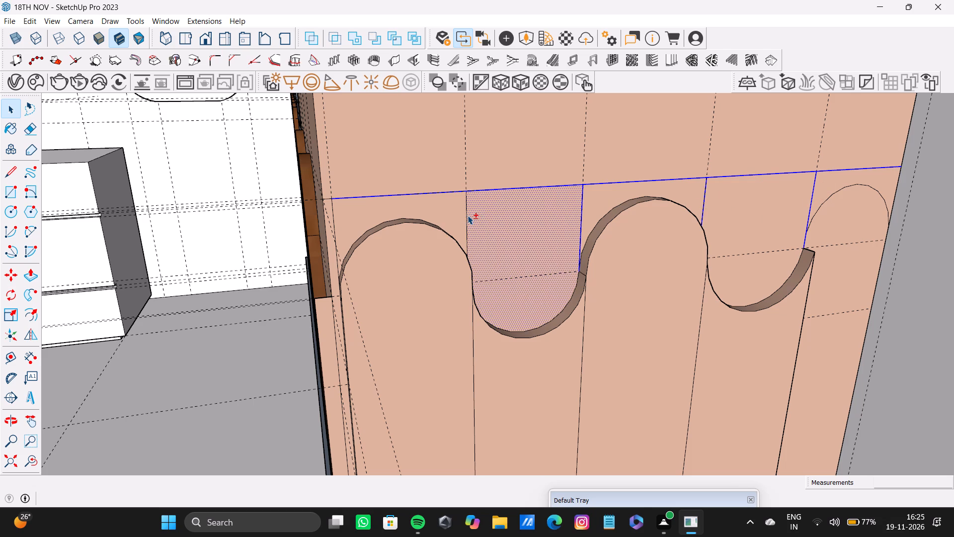
left_click(468, 215, "shift")
left_click(467, 215, "shift")
left_click(495, 211, "shift")
left_click(437, 209, "shift")
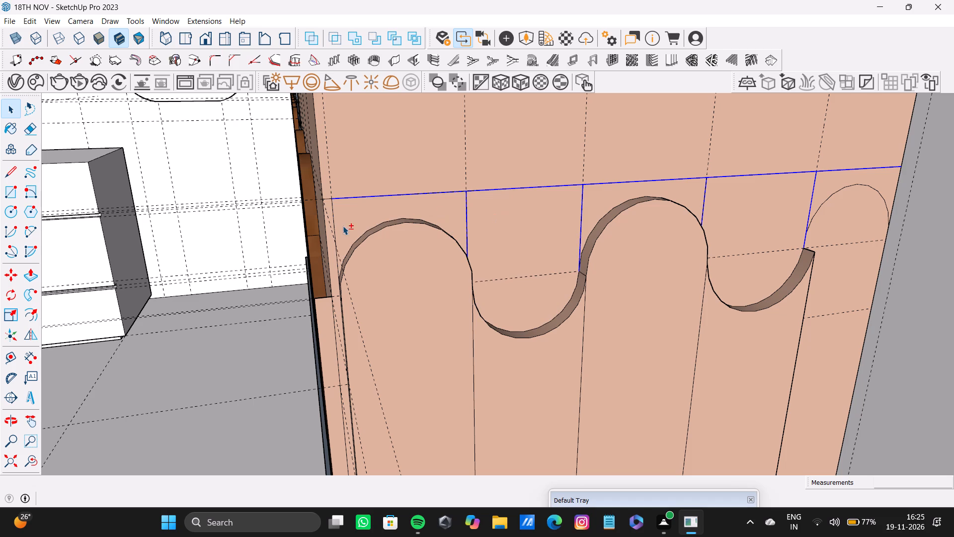
left_click(333, 225, "shift")
key("shift+Delete")
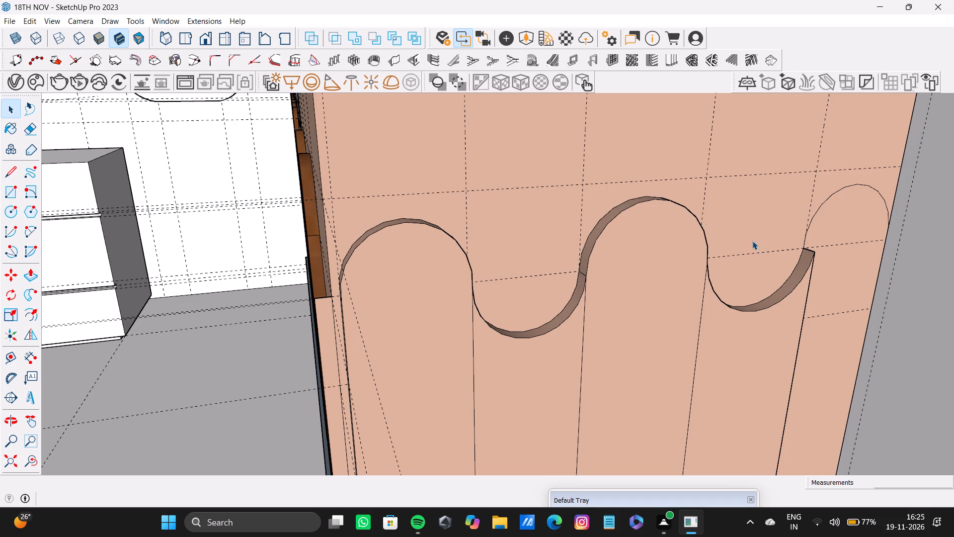
Pull the last arched strip, beside the rear edge, out 9/16" flush with the fourth strip.
scroll(752, 241, "down", 6)
middle_click_drag(764, 254, 646, 274, "shift")
scroll(707, 264, "up", 7)
key("space")
left_click(694, 249)
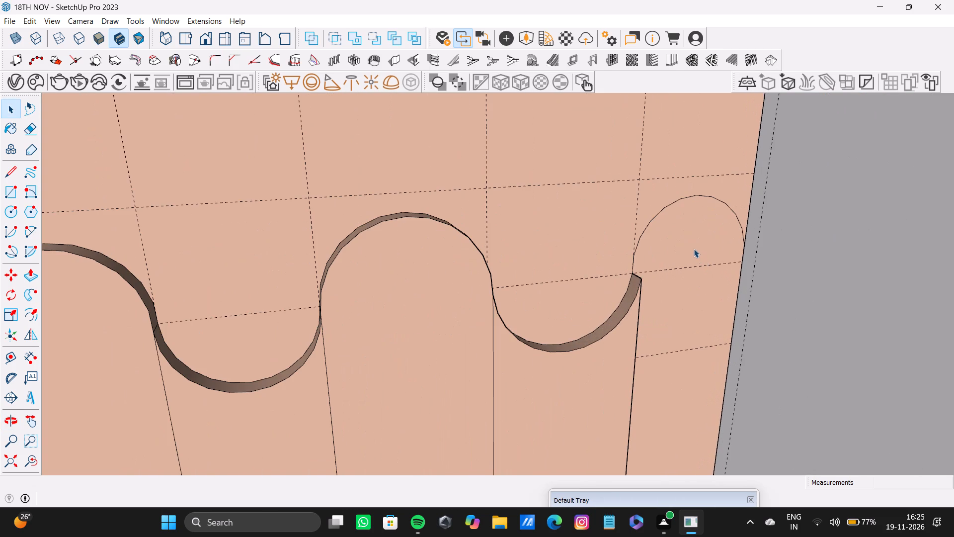
key("p")
left_click_drag(688, 255, 630, 316)
scroll(627, 316, "down", 4)
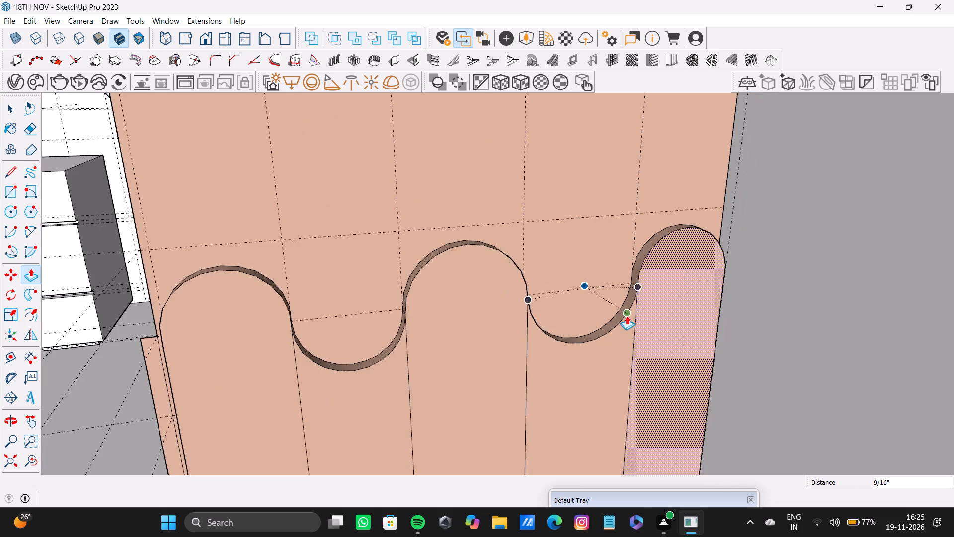
key("space")
Sample the Wood Veneer 01 material from the front door's scalloped strips.
scroll(627, 316, "down", 4)
middle_click_drag(625, 312, 711, 232)
scroll(623, 279, "down", 4)
middle_click_drag(609, 283, 693, 357)
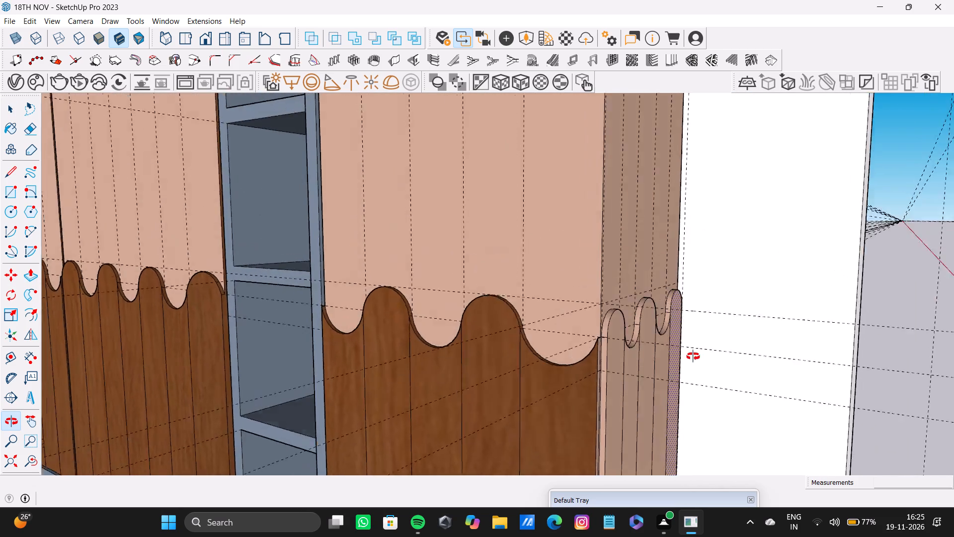
middle_click_drag(693, 357, 642, 331)
key("space")
scroll(525, 363, "up", 8)
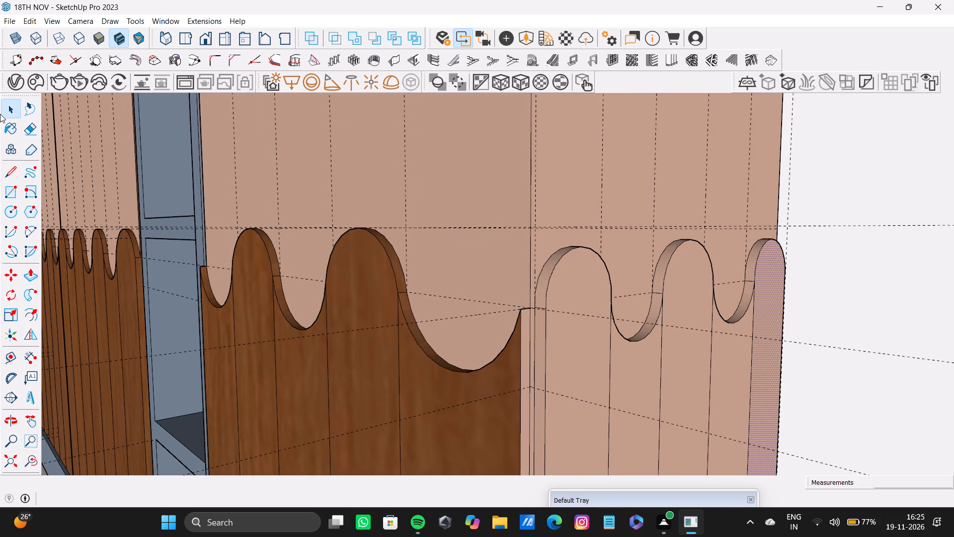
left_click(5, 127)
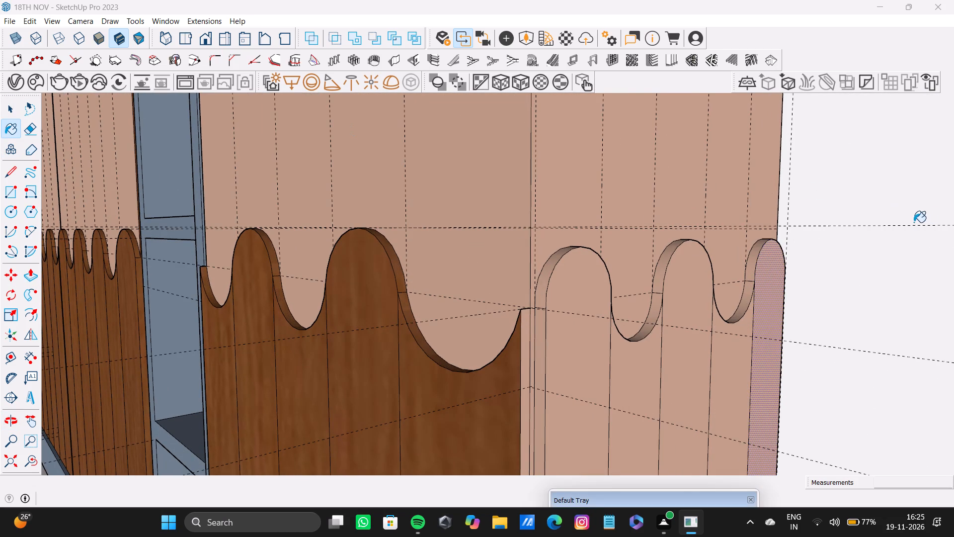
left_click_drag(570, 493, 292, 0)
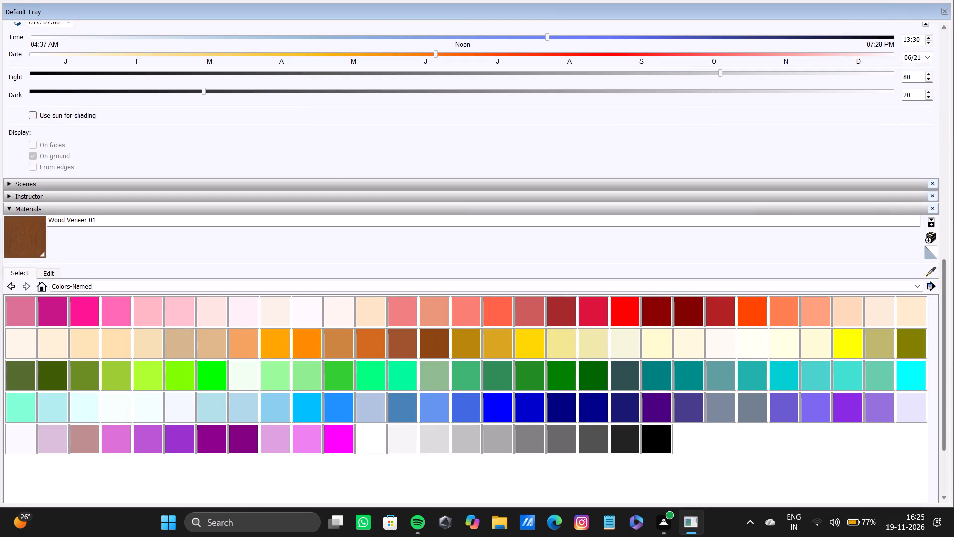
left_click_drag(951, 167, 780, 157)
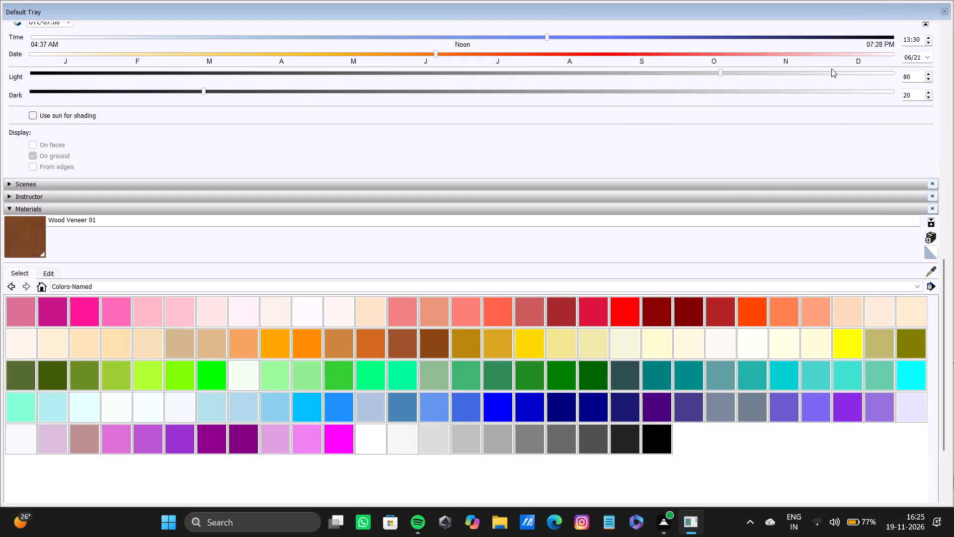
left_click_drag(871, 18, 823, 61)
left_click_drag(813, 49, 451, 15)
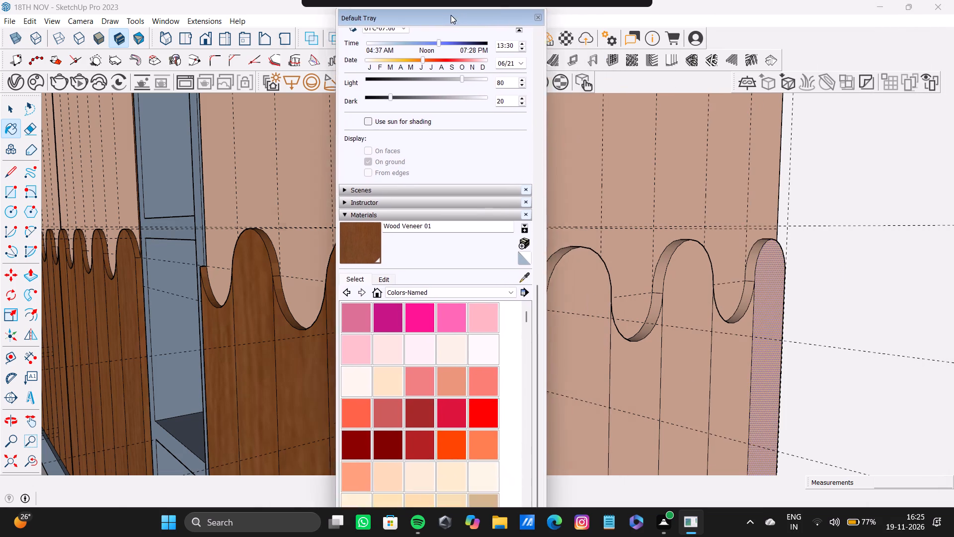
left_click_drag(451, 15, 235, 25)
left_click(308, 290)
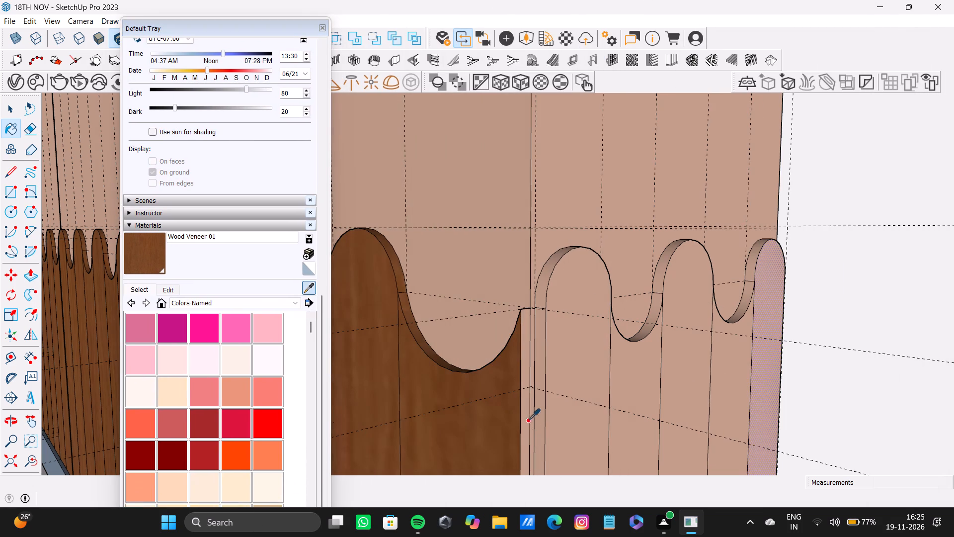
left_click(495, 400)
Paint the side face's raised strips, their curved edges and the narrow front panel edge at the corner with Wood Veneer 01.
scroll(517, 368, "up", 5)
key("space")
left_click(534, 297)
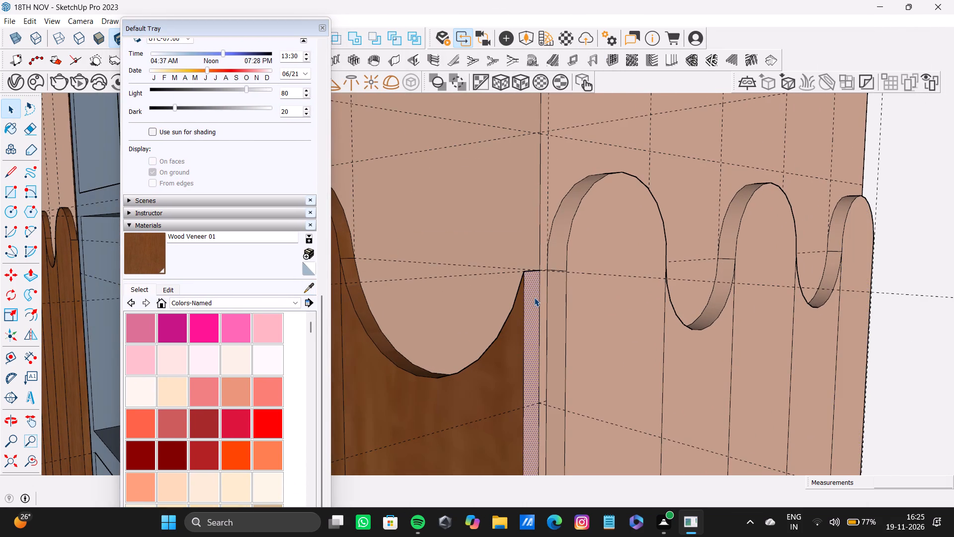
left_click(562, 226, "shift")
left_click(589, 241, "shift")
left_click(559, 299, "shift")
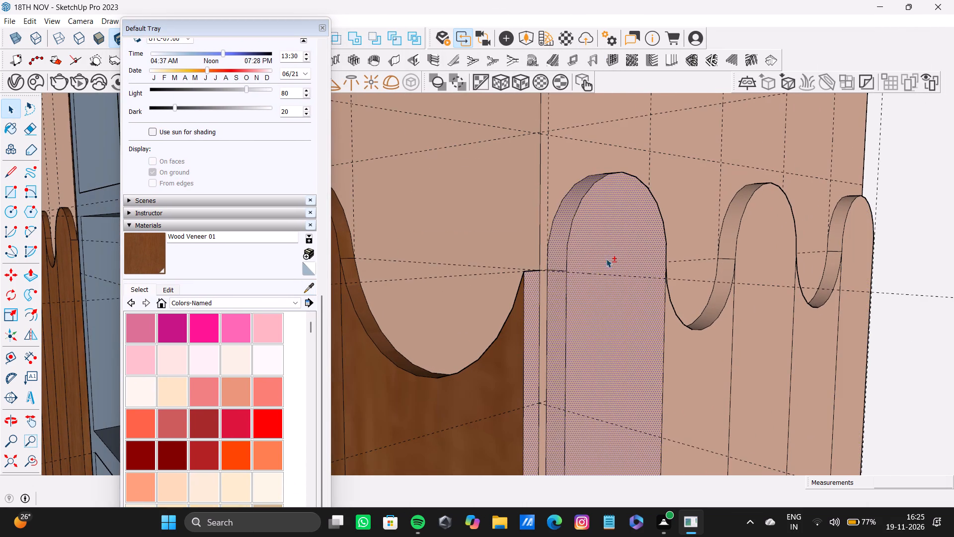
middle_click_drag(604, 232, 455, 177, "shift")
left_click_drag(546, 347, 548, 342, "shift")
left_click(648, 270, "shift")
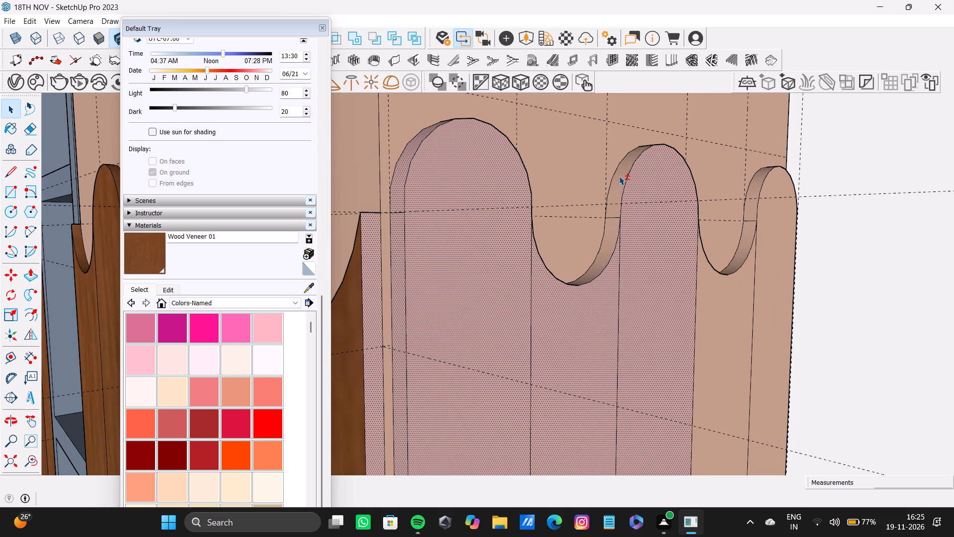
left_click(620, 176, "shift")
left_click(603, 253, "shift")
left_click(710, 282, "shift")
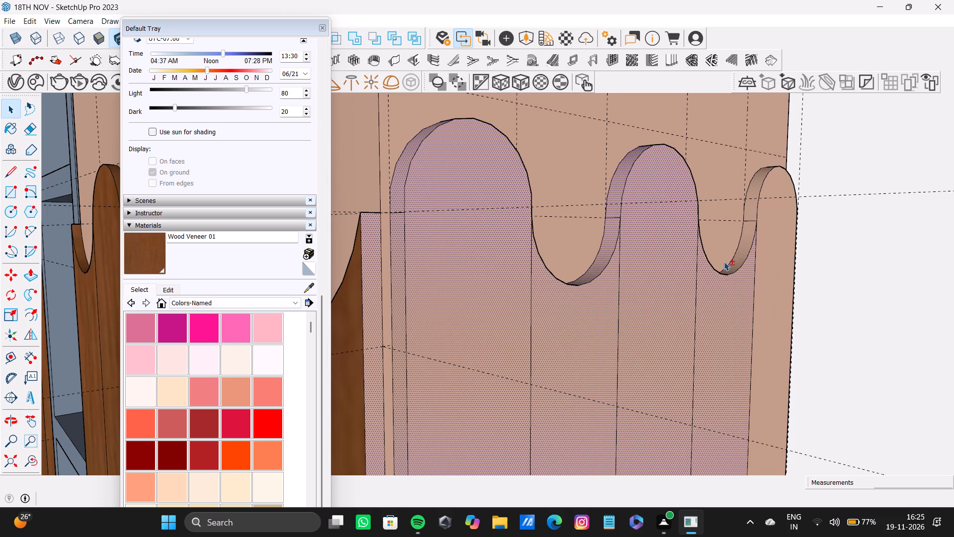
left_click(741, 253, "shift")
left_click(759, 183, "shift")
left_click(776, 194, "shift")
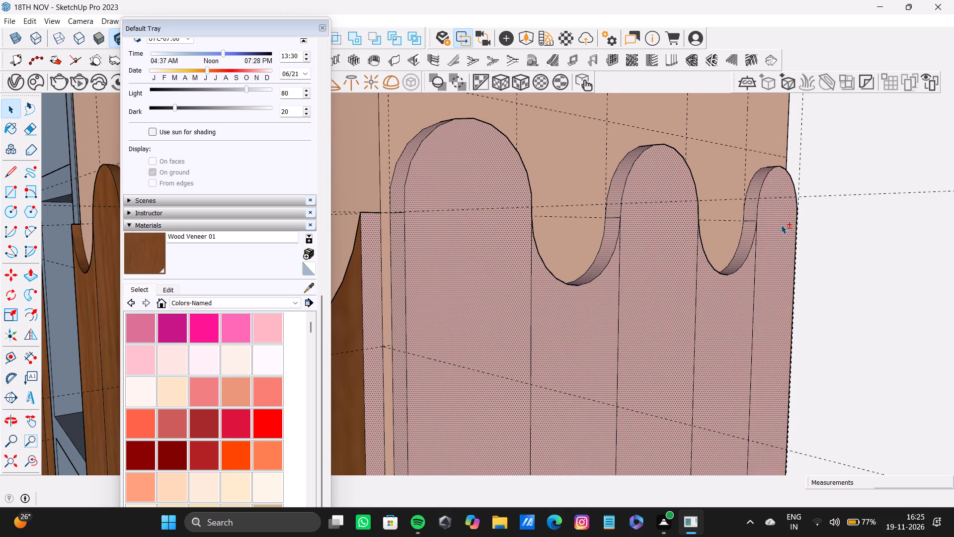
middle_click_drag(781, 220, 769, 406)
middle_click_drag(641, 338, 486, 406)
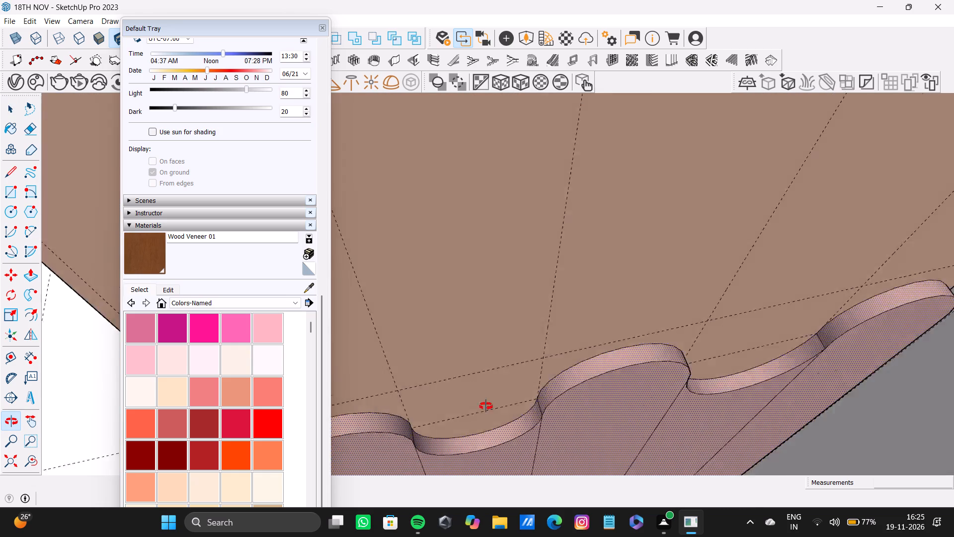
middle_click_drag(486, 406, 438, 222)
scroll(512, 260, "down", 7, "shift")
middle_click_drag(610, 285, 564, 226, "shift")
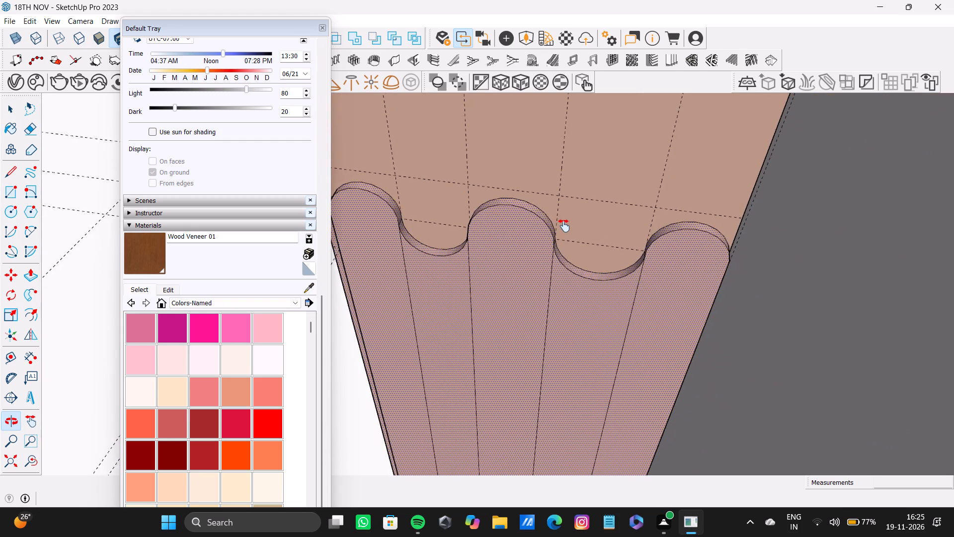
middle_click_drag(564, 226, 692, 206, "shift")
left_click(148, 252, "shift")
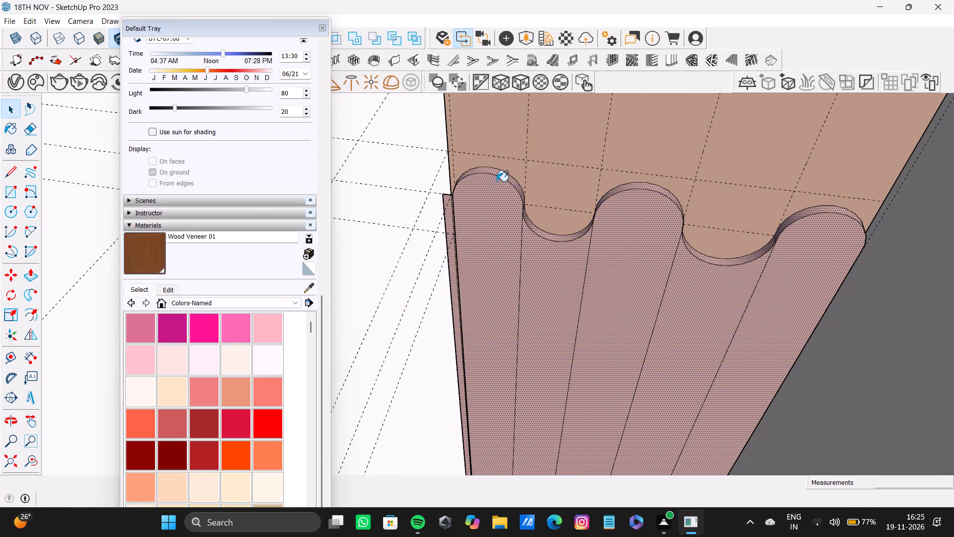
left_click(480, 214, "shift")
middle_click_drag(483, 228, 715, 220)
scroll(417, 260, "up", 2)
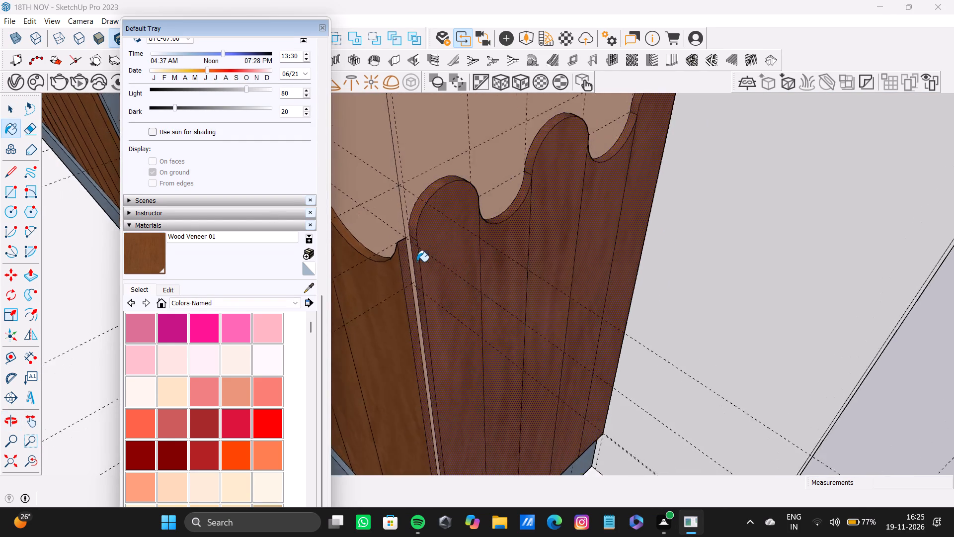
scroll(417, 262, "up", 2)
scroll(405, 257, "down", 3)
middle_click_drag(406, 257, 485, 97)
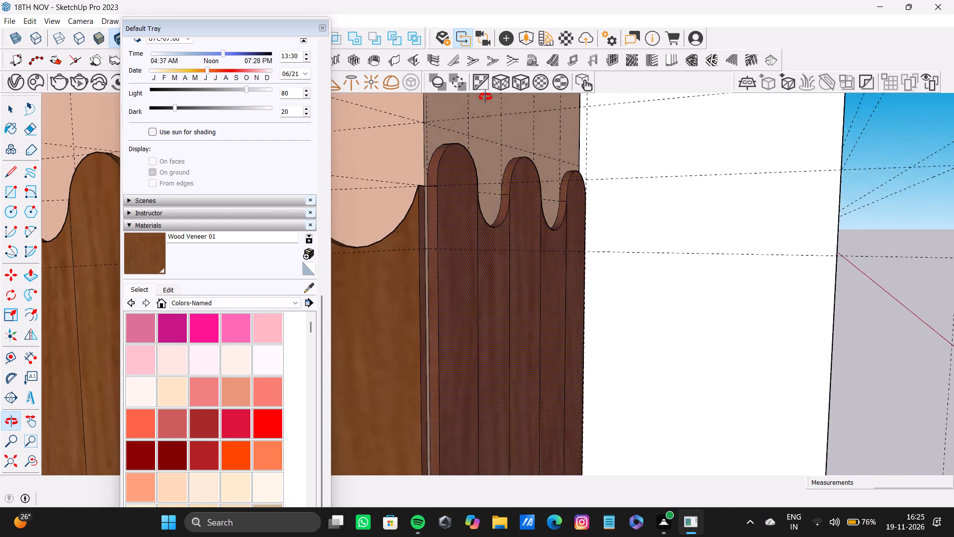
middle_click_drag(485, 97, 485, 99)
key("space")
left_click(326, 26)
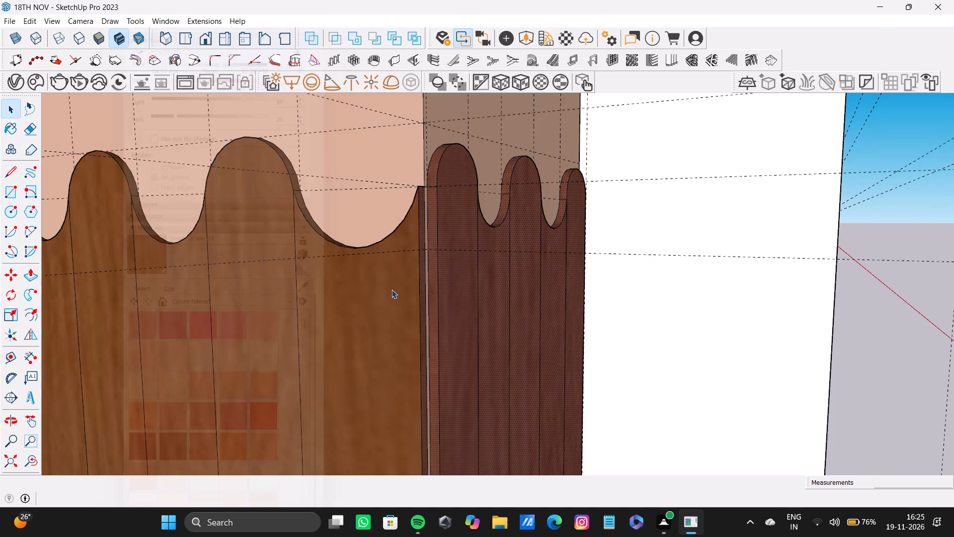
Examine the wardrobe corner where the veneered side strips meet the front strips.
scroll(393, 289, "down", 9)
middle_click_drag(396, 292, 391, 335)
scroll(391, 335, "down", 4)
middle_click_drag(390, 331, 402, 286, "shift")
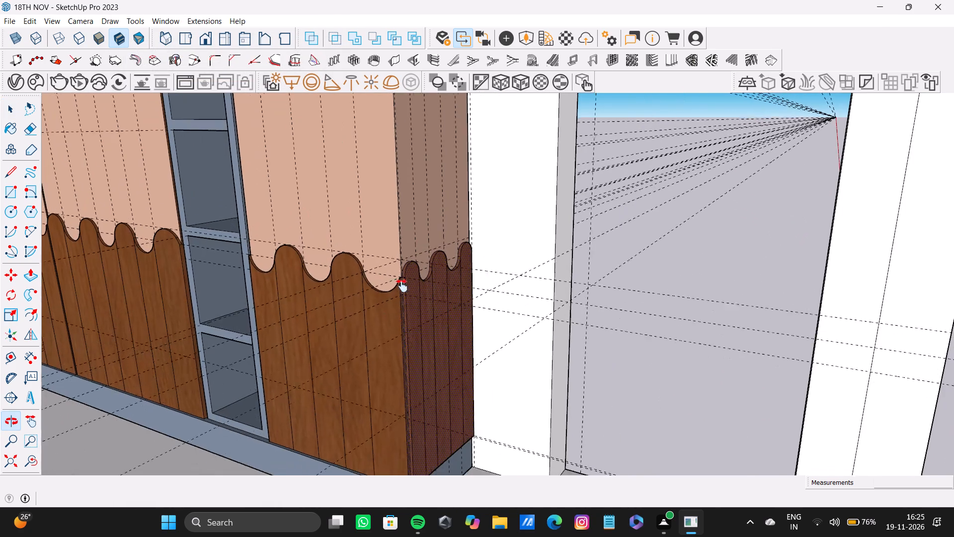
middle_click_drag(402, 286, 428, 292, "shift")
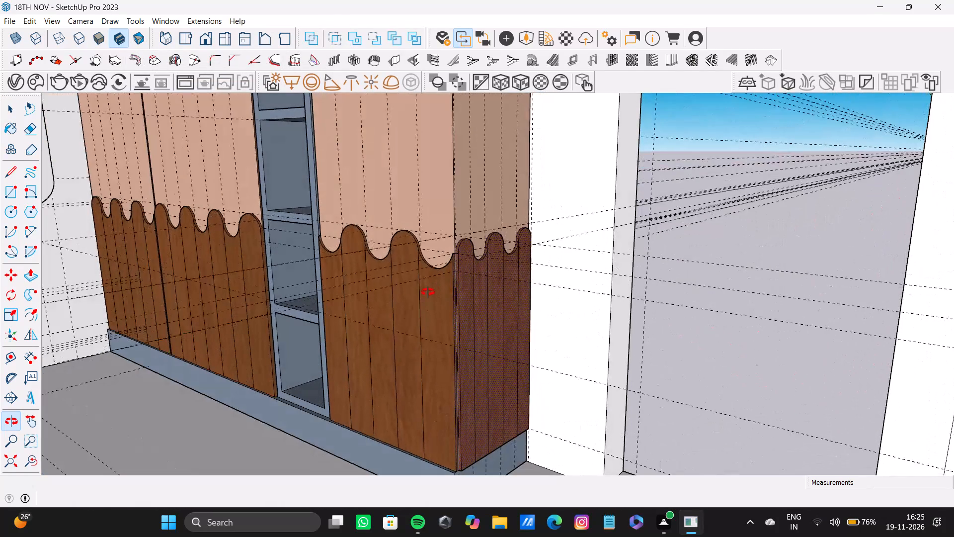
middle_click_drag(428, 292, 383, 292, "shift")
scroll(395, 278, "up", 2)
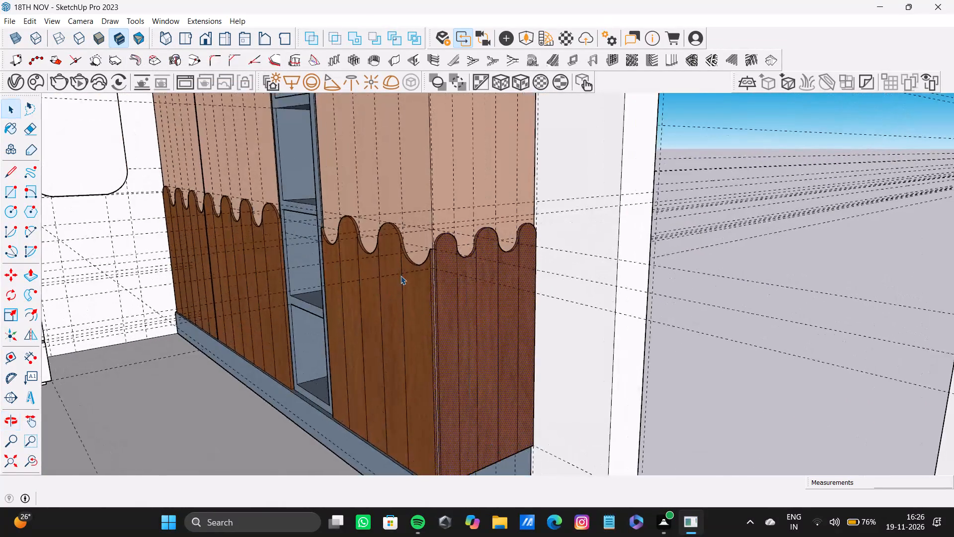
scroll(400, 275, "up", 17)
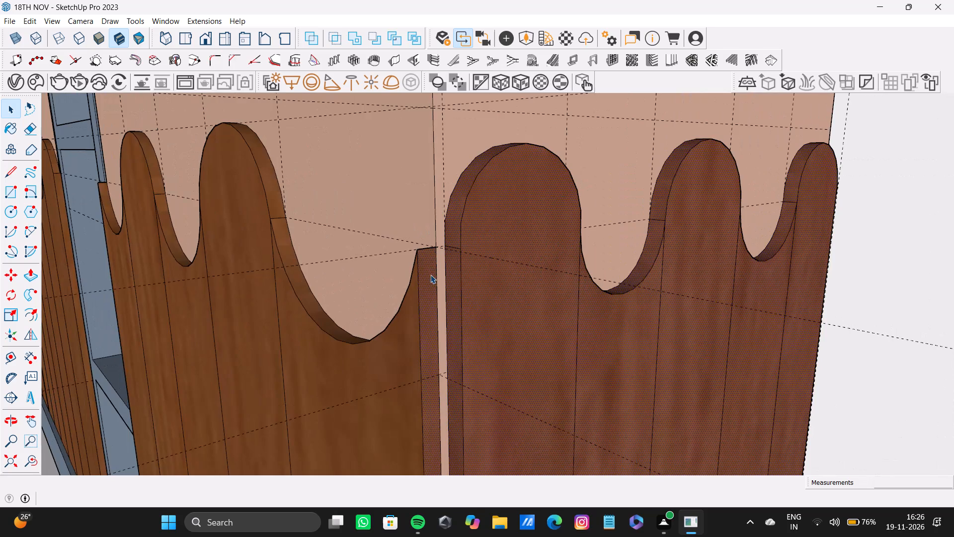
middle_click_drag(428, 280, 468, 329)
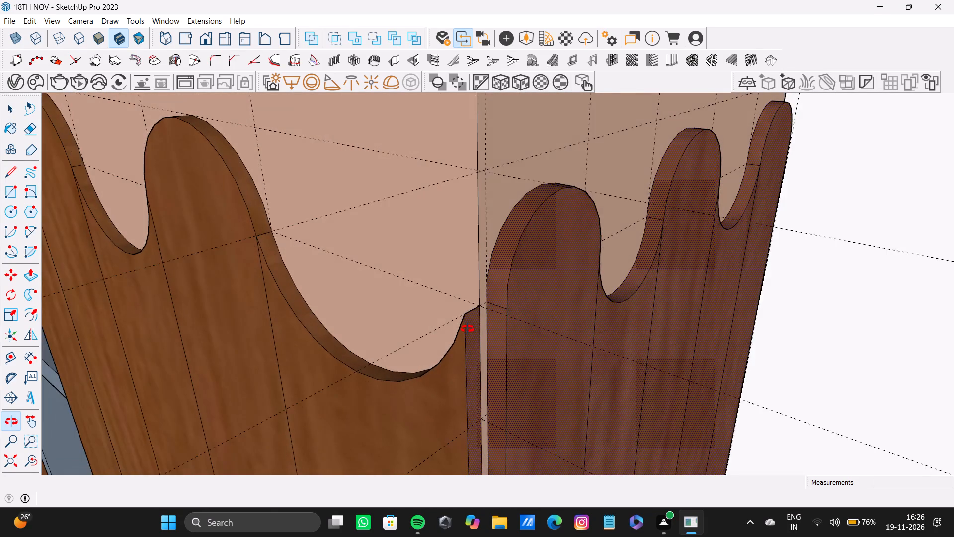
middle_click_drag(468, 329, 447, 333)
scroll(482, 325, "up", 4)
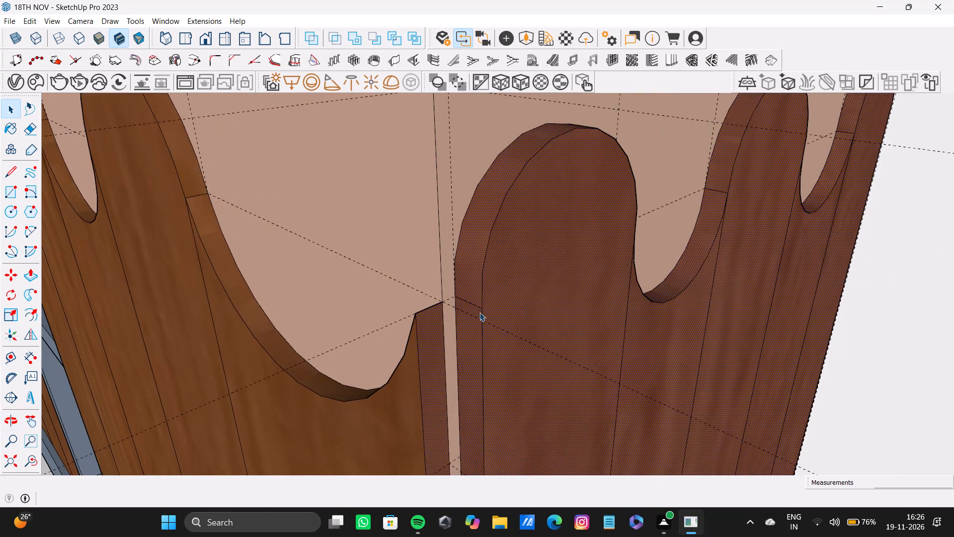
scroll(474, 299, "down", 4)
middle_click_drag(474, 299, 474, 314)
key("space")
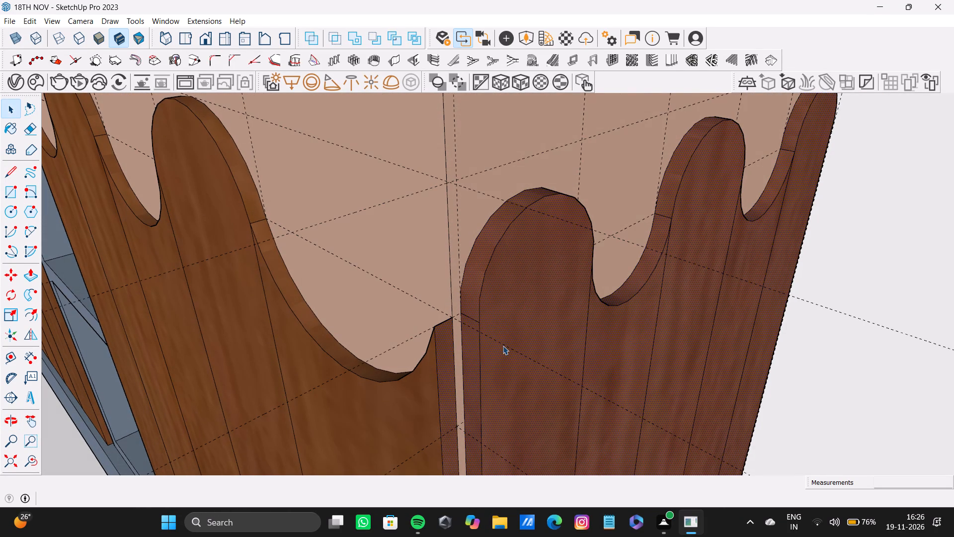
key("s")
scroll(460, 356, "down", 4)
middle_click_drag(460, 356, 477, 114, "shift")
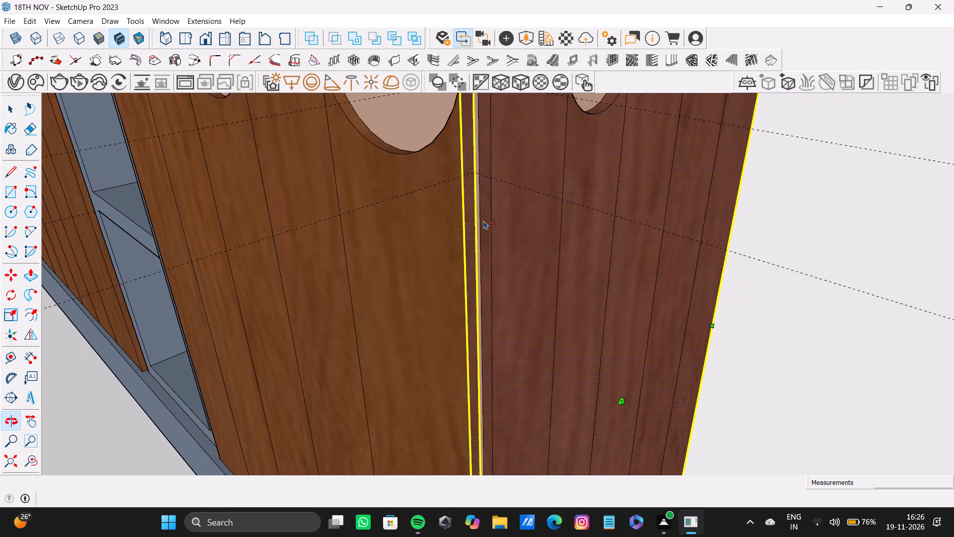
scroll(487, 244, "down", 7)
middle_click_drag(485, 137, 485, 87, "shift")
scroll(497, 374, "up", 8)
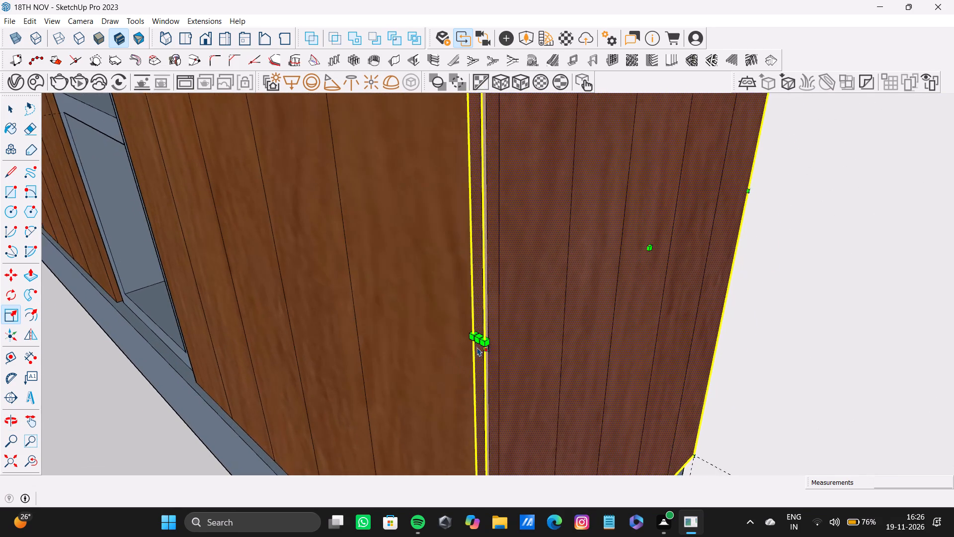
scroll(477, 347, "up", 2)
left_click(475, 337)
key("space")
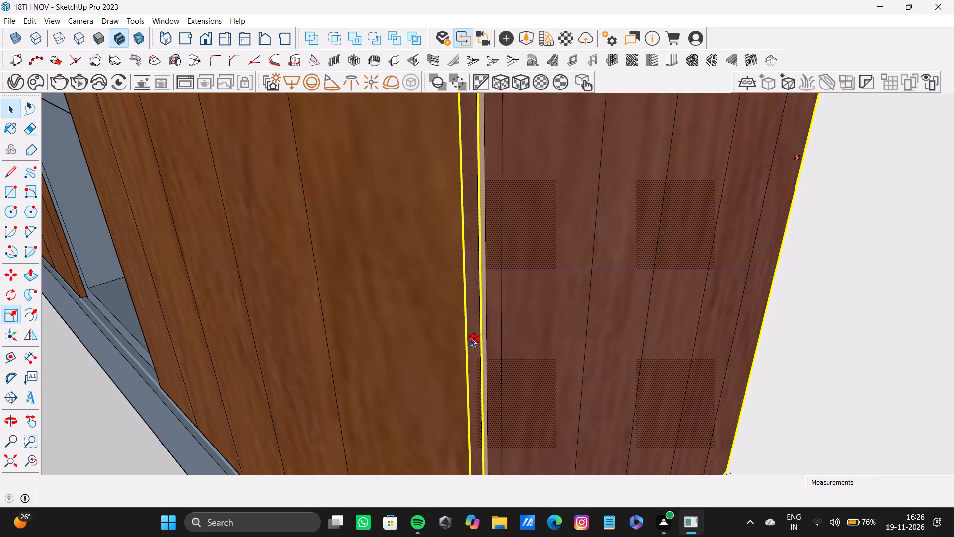
Select only the side face's scalloped strips and their curved edges, and scale them along the red axis to close the gap at the front corner.
scroll(464, 308, "down", 4)
middle_click_drag(483, 244, 488, 257)
double_click(502, 260)
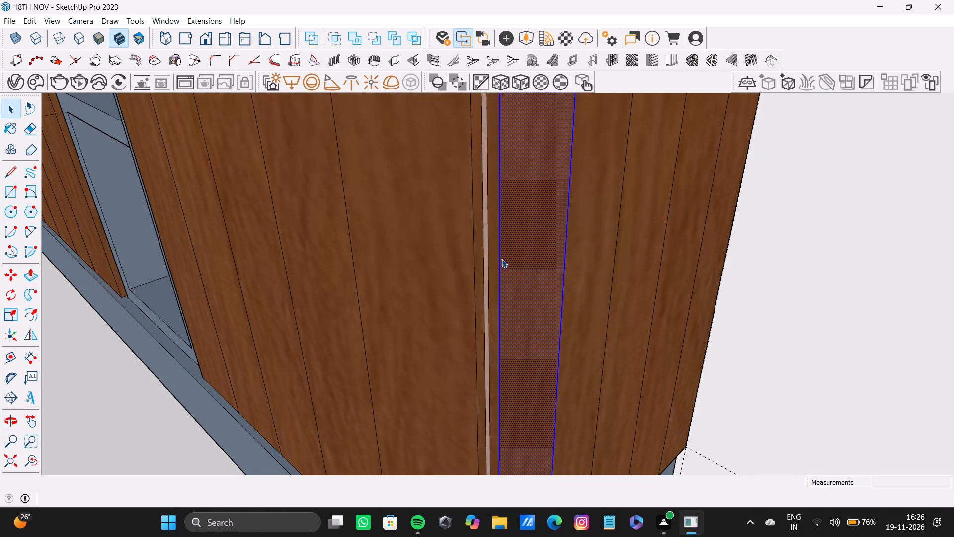
triple_click(502, 258)
double_click(499, 257)
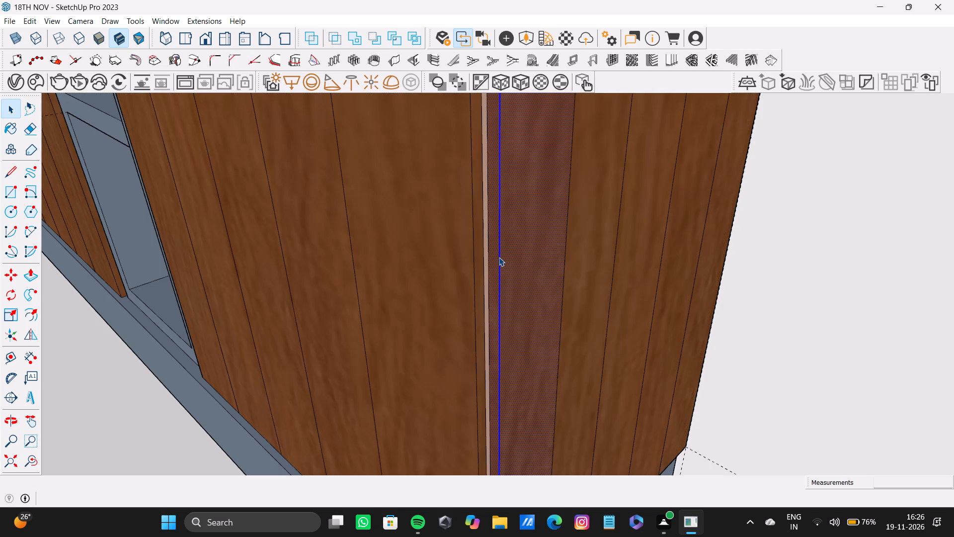
double_click(568, 249, "shift")
double_click(646, 241, "shift")
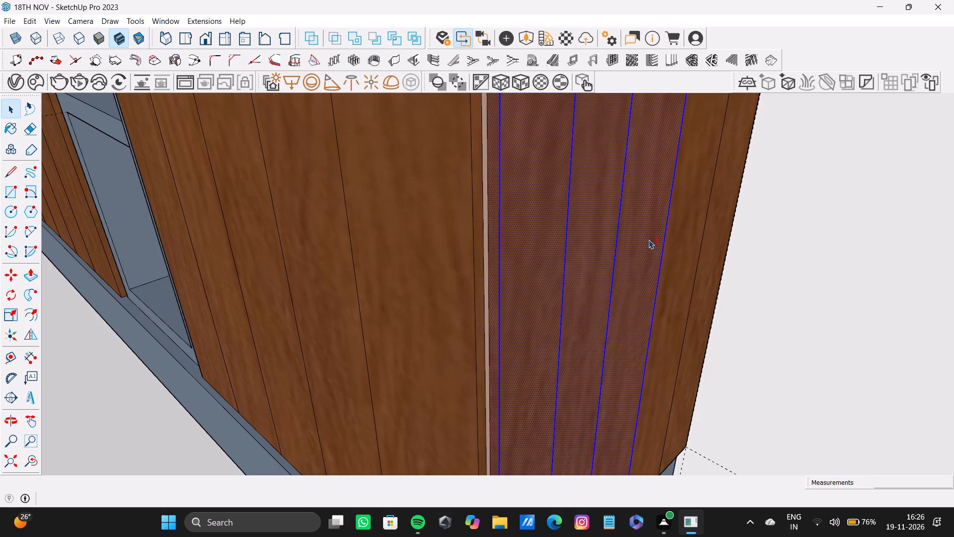
double_click(674, 237, "shift")
double_click(727, 230, "shift")
scroll(627, 247, "down", 5, "shift")
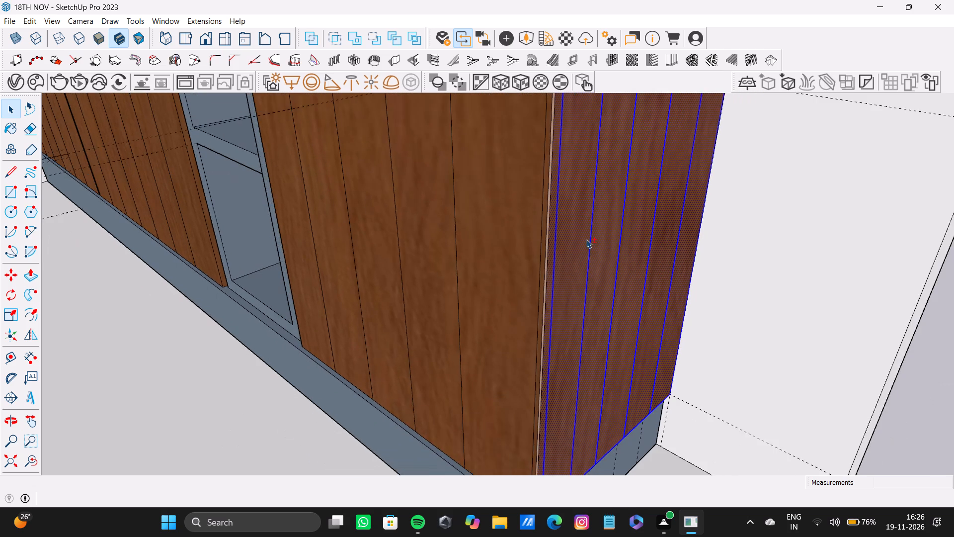
scroll(586, 239, "down", 1, "shift")
middle_click_drag(578, 240, 505, 396, "shift")
scroll(489, 246, "up", 10, "shift")
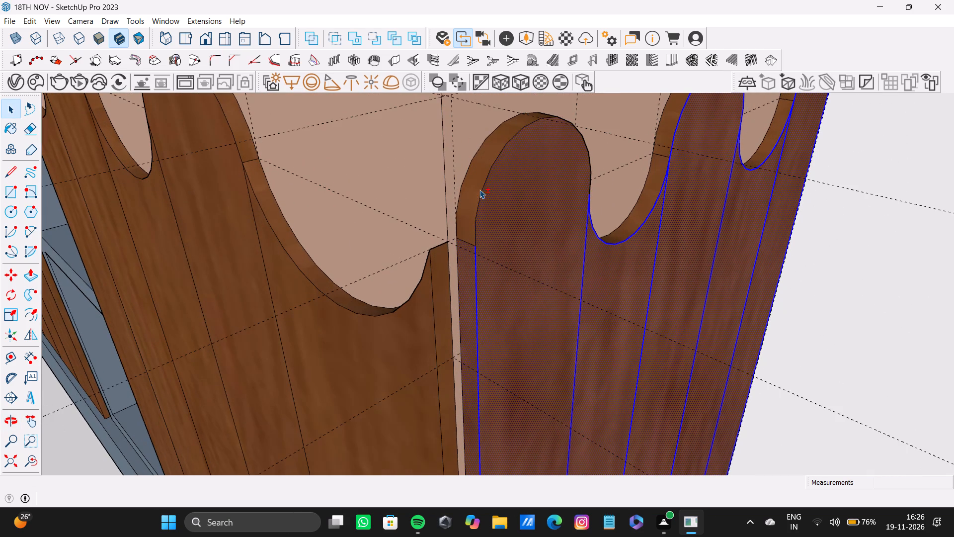
double_click(479, 188, "shift")
middle_click_drag(571, 159, 360, 297, "shift")
scroll(410, 275, "up", 6, "shift")
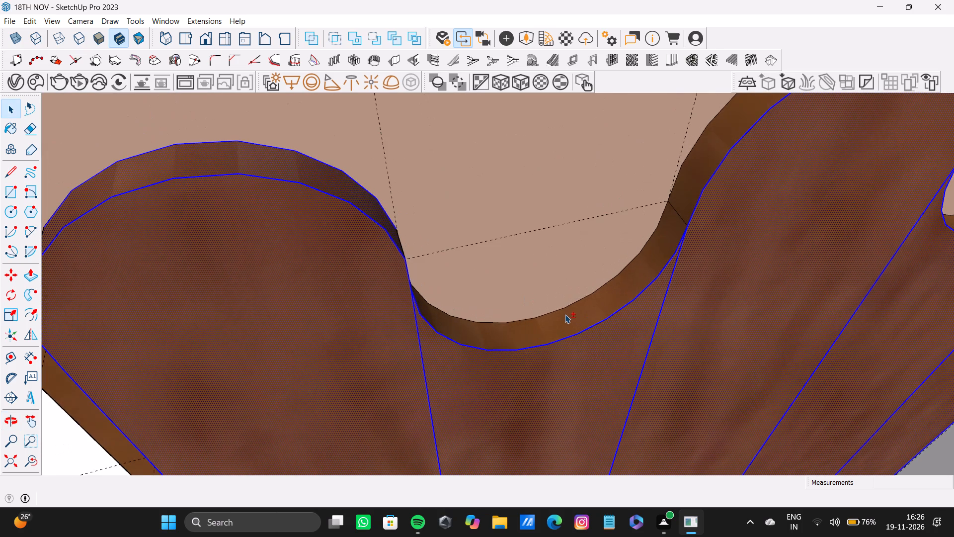
double_click(565, 314, "shift")
middle_click_drag(680, 227, 601, 300, "shift")
double_click(627, 218, "shift")
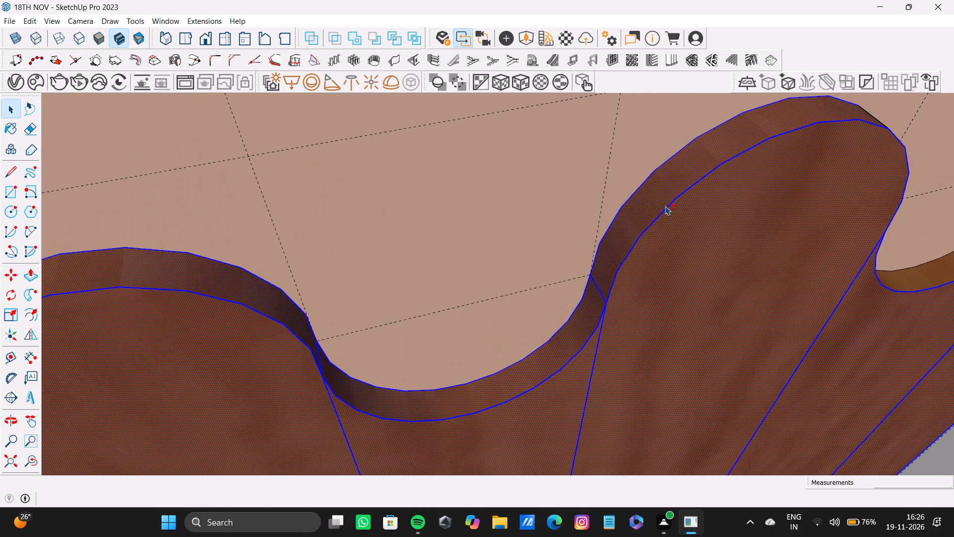
middle_click_drag(680, 198, 361, 257, "shift")
middle_click_drag(541, 245, 427, 270)
scroll(604, 319, "up", 3, "shift")
double_click(666, 373, "shift")
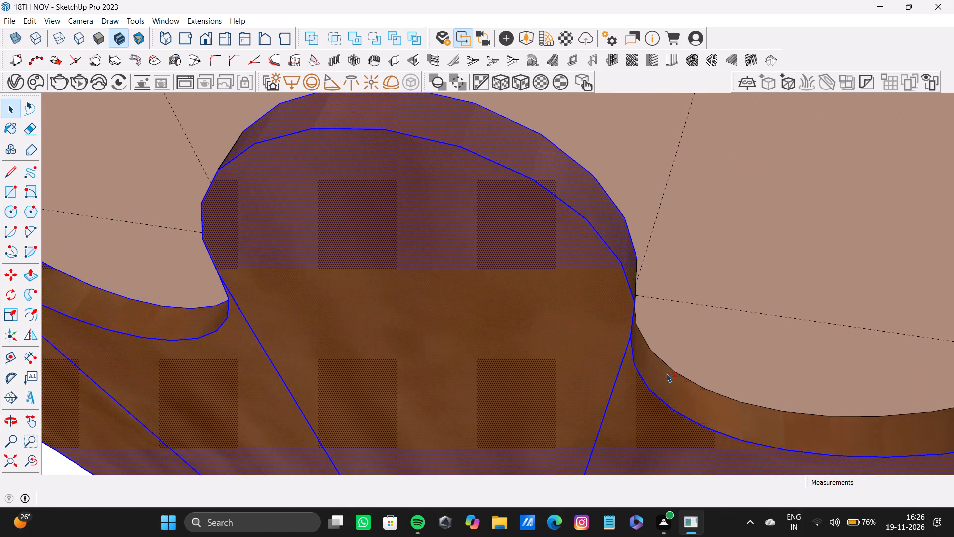
middle_click_drag(665, 363, 824, 364)
scroll(704, 242, "down", 4)
middle_click_drag(699, 237, 480, 265, "shift")
scroll(613, 158, "up", 3, "shift")
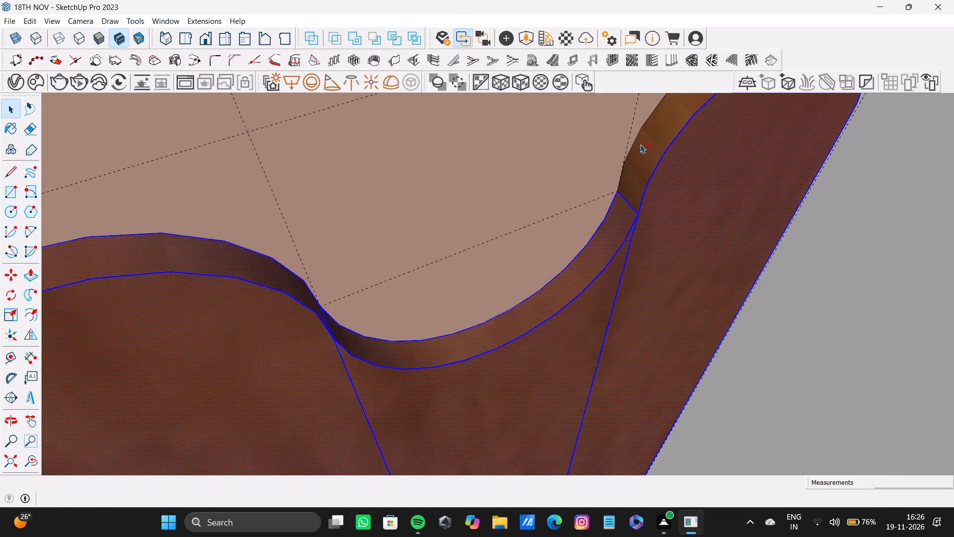
middle_click_drag(639, 147, 565, 251, "shift")
double_click(607, 208, "shift")
middle_click_drag(708, 188, 503, 190)
scroll(679, 257, "down", 3, "shift")
middle_click_drag(698, 274, 553, 219, "shift")
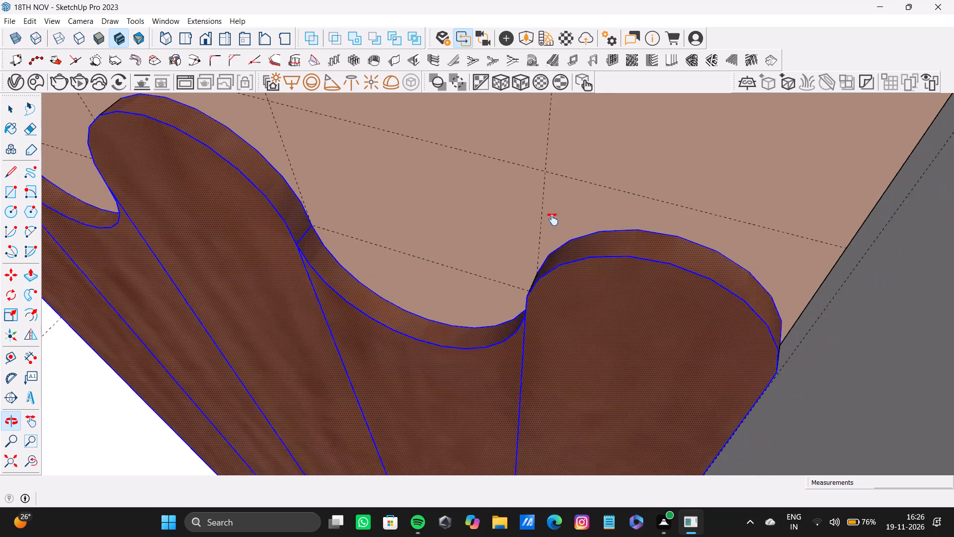
middle_click_drag(553, 219, 781, 192, "shift")
scroll(526, 229, "down", 10)
middle_click_drag(516, 238, 743, 231)
scroll(558, 302, "down", 4)
middle_click_drag(532, 323, 683, 97, "shift")
middle_click_drag(494, 163, 556, 99)
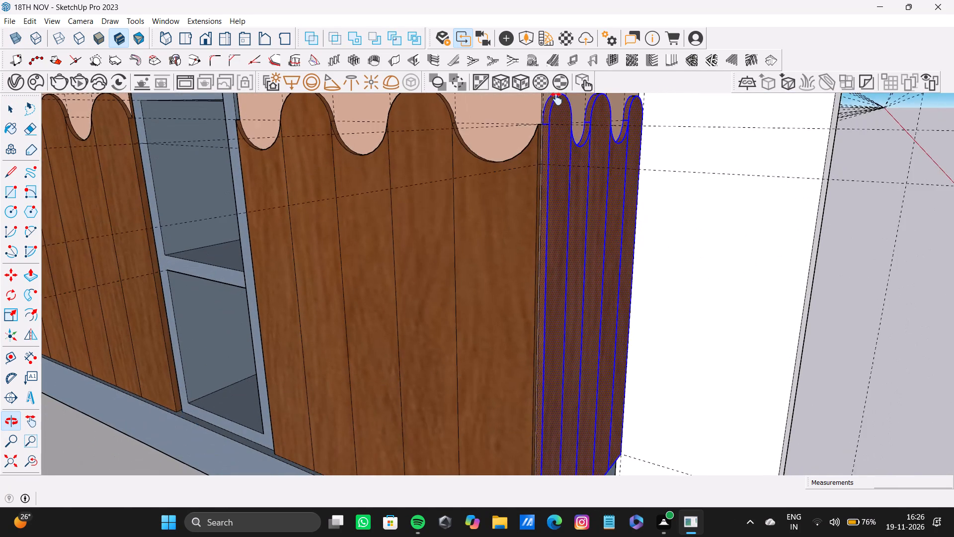
middle_click_drag(556, 99, 556, 106)
key("s")
scroll(542, 346, "up", 2)
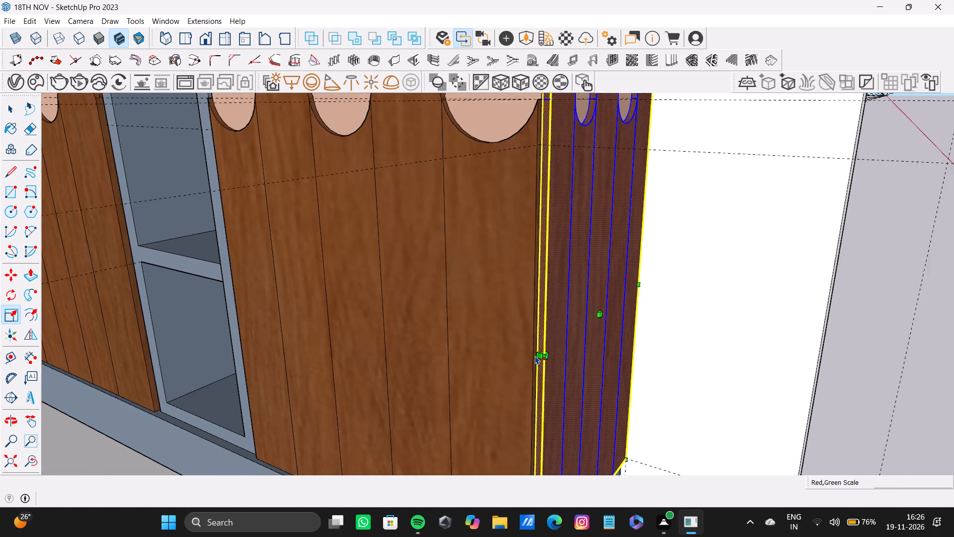
scroll(535, 356, "up", 9)
left_click_drag(552, 347, 552, 347)
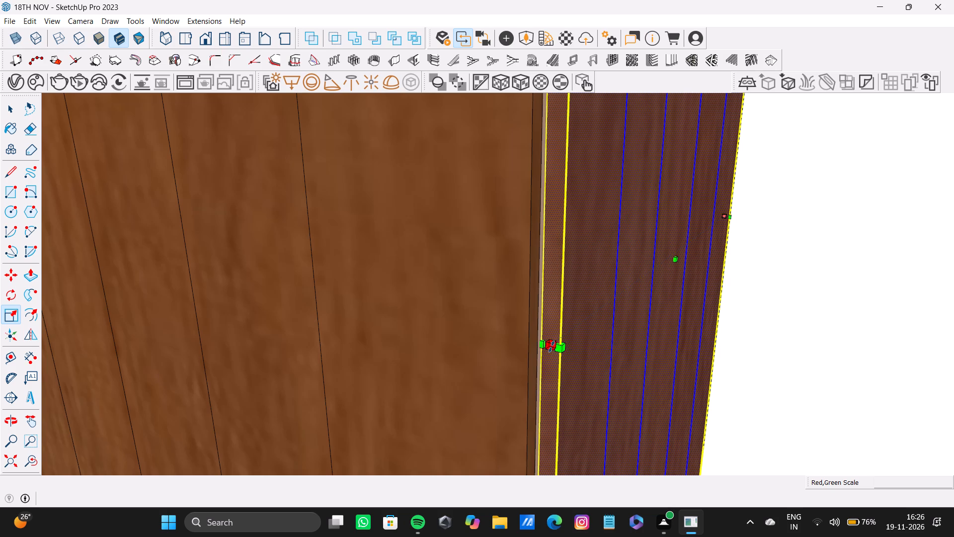
left_click_drag(552, 347, 541, 352)
scroll(526, 199, "down", 5)
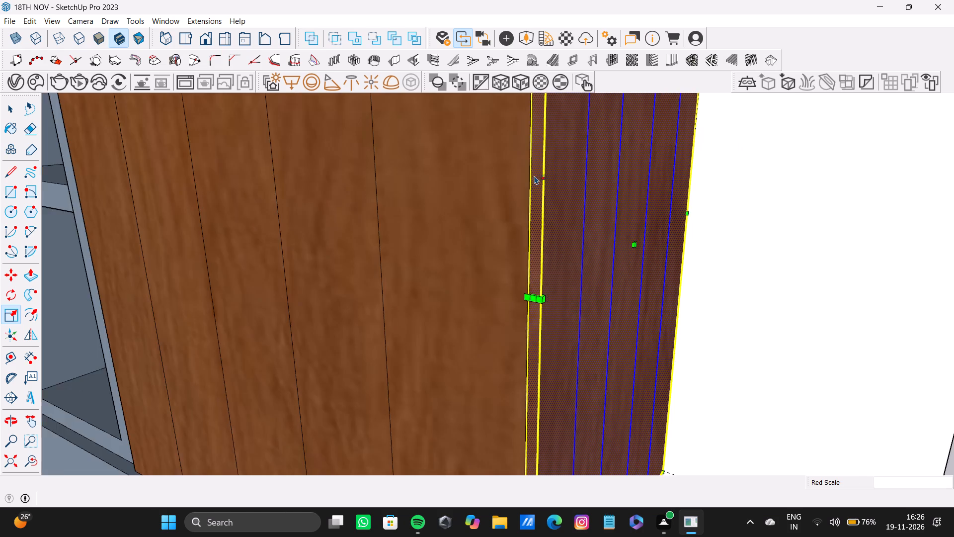
middle_click_drag(544, 137, 547, 393, "shift")
scroll(526, 216, "down", 3)
middle_click_drag(541, 191, 541, 365, "shift")
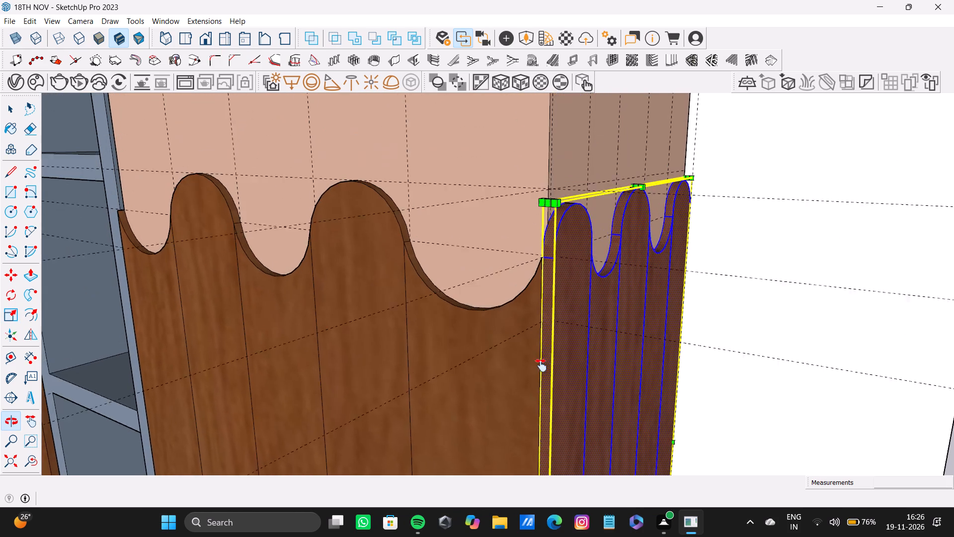
middle_click_drag(541, 365, 585, 371, "shift")
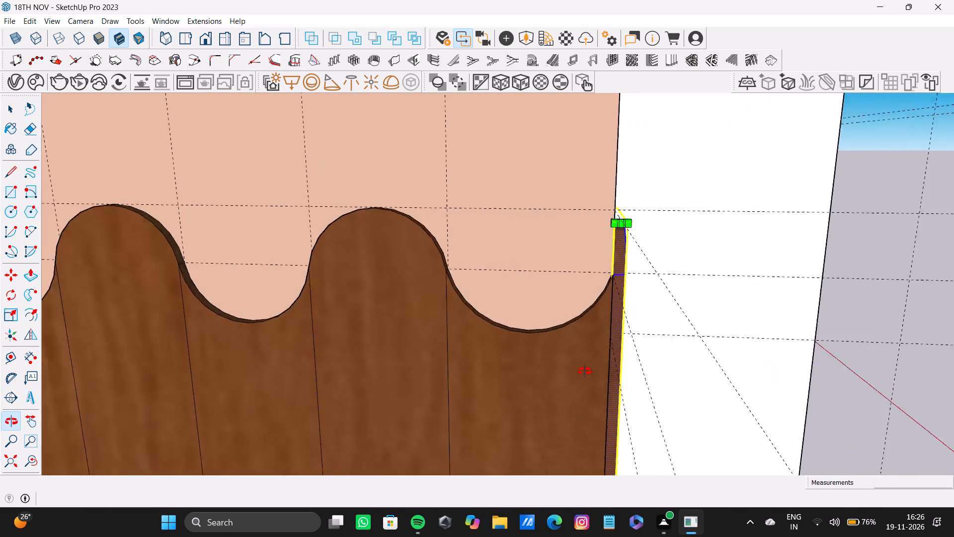
middle_click_drag(585, 371, 409, 403, "shift")
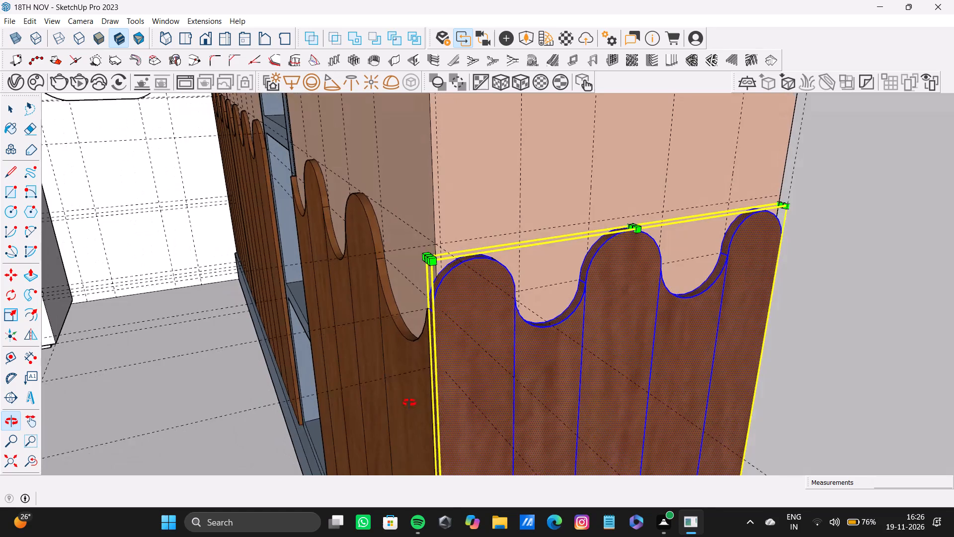
middle_click_drag(409, 403, 409, 397, "shift")
key("space")
left_click(187, 330)
Examine the wardrobe's veneered front and side corner, the full wardrobe and the room around it.
scroll(186, 325, "down", 6)
middle_click_drag(191, 322, 434, 301)
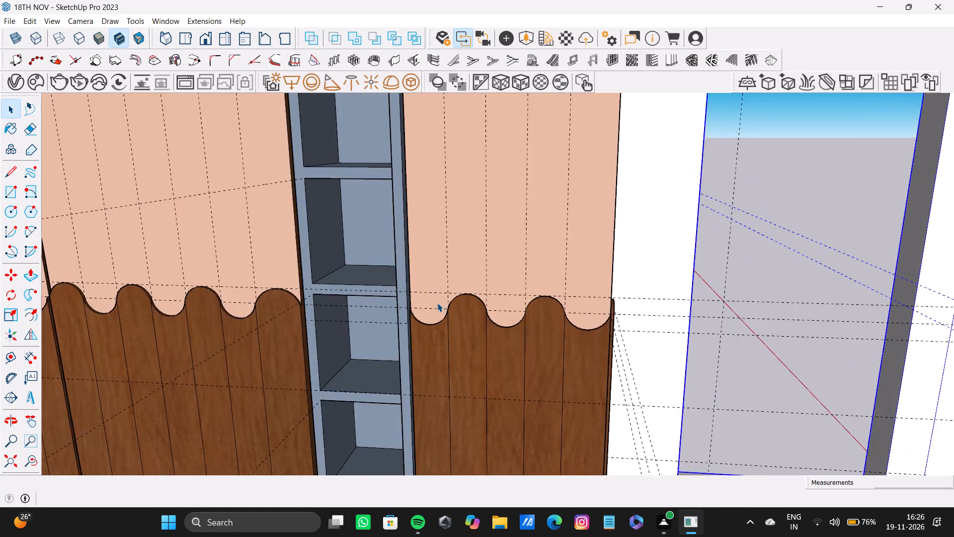
scroll(437, 303, "down", 5)
scroll(437, 303, "up", 1, "shift")
middle_click_drag(437, 303, 280, 302, "shift")
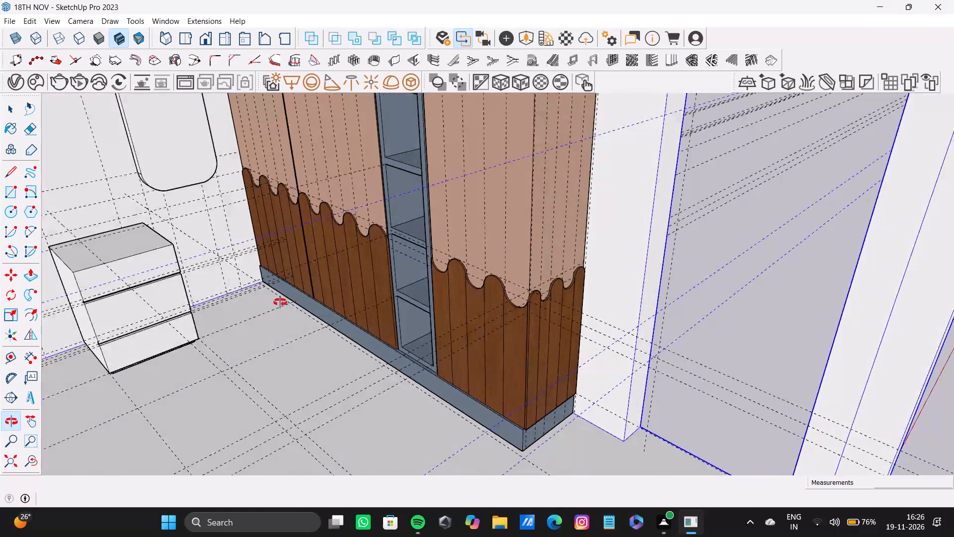
middle_click_drag(280, 302, 279, 298, "shift")
middle_click_drag(296, 288, 388, 367)
scroll(391, 358, "down", 4)
middle_click_drag(392, 354, 417, 327, "shift")
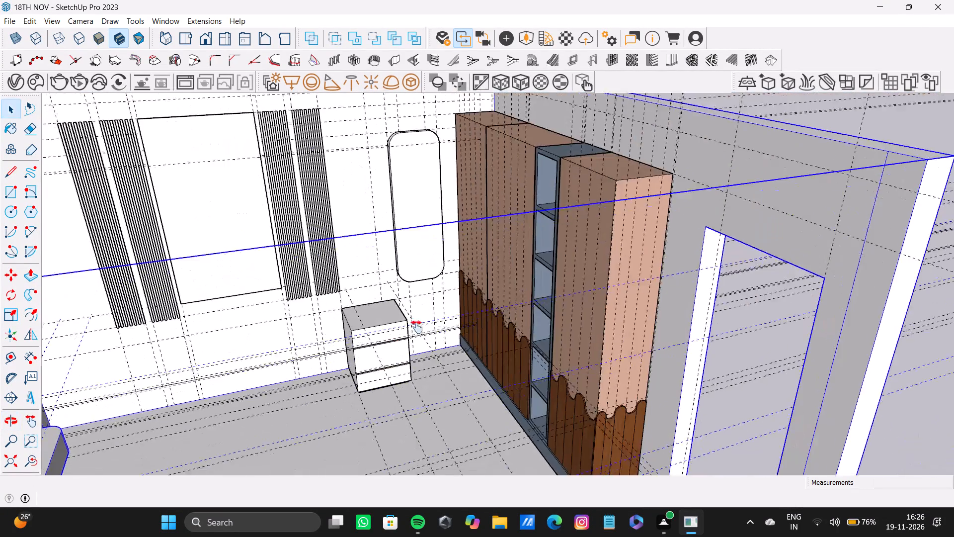
middle_click_drag(417, 327, 406, 409, "shift")
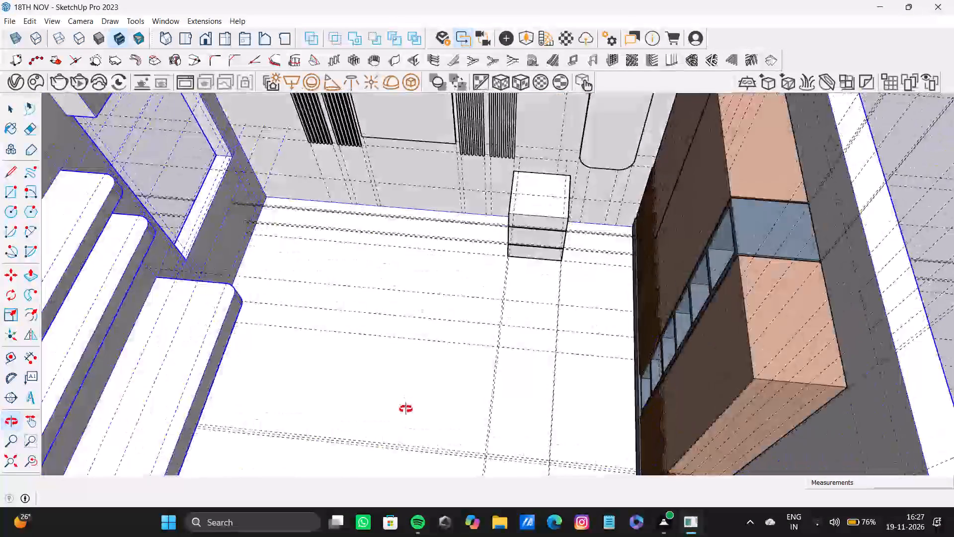
middle_click_drag(406, 409, 406, 410, "shift")
Start a multiple selection with the top and exposed long faces of the first four slats in the group farthest from the wall panel.
scroll(402, 262, "down", 4)
middle_click_drag(408, 236, 472, 420, "shift")
scroll(428, 360, "up", 13)
key("space")
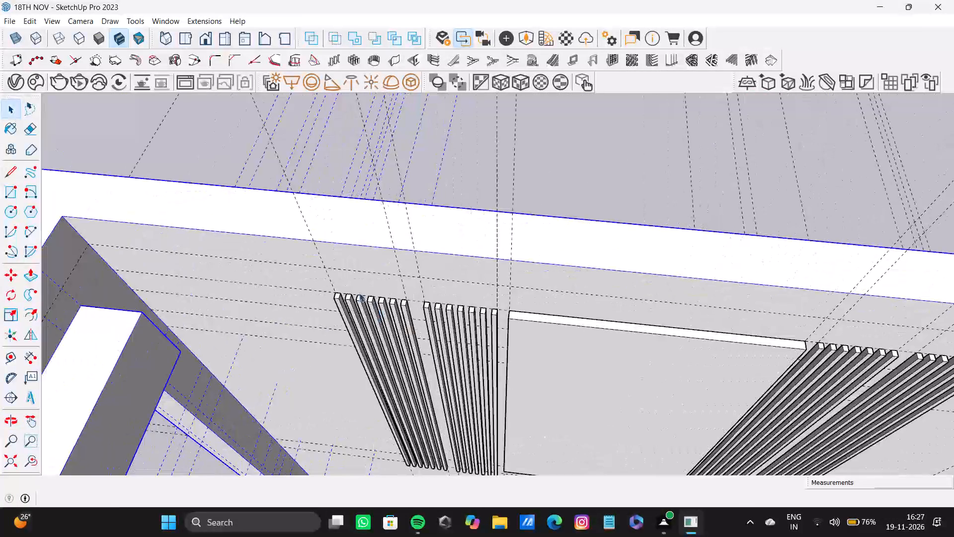
scroll(359, 293, "up", 4)
left_click(533, 107)
scroll(318, 306, "up", 10)
double_click(318, 287, "shift")
double_click(335, 312, "shift")
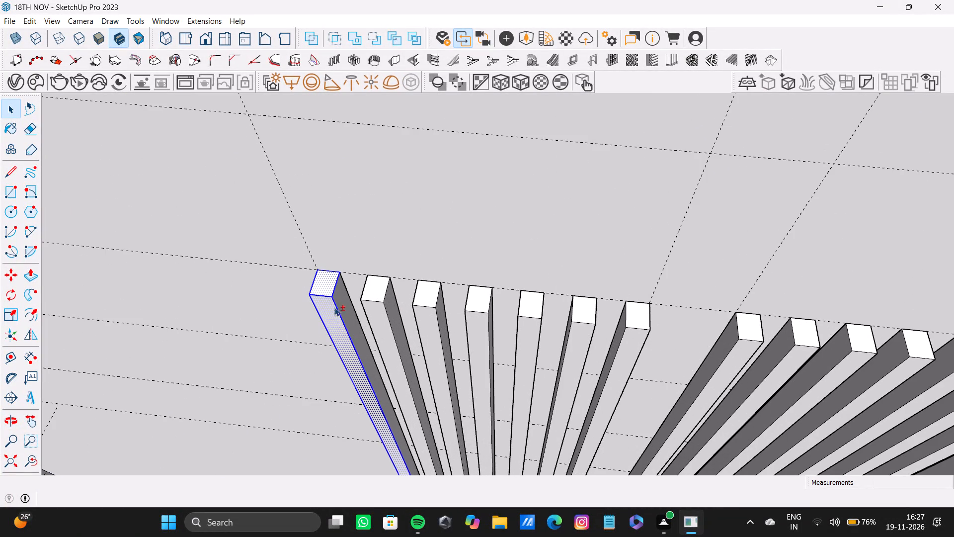
double_click(342, 289, "shift")
double_click(373, 291, "shift")
double_click(377, 322, "shift")
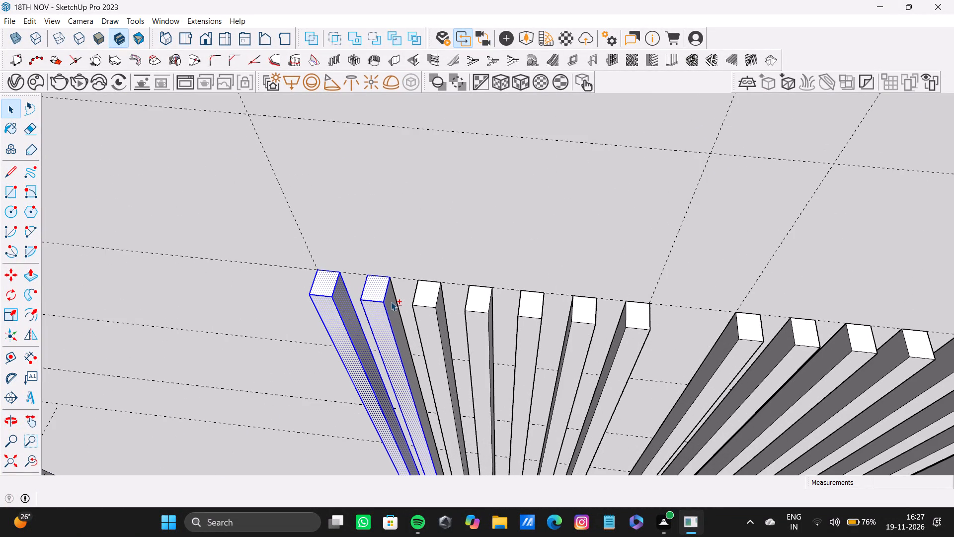
double_click(391, 302, "shift")
double_click(429, 296, "shift")
double_click(429, 319, "shift")
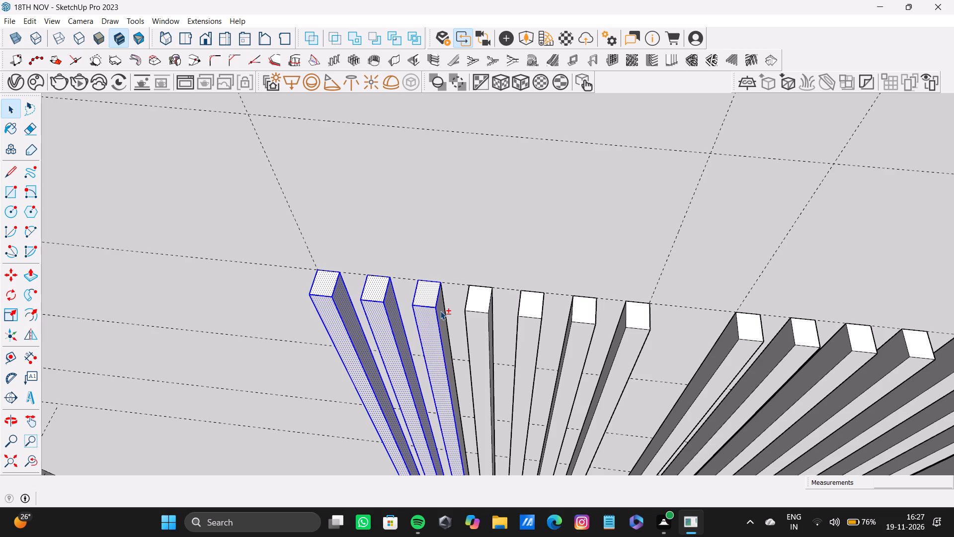
double_click(441, 311, "shift")
double_click(472, 304, "shift")
double_click(474, 330, "shift")
Add the fourth slat's remaining visible side and the last three slats' top, front and near side faces to the selection.
middle_click_drag(477, 331, 292, 300, "shift")
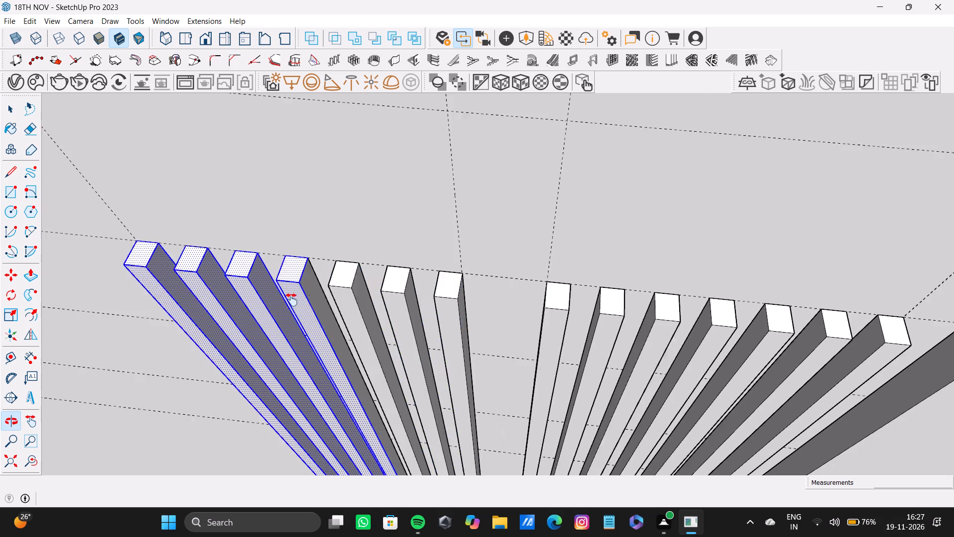
middle_click_drag(292, 300, 290, 298, "shift")
scroll(292, 295, "up", 5, "shift")
double_click(304, 262, "shift")
double_click(350, 265, "shift")
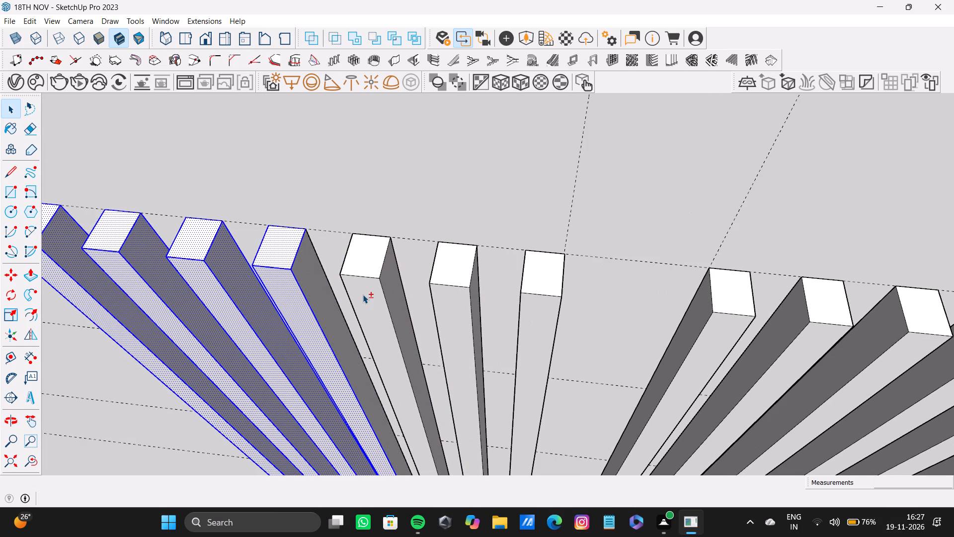
double_click(363, 294, "shift")
double_click(307, 269, "shift")
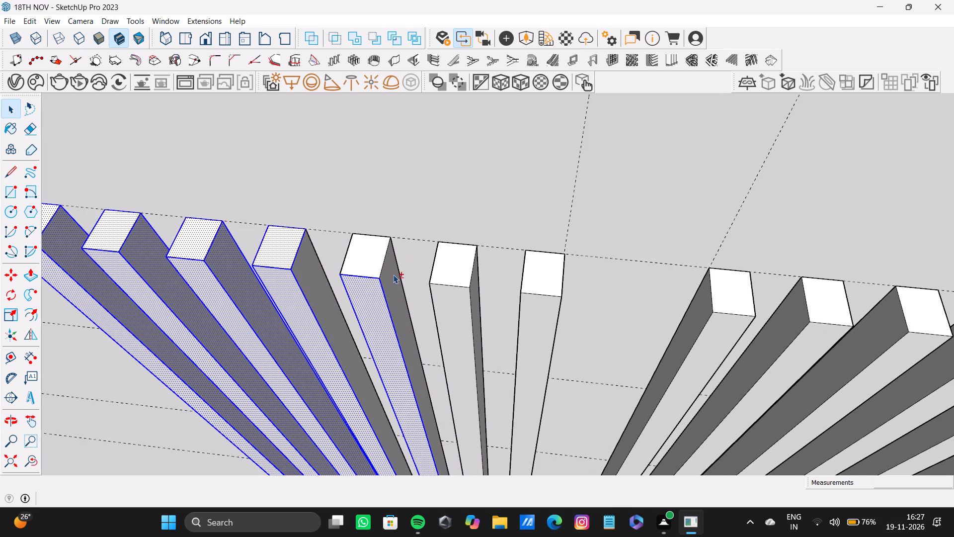
double_click(392, 274, "shift")
double_click(362, 261, "shift")
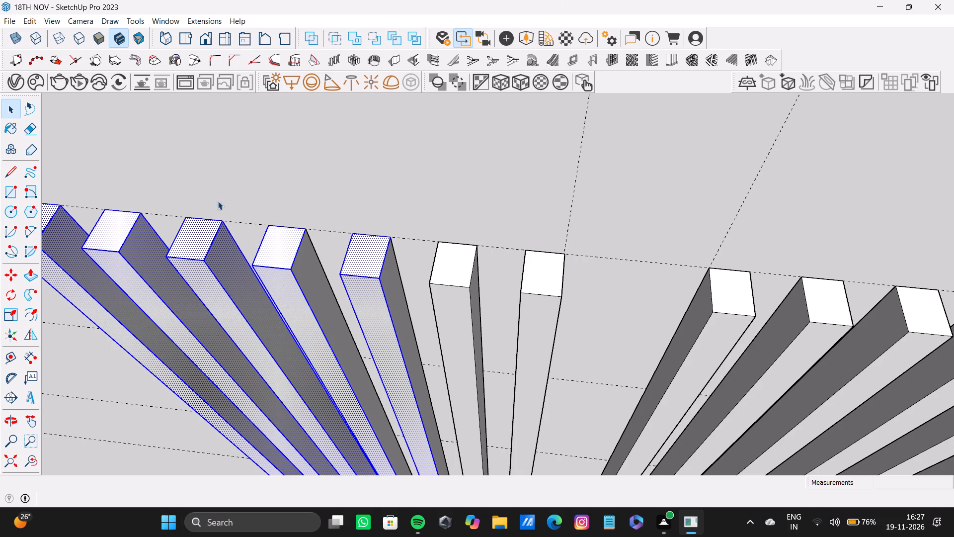
double_click(307, 276, "shift")
double_click(389, 280, "shift")
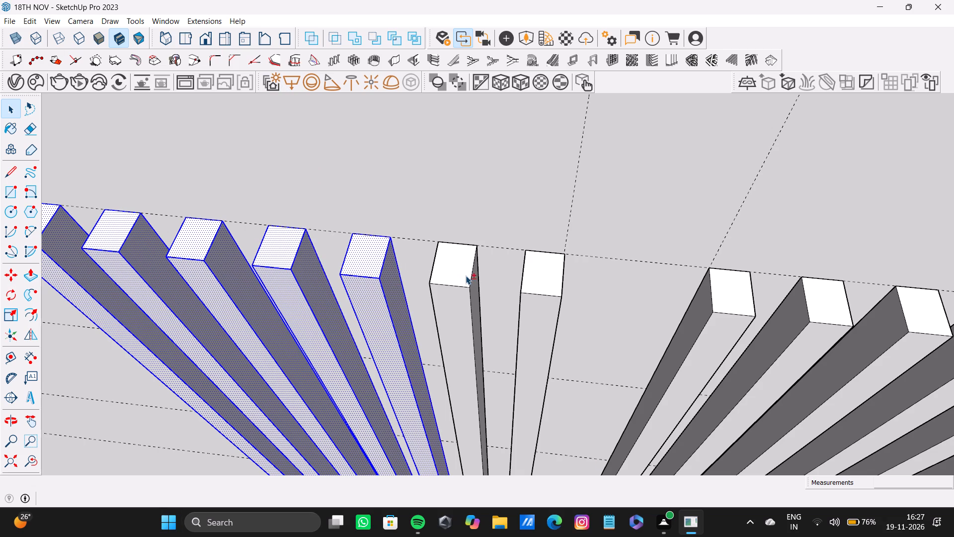
left_click(457, 271, "shift")
left_click_drag(456, 271, 456, 288, "shift")
left_click(456, 316, "shift")
middle_click_drag(457, 314, 293, 282, "shift")
scroll(312, 277, "up", 4, "shift")
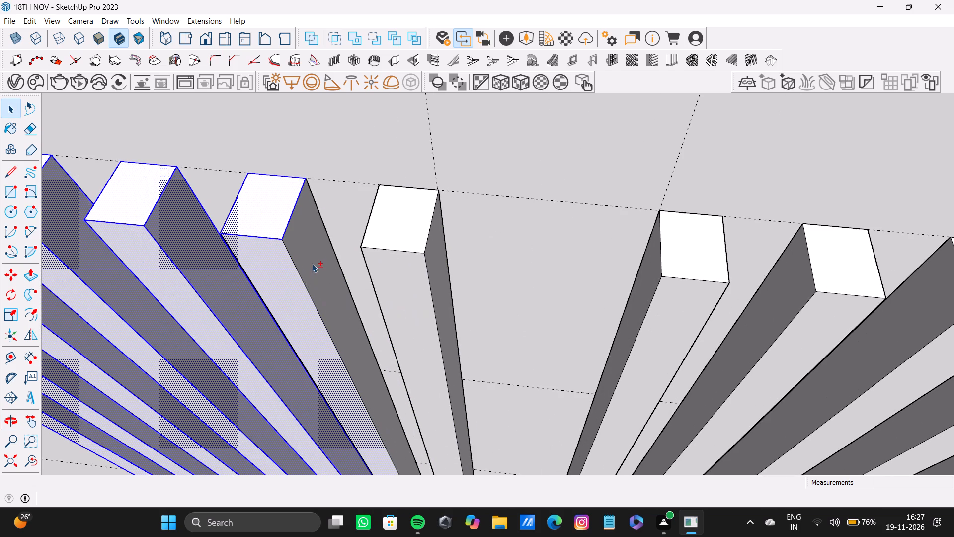
double_click(313, 260, "shift")
double_click(414, 220, "shift")
double_click(409, 274, "shift")
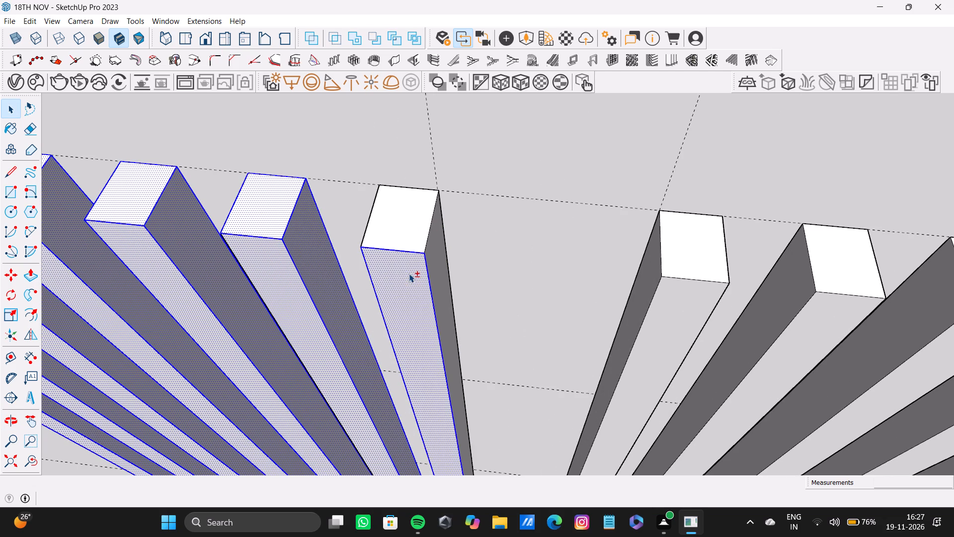
double_click(400, 224, "shift")
double_click(431, 258, "shift")
Add the opposite side faces of all seven slats in the outermost group to the selection.
middle_click_drag(296, 290, 478, 287)
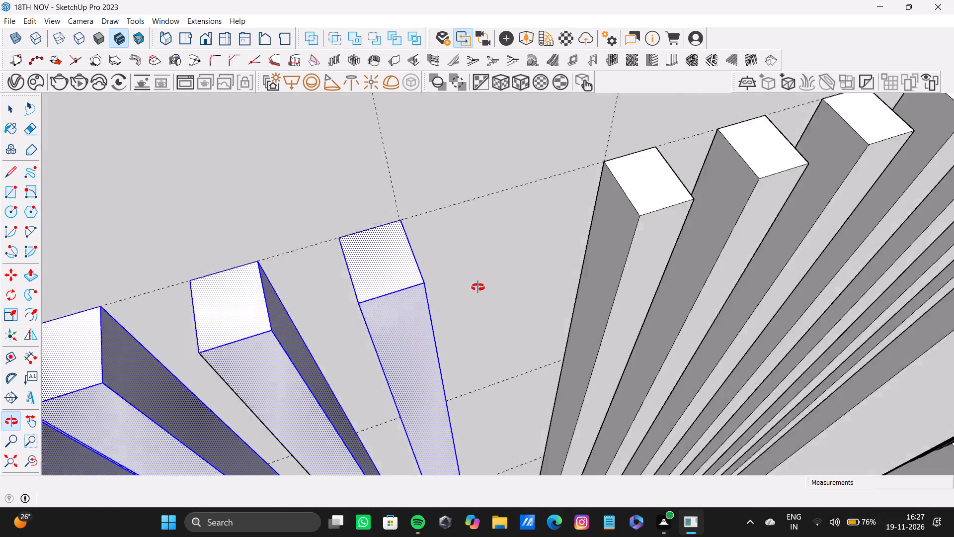
middle_click_drag(478, 287, 486, 284)
scroll(363, 330, "up", 4, "shift")
double_click(362, 332, "shift")
scroll(362, 330, "down", 6, "shift")
middle_click_drag(361, 330, 562, 162, "shift")
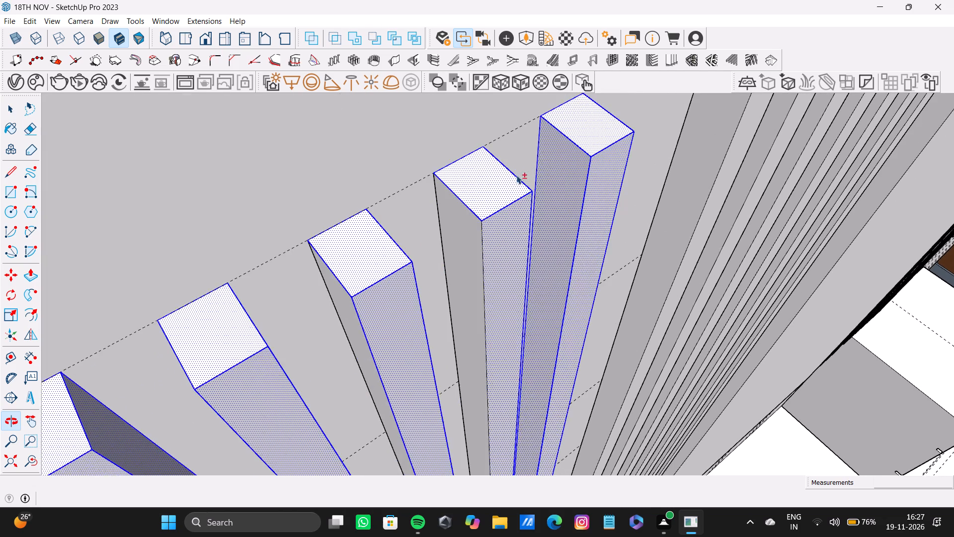
scroll(442, 243, "up", 4, "shift")
double_click(468, 224, "shift")
scroll(468, 225, "down", 9, "shift")
middle_click_drag(466, 223, 539, 66, "shift")
scroll(486, 126, "up", 4, "shift")
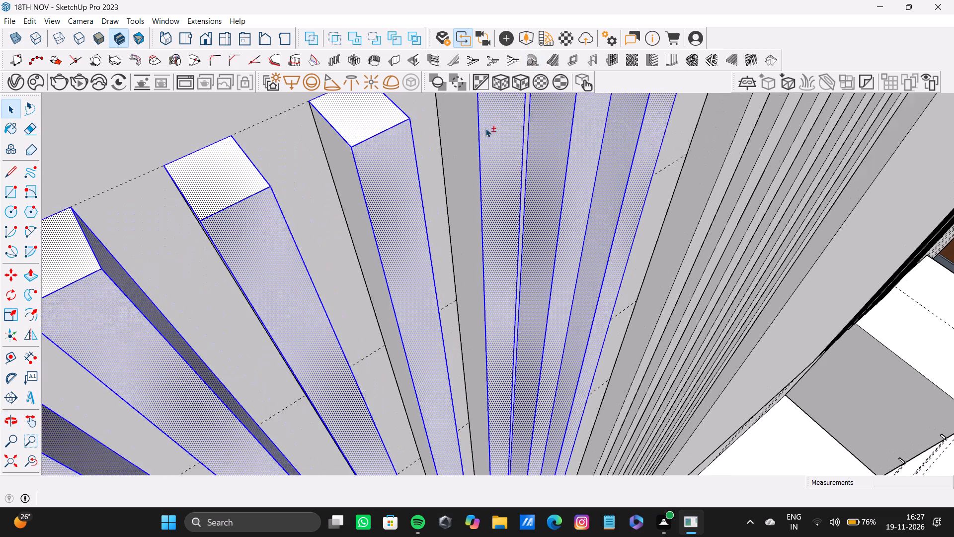
double_click(467, 144, "shift")
double_click(347, 209, "shift")
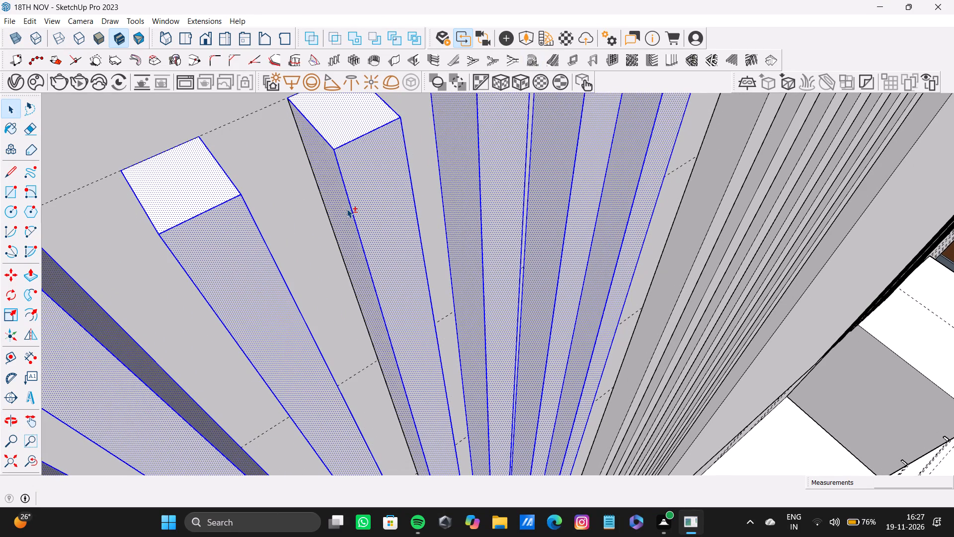
middle_click_drag(347, 206, 577, 134, "shift")
double_click(439, 170, "shift")
middle_click_drag(439, 170, 617, 84, "shift")
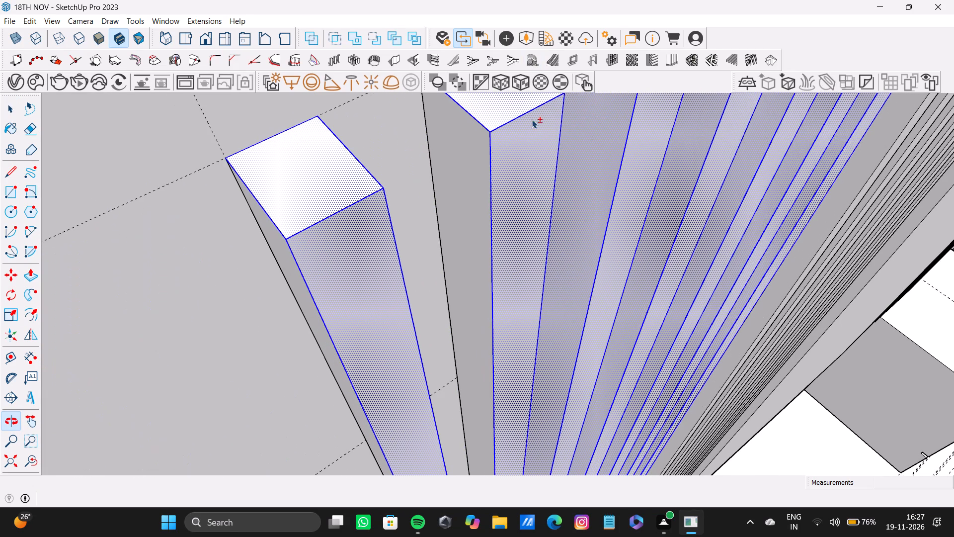
double_click(471, 158, "shift")
double_click(284, 249, "shift")
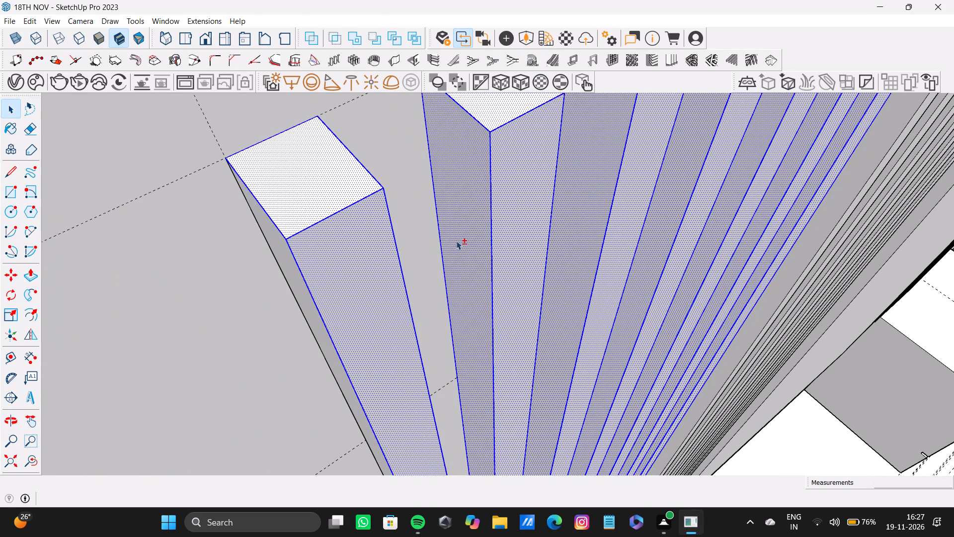
middle_click_drag(457, 241, 563, 76, "shift")
double_click(453, 120, "shift")
Add the bottom end faces of the seven slats in the outermost group to the selection.
scroll(473, 148, "down", 8, "shift")
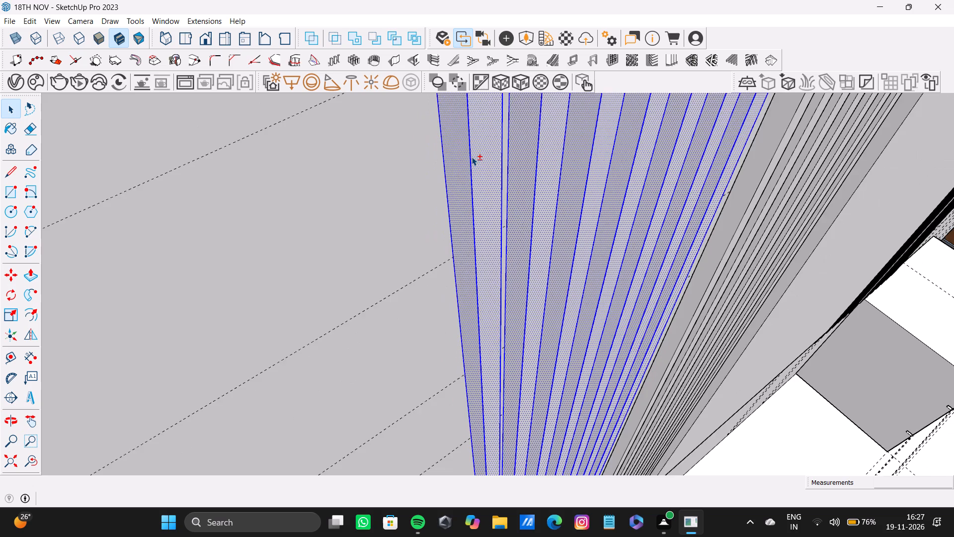
scroll(472, 157, "down", 4, "shift")
middle_click_drag(476, 164, 402, 0, "shift")
scroll(393, 0, "up", 1, "shift")
scroll(470, 201, "down", 4, "shift")
middle_click_drag(477, 278, 448, 61, "shift")
middle_click_drag(513, 273, 473, 124, "shift")
scroll(524, 302, "up", 8, "shift")
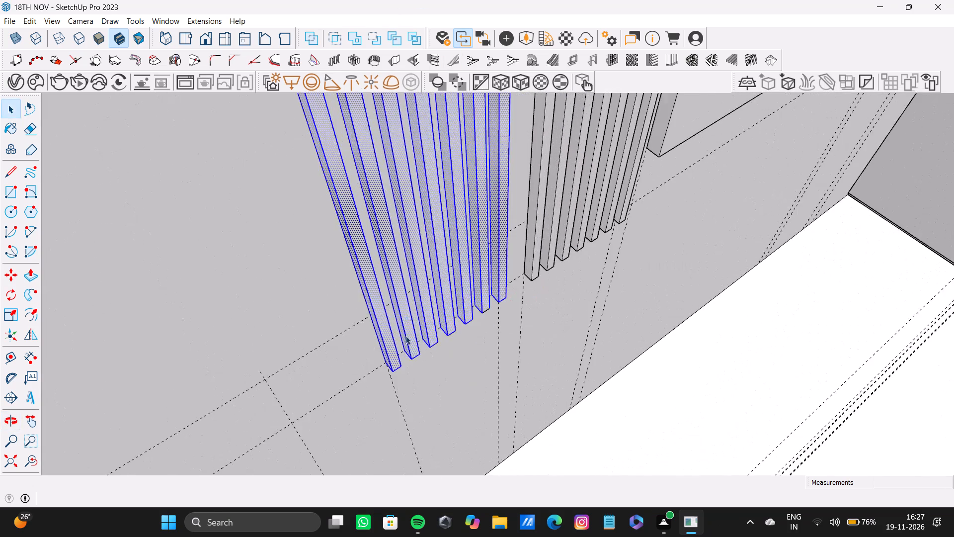
scroll(405, 336, "up", 12, "shift")
middle_click_drag(440, 334, 401, 92)
scroll(397, 259, "up", 3)
middle_click_drag(393, 245, 393, 212)
left_click(229, 221, "shift")
left_click(229, 215, "shift")
double_click(323, 231, "shift")
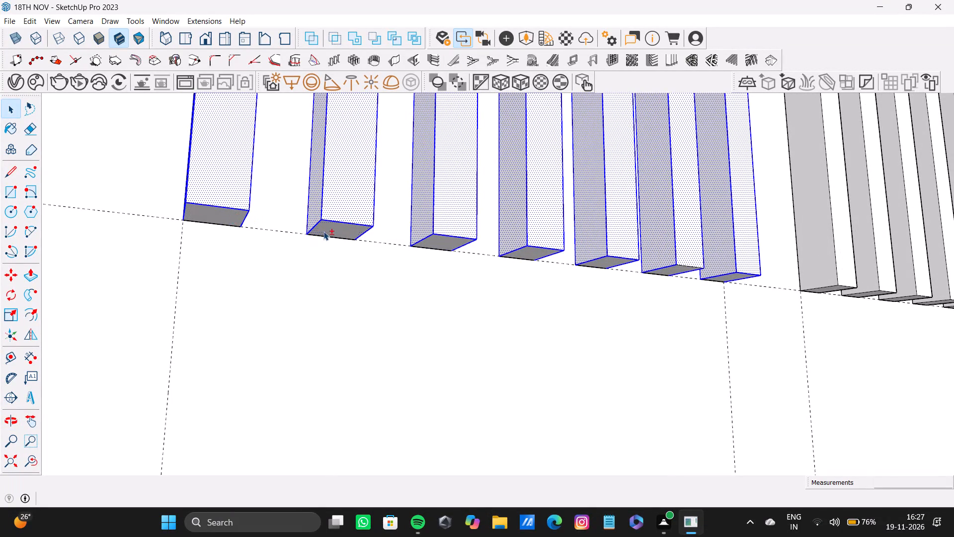
left_click(221, 218, "shift")
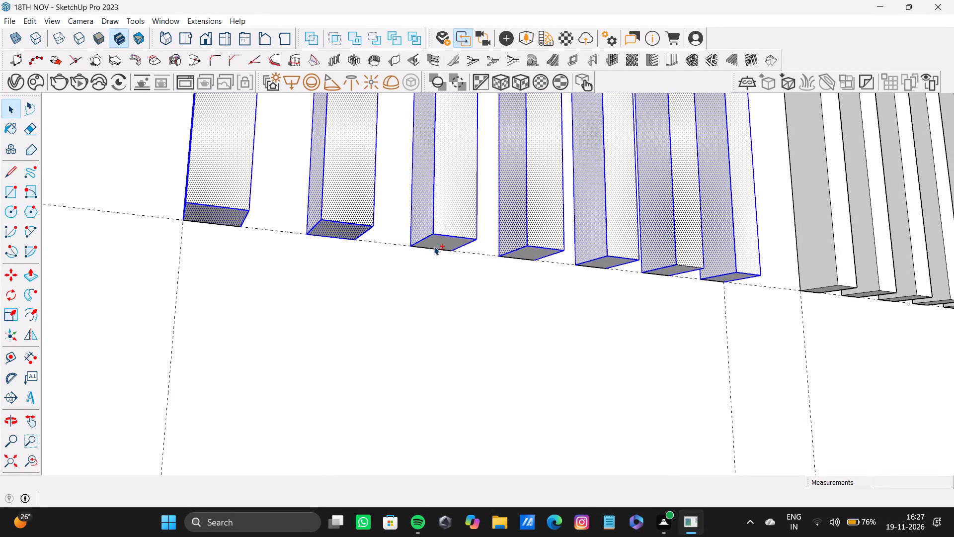
double_click(434, 245, "shift")
left_click(537, 255, "shift")
left_click_drag(537, 255, 555, 260, "shift")
double_click(608, 265, "shift")
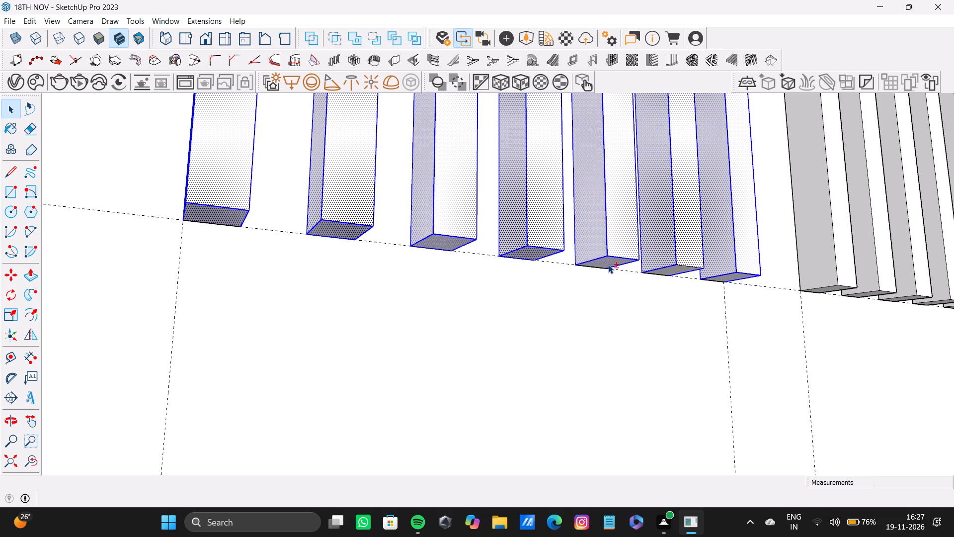
double_click(675, 268, "shift")
middle_click_drag(675, 268, 502, 253, "shift")
scroll(566, 264, "up", 2, "shift")
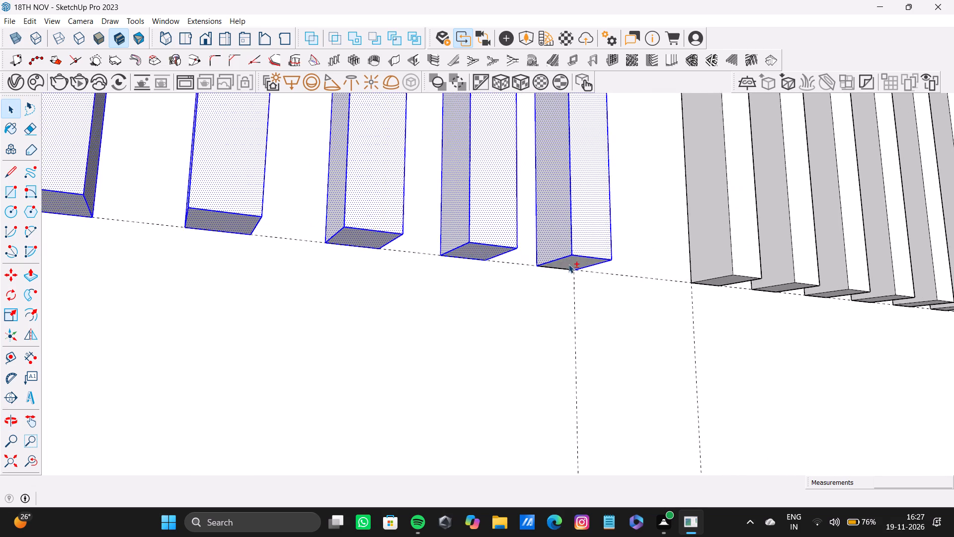
scroll(568, 264, "up", 5, "shift")
double_click(575, 263, "shift")
Extend the selection to the first slat of the neighbouring group, including its front, both sides and bottom end.
scroll(568, 256, "down", 9, "shift")
middle_click_drag(621, 236, 498, 262, "shift")
scroll(530, 259, "up", 3, "shift")
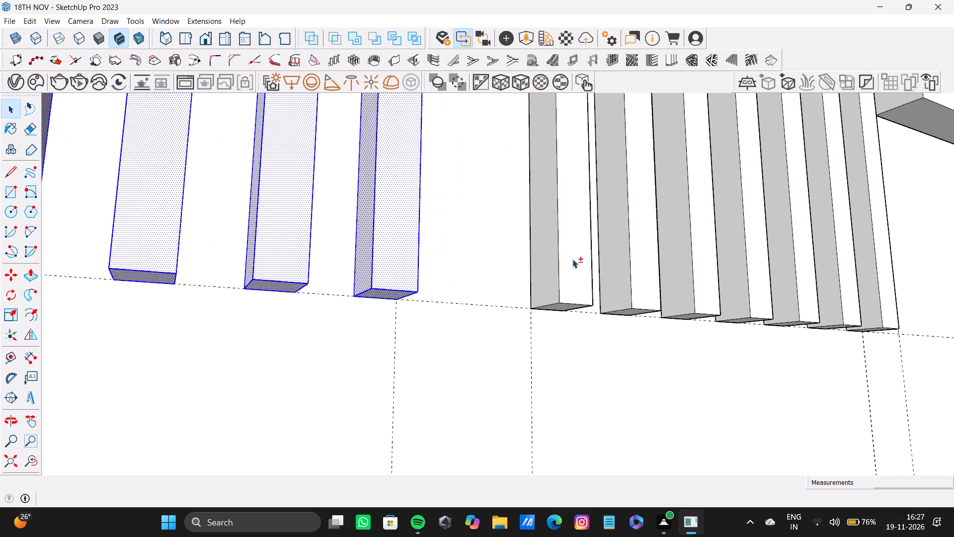
scroll(572, 259, "up", 3, "shift")
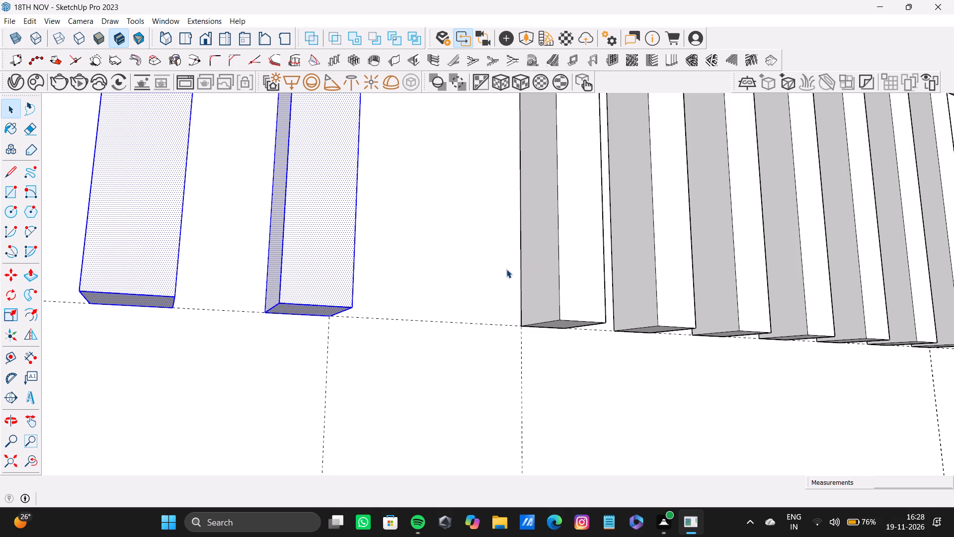
double_click(581, 275, "shift")
double_click(559, 285, "shift")
double_click(543, 290, "shift")
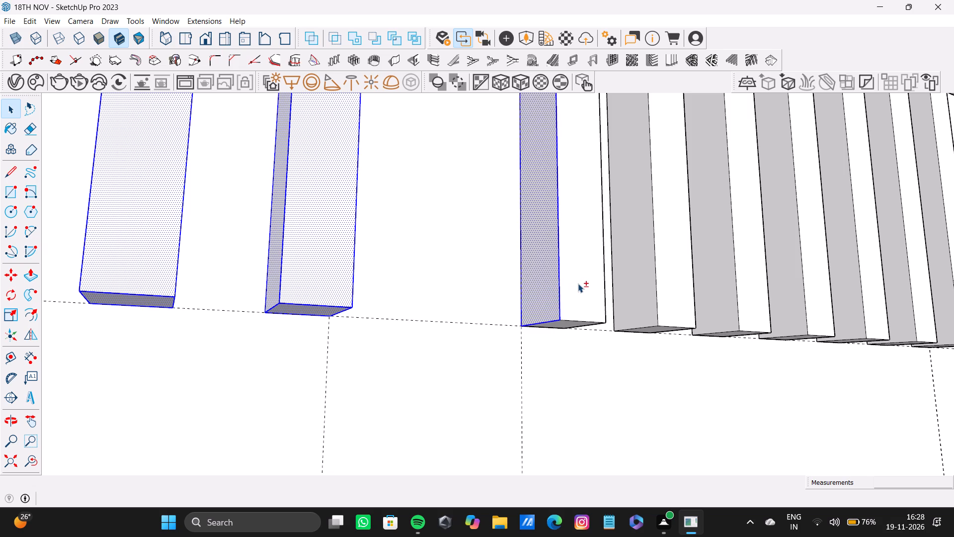
double_click(578, 283, "shift")
scroll(567, 316, "up", 4, "shift")
middle_click_drag(566, 314, 532, 233, "shift")
scroll(535, 250, "up", 4, "shift")
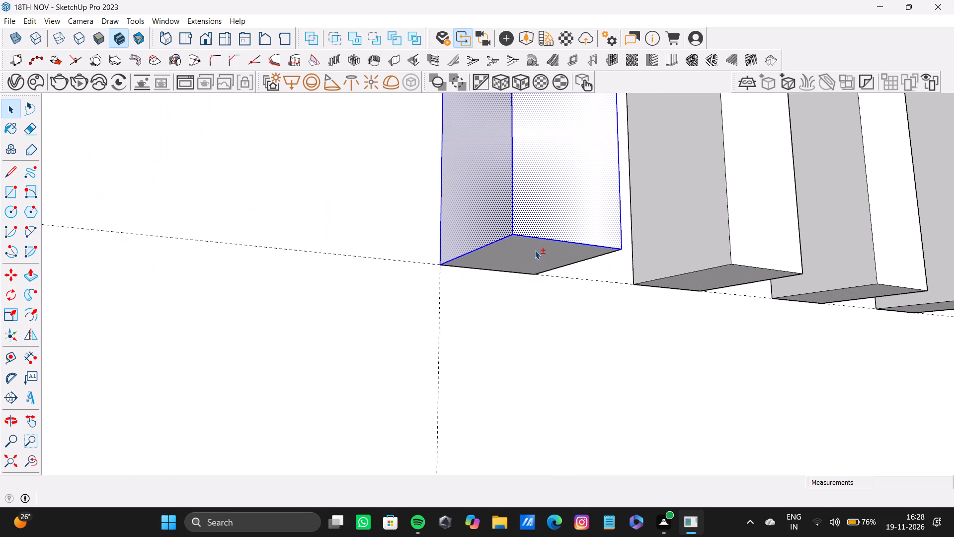
double_click(535, 250, "shift")
middle_click_drag(555, 229, 270, 240, "shift")
scroll(377, 232, "up", 4)
double_click(377, 231, "shift")
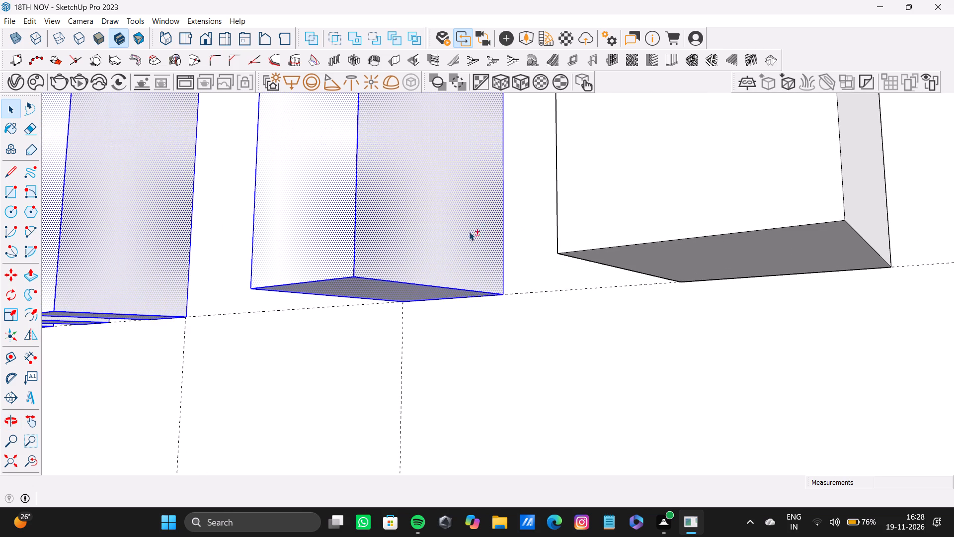
Add the second slat of the neighbouring group to the selection with its front, both side faces and bottom end.
double_click(629, 219, "shift")
double_click(645, 248, "shift")
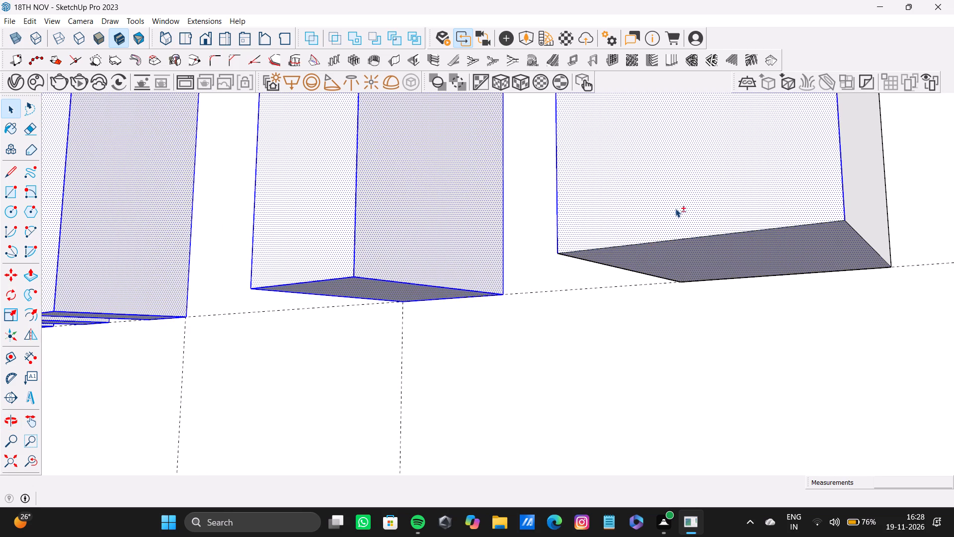
middle_click_drag(675, 208, 390, 309, "shift")
double_click(580, 266, "shift")
middle_click_drag(359, 317, 449, 233)
double_click(479, 255, "shift")
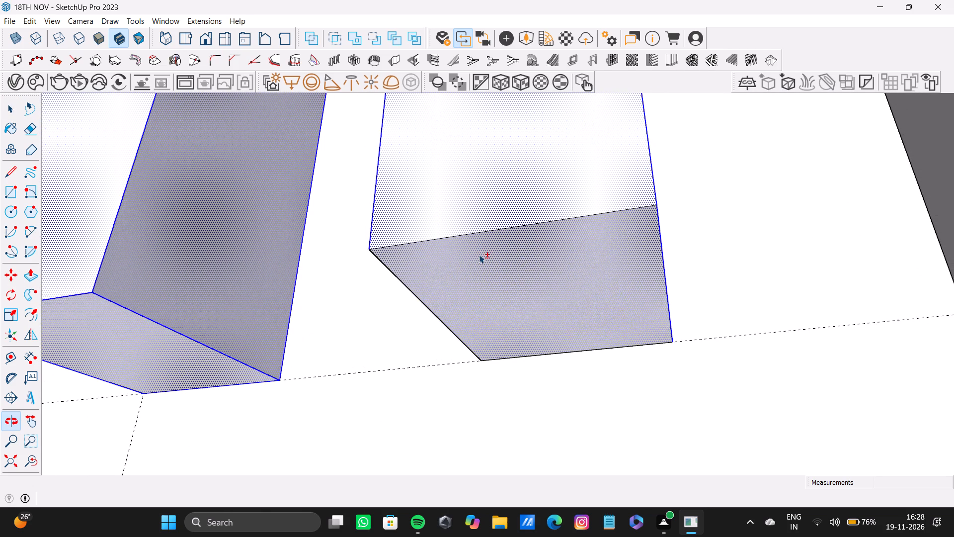
double_click(493, 253, "shift")
middle_click_drag(315, 253, 551, 277)
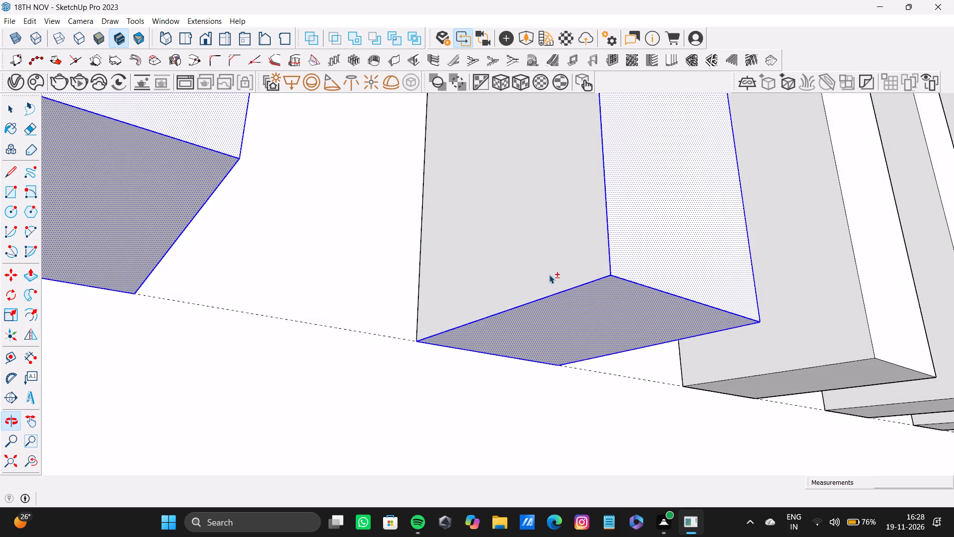
double_click(548, 268, "shift")
Add the third slat of the neighbouring group to the selection with its front, both side faces and bottom end.
scroll(545, 251, "down", 11, "shift")
middle_click_drag(556, 224, 439, 332, "shift")
double_click(615, 285, "shift")
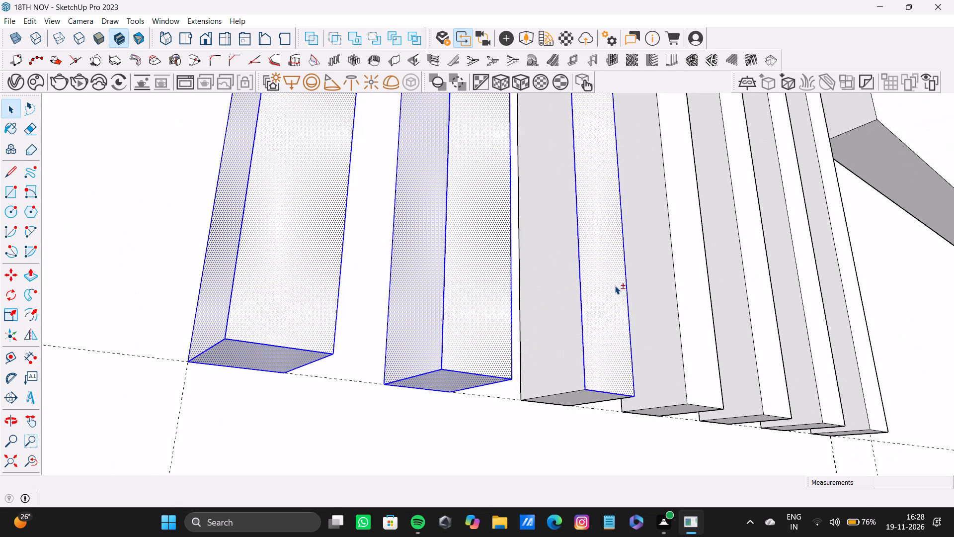
double_click(557, 308, "shift")
middle_click_drag(572, 319, 495, 284, "shift")
scroll(522, 349, "up", 3, "shift")
double_click(556, 386, "shift")
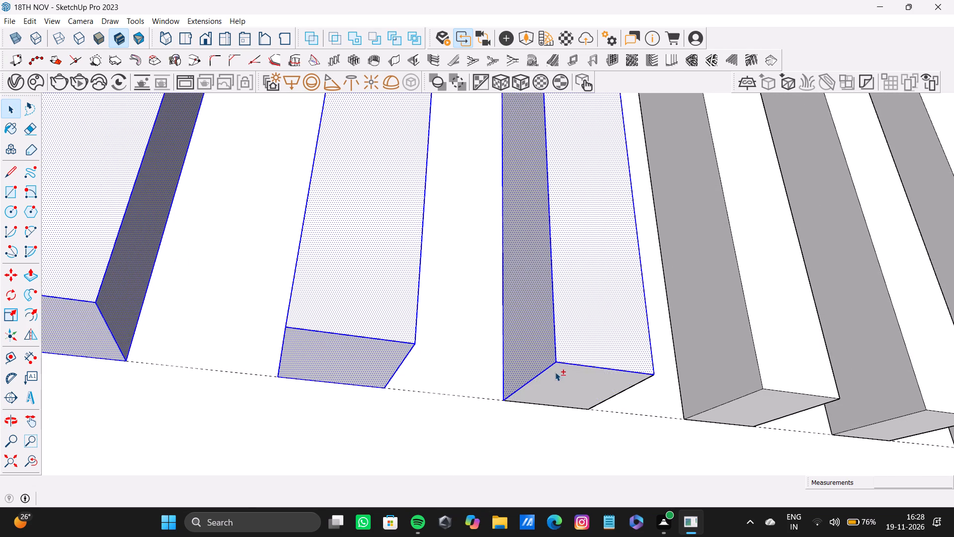
middle_click_drag(555, 369, 465, 343, "shift")
double_click(569, 360, "shift")
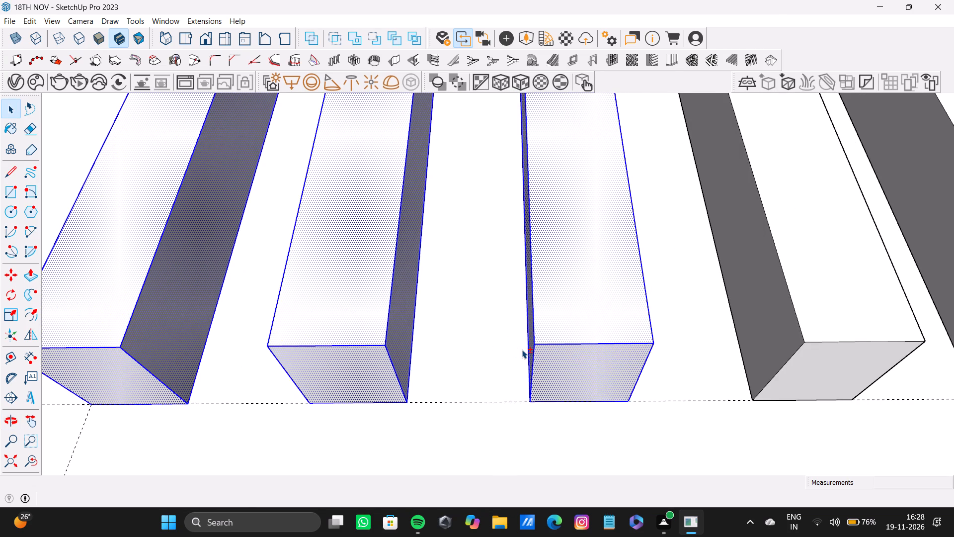
scroll(375, 297, "down", 6)
middle_click_drag(460, 301, 426, 300)
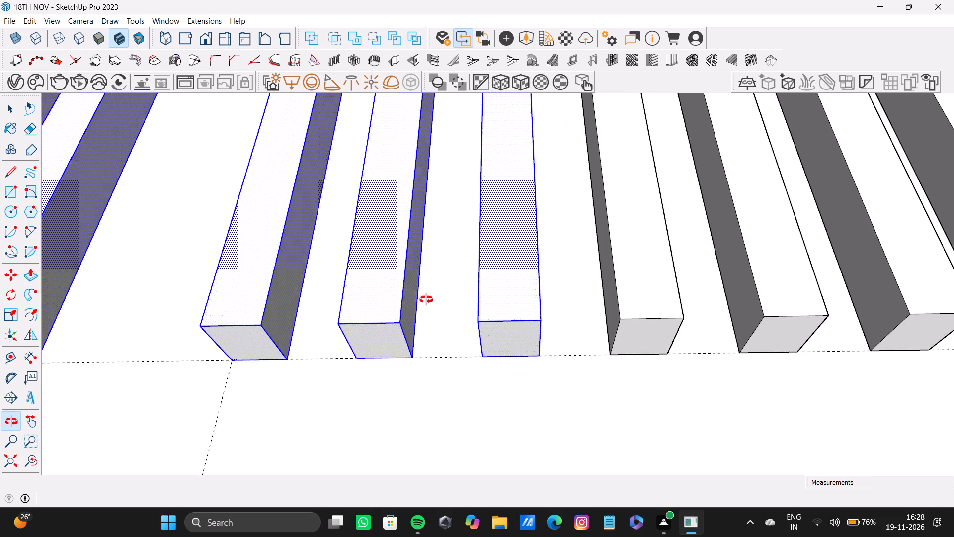
middle_click_drag(426, 300, 316, 308)
scroll(484, 325, "up", 3, "shift")
double_click(558, 285, "shift")
Add the fourth slat of the neighbouring group to the selection, including its front, bottom end and both side faces.
double_click(695, 240, "shift")
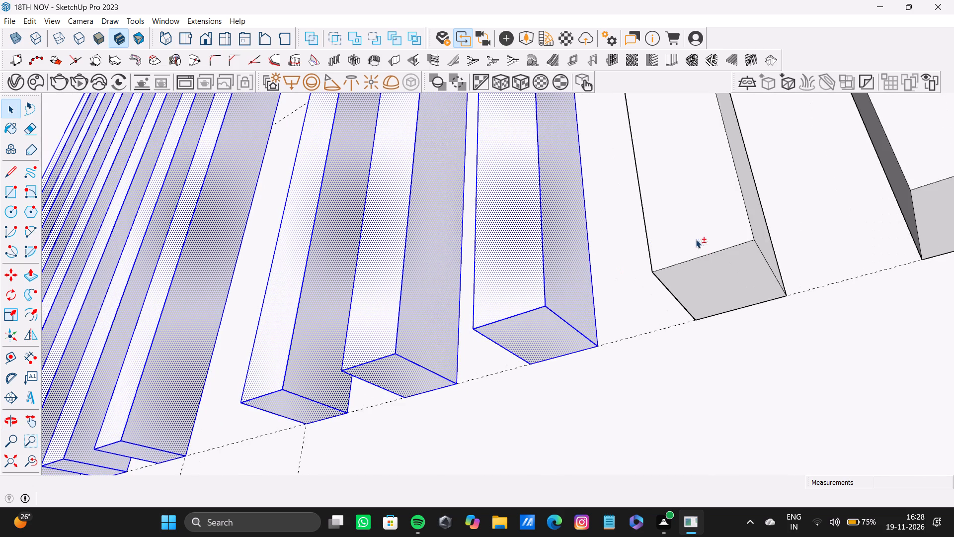
double_click(717, 302, "shift")
double_click(713, 237, "shift")
middle_click_drag(745, 230, 676, 245)
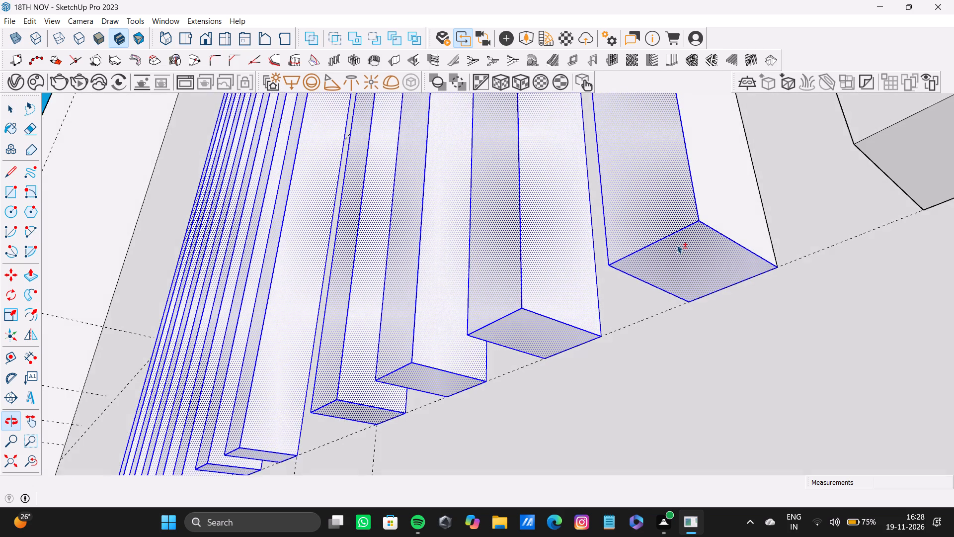
double_click(715, 202, "shift")
middle_click_drag(643, 234, 808, 283)
scroll(724, 258, "up", 4, "shift")
middle_click_drag(668, 258, 718, 278)
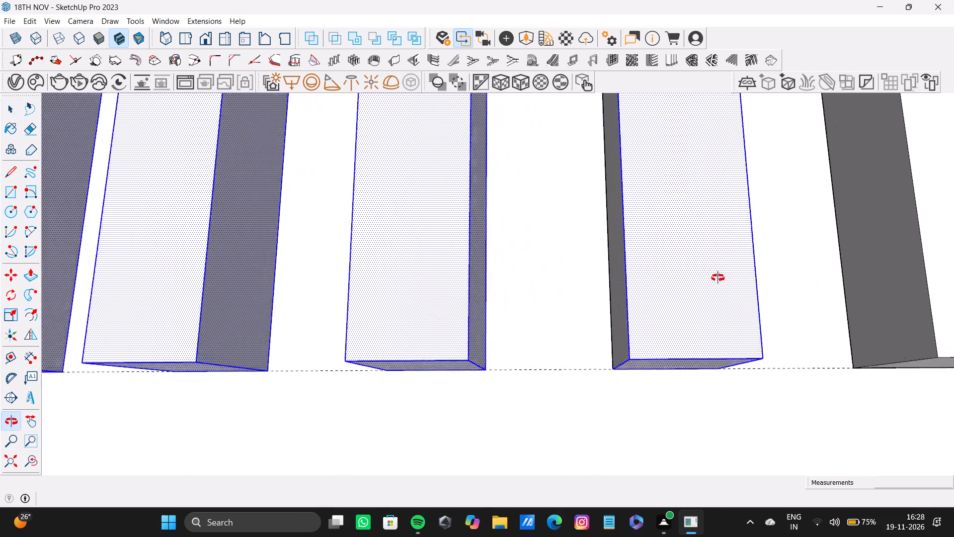
middle_click_drag(718, 278, 719, 278)
scroll(650, 275, "up", 3, "shift")
double_click(603, 292, "shift")
scroll(603, 292, "down", 10, "shift")
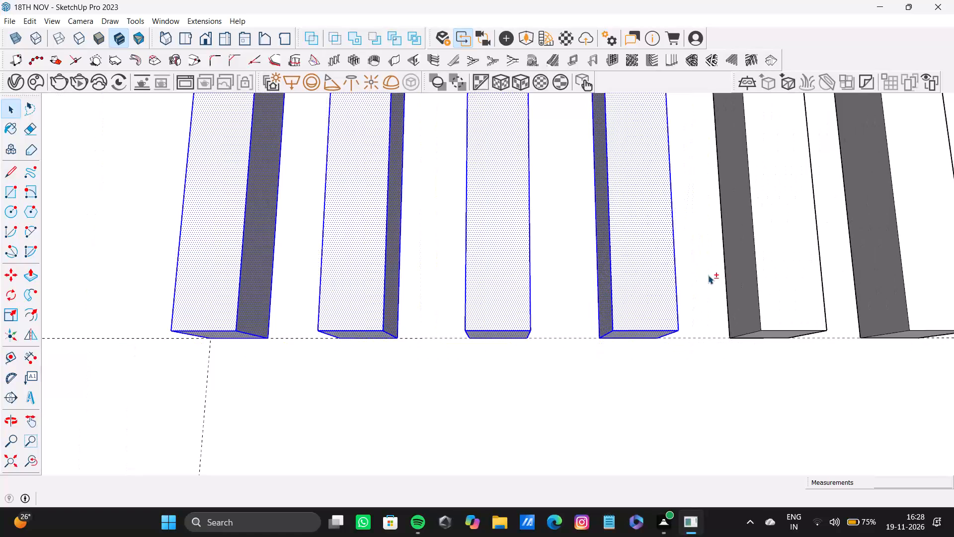
Add the fifth slat's front, both side faces and bottom end to the selection.
middle_click_drag(718, 271, 657, 306, "shift")
double_click(717, 283, "shift")
double_click(676, 305, "shift")
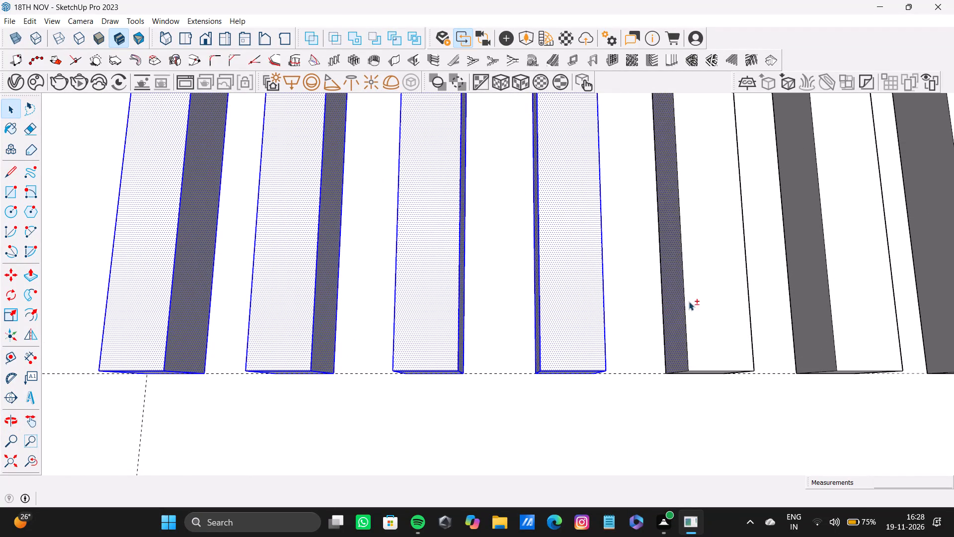
double_click(705, 296, "shift")
double_click(679, 321, "shift")
middle_click_drag(709, 344, 614, 294)
scroll(689, 326, "up", 3)
double_click(739, 347, "shift")
middle_click_drag(755, 321, 476, 314, "shift")
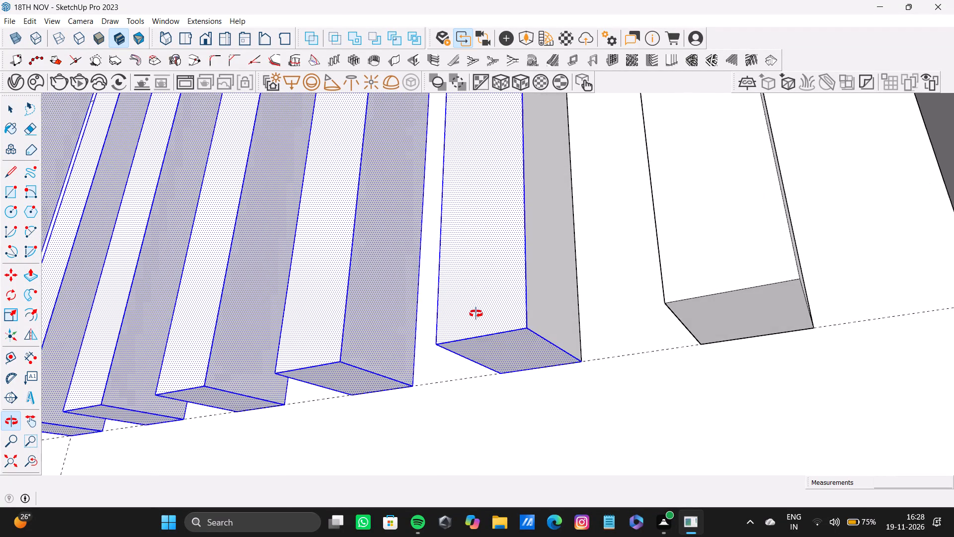
middle_click_drag(476, 314, 479, 312, "shift")
scroll(539, 297, "up", 2, "shift")
double_click(539, 297, "shift")
Add the sixth slat's front, bottom end and both side faces to the selection.
double_click(780, 244, "shift")
double_click(796, 314, "shift")
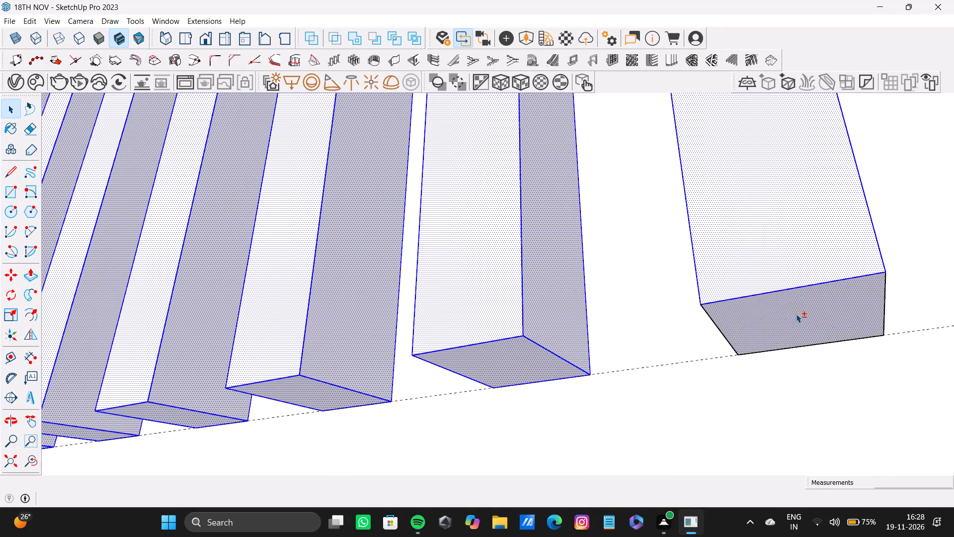
middle_click_drag(777, 320, 866, 333)
scroll(768, 309, "up", 3, "shift")
double_click(700, 299, "shift")
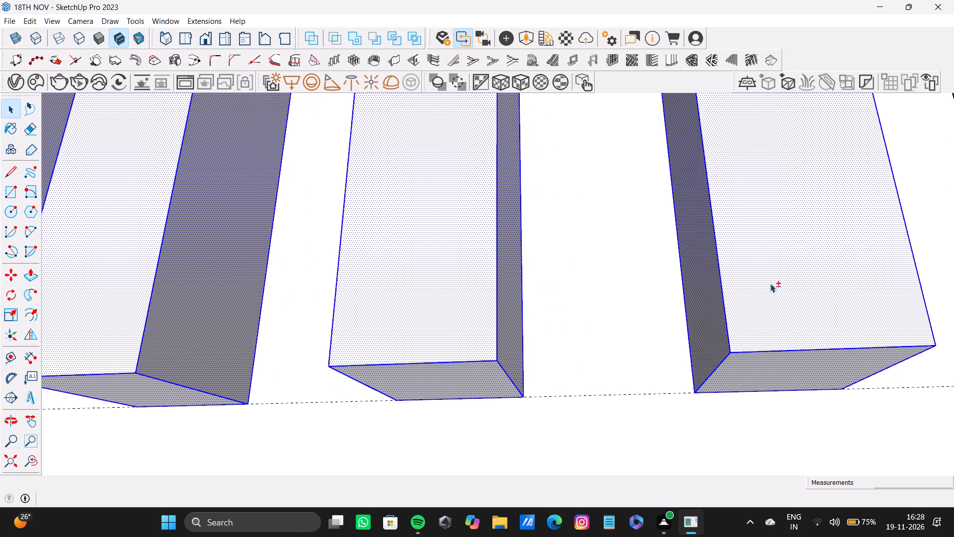
scroll(771, 283, "down", 9, "shift")
middle_click_drag(771, 283, 505, 276, "shift")
scroll(609, 258, "up", 3, "shift")
double_click(672, 253, "shift")
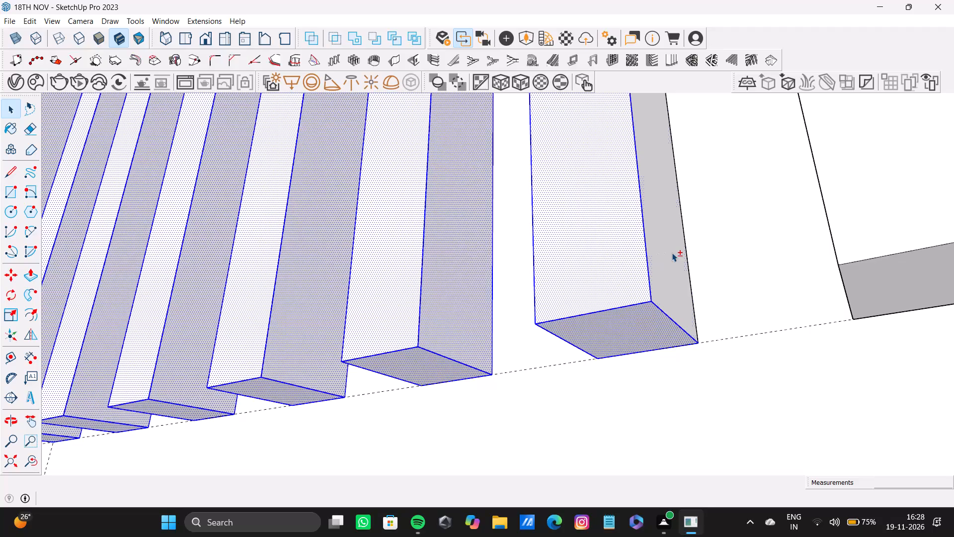
Add the seventh and last slat of the neighbouring group to the selection with its front, bottom end and both sides.
scroll(672, 253, "down", 5, "shift")
middle_click_drag(669, 255, 623, 269, "shift")
scroll(623, 269, "down", 1, "shift")
double_click(687, 246, "shift")
double_click(746, 305, "shift")
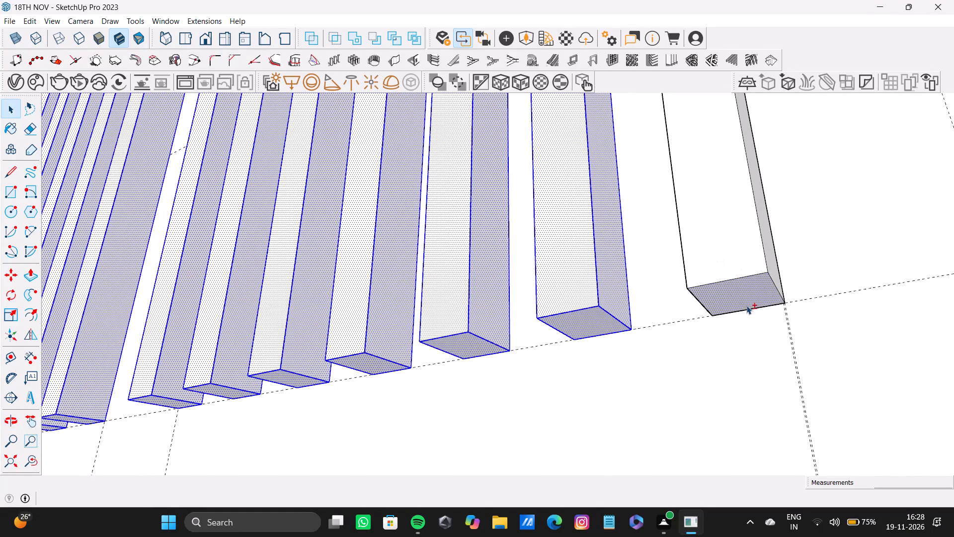
double_click(738, 250, "shift")
scroll(776, 244, "up", 3)
middle_click_drag(776, 243, 749, 246)
scroll(752, 247, "up", 3, "shift")
left_click(754, 245, "shift")
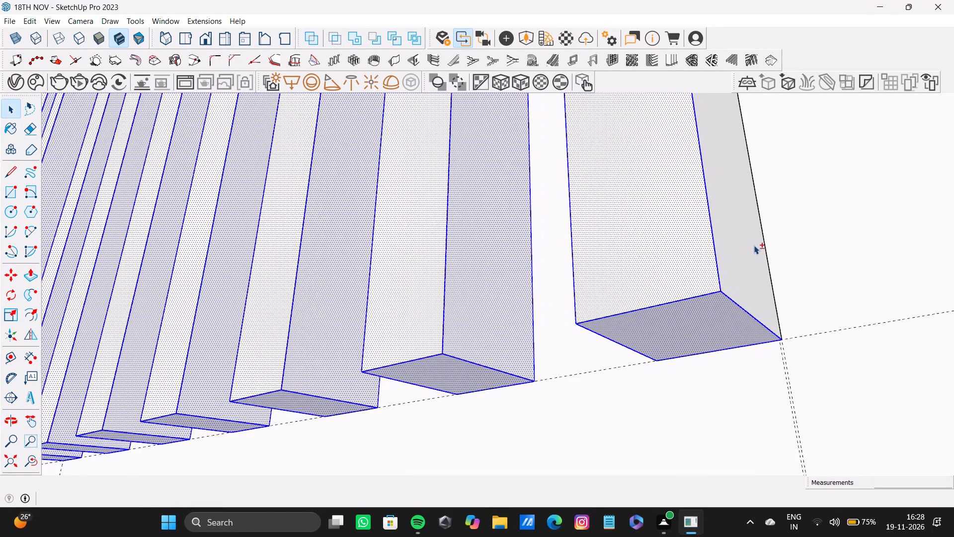
left_click(754, 245, "shift")
double_click(724, 243, "shift")
middle_click_drag(583, 240, 597, 241)
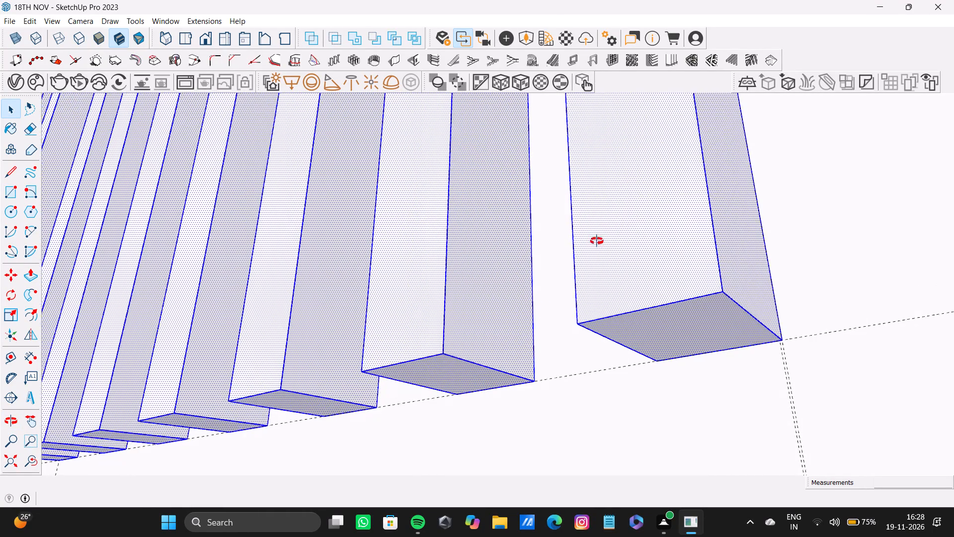
middle_click_drag(597, 241, 795, 257)
scroll(710, 249, "up", 3, "shift")
double_click(654, 250, "shift")
scroll(654, 250, "down", 7, "shift")
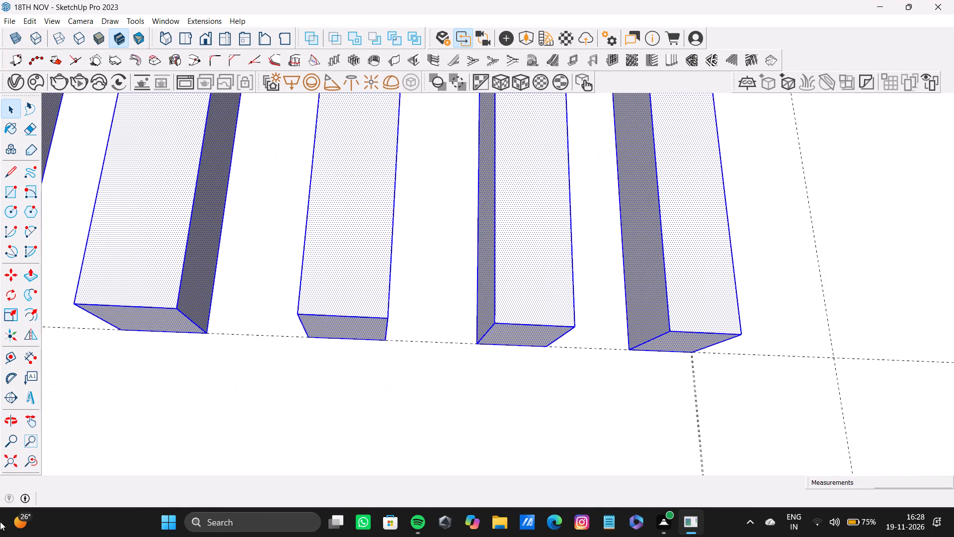
Add the top end faces of all seven slats in the neighbouring group, beside the wide flat panel, to the selection.
left_click(21, 460, "shift")
left_click(13, 464, "shift")
middle_click_drag(351, 271, 423, 400)
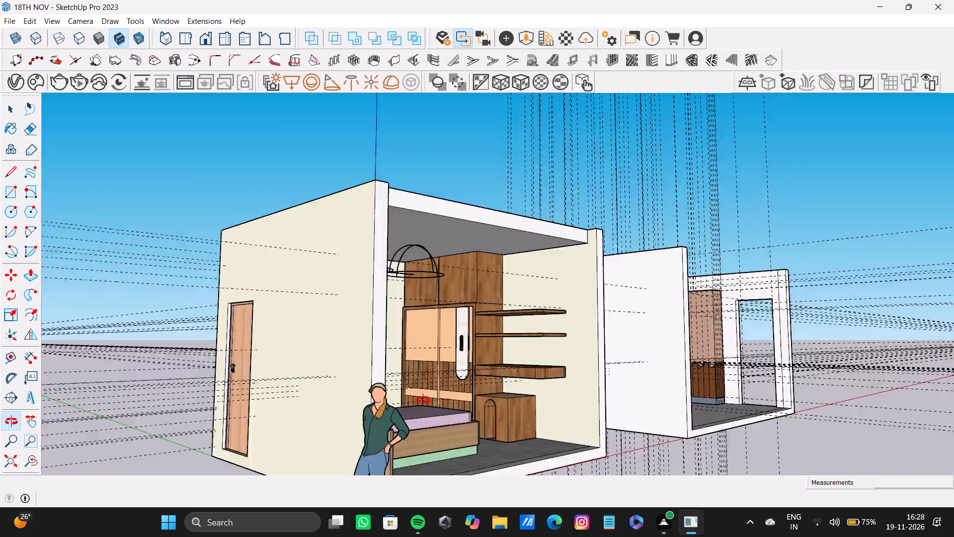
middle_click_drag(423, 400, 438, 465)
scroll(438, 465, "down", 1, "shift")
scroll(701, 339, "up", 16, "shift")
middle_click_drag(546, 159, 562, 363, "shift")
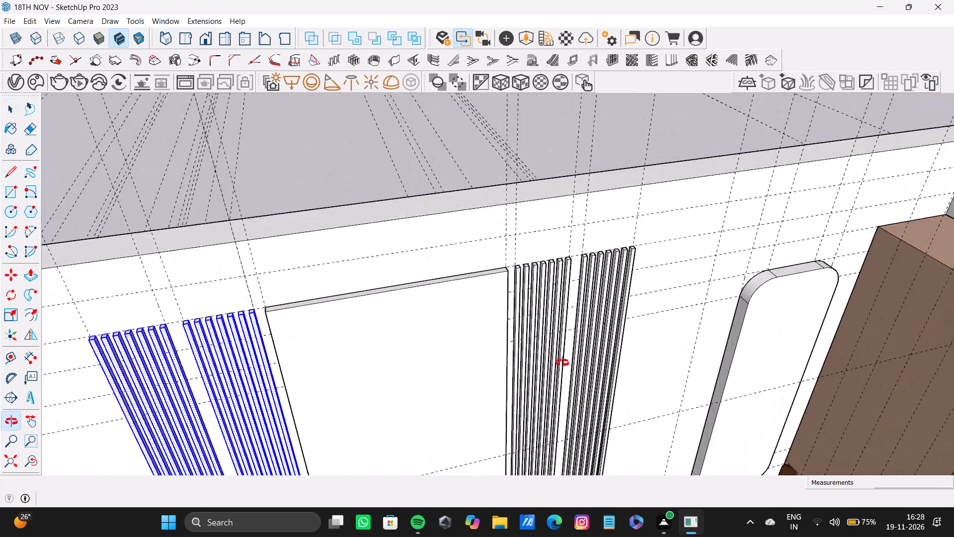
middle_click_drag(562, 363, 533, 404, "shift")
scroll(280, 313, "up", 9, "shift")
middle_click_drag(216, 318, 479, 292, "shift")
scroll(477, 290, "up", 7, "shift")
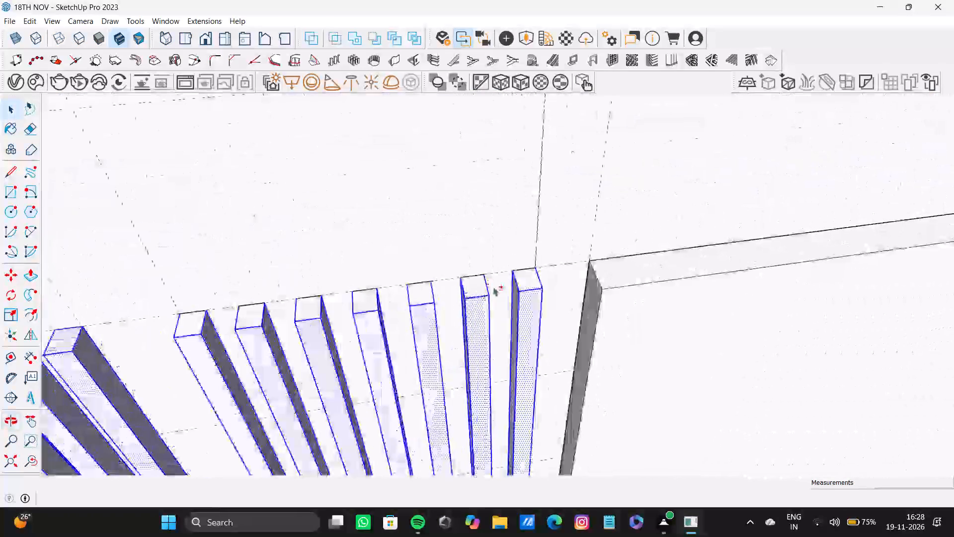
scroll(493, 287, "up", 1, "shift")
double_click(531, 283, "shift")
double_click(470, 282, "shift")
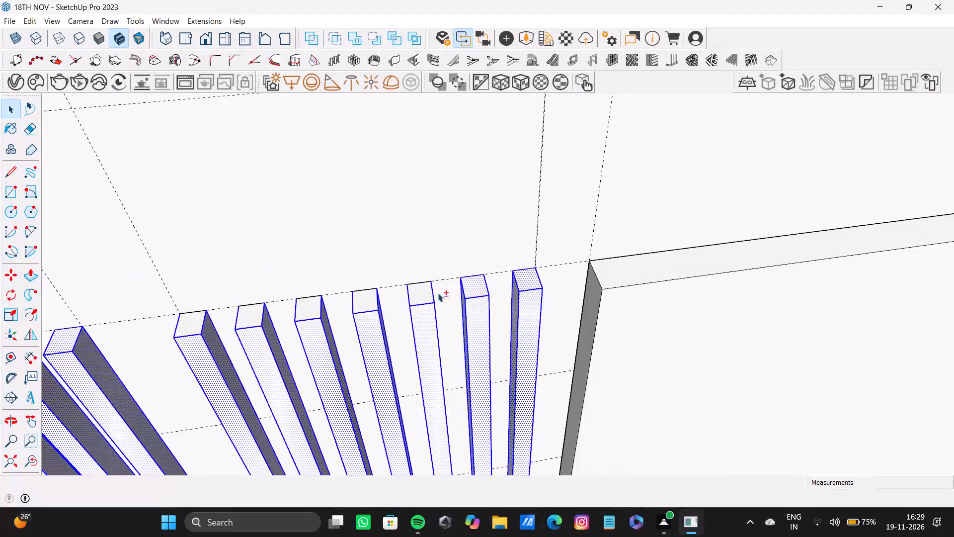
double_click(428, 294, "shift")
double_click(357, 302, "shift")
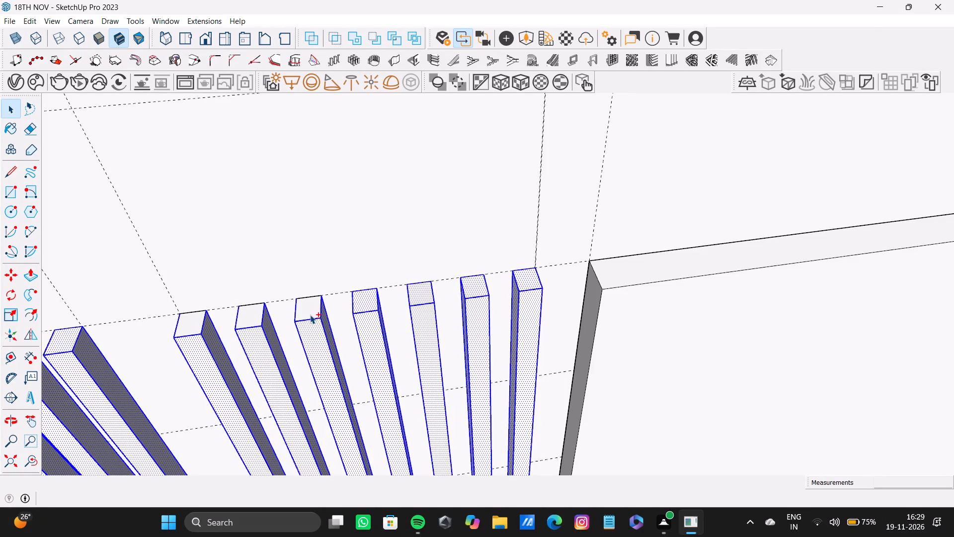
double_click(310, 315, "shift")
double_click(249, 324, "shift")
double_click(192, 320, "shift")
Extend the selection to the top ends and front faces of the slat group on the wide panel's opposite side.
scroll(324, 292, "down", 20, "shift")
scroll(324, 292, "down", 3, "shift")
middle_click_drag(560, 273, 481, 294, "shift")
scroll(497, 289, "up", 13, "shift")
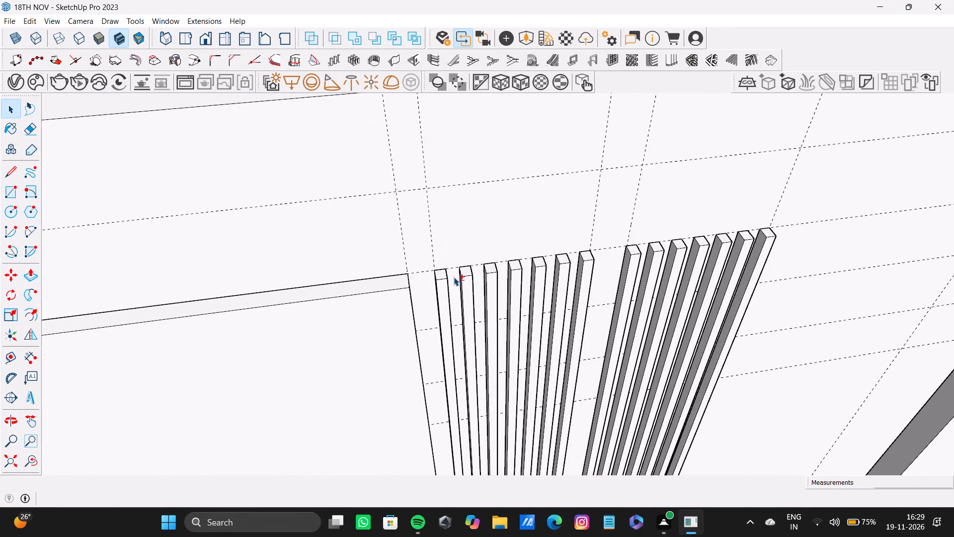
scroll(444, 299, "up", 11, "shift")
double_click(438, 227, "shift")
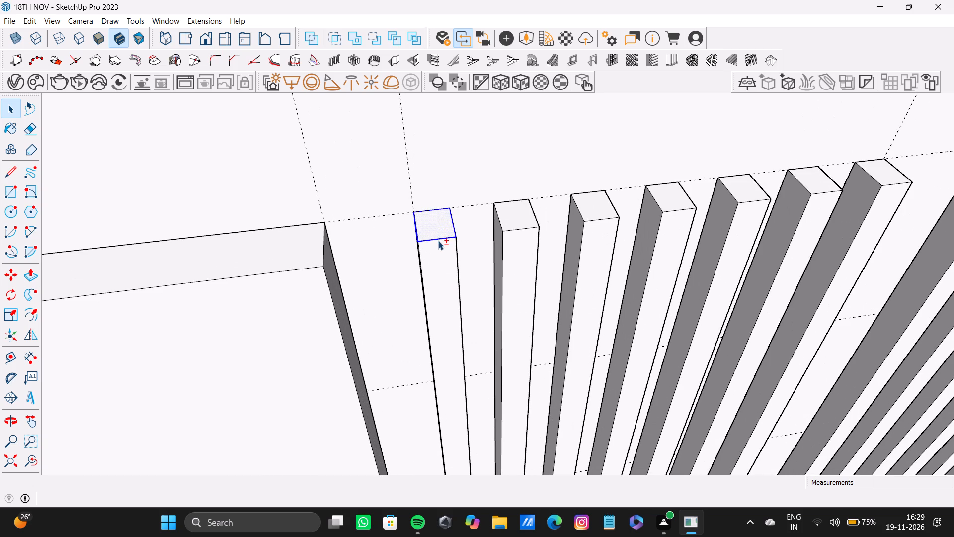
double_click(438, 241, "shift")
double_click(515, 210, "shift")
double_click(520, 242, "shift")
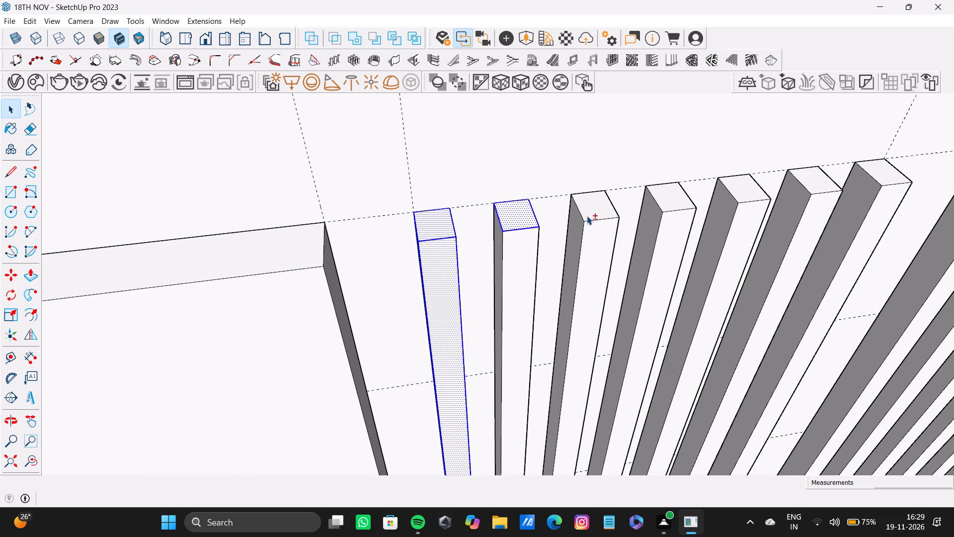
double_click(587, 214, "shift")
left_click(592, 241, "shift")
left_click_drag(592, 241, 598, 238, "shift")
double_click(682, 195, "shift")
double_click(686, 217, "shift")
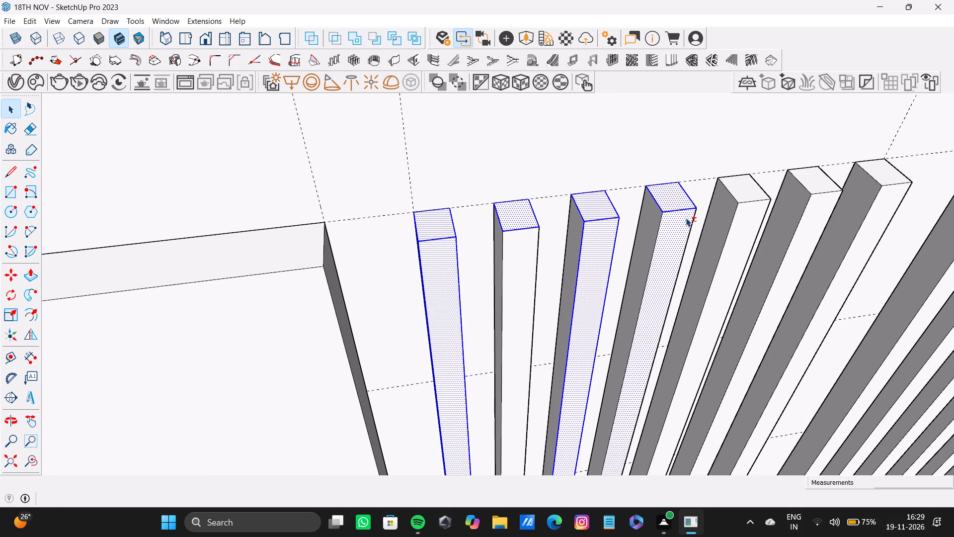
double_click(750, 197, "shift")
double_click(747, 219, "shift")
double_click(824, 188, "shift")
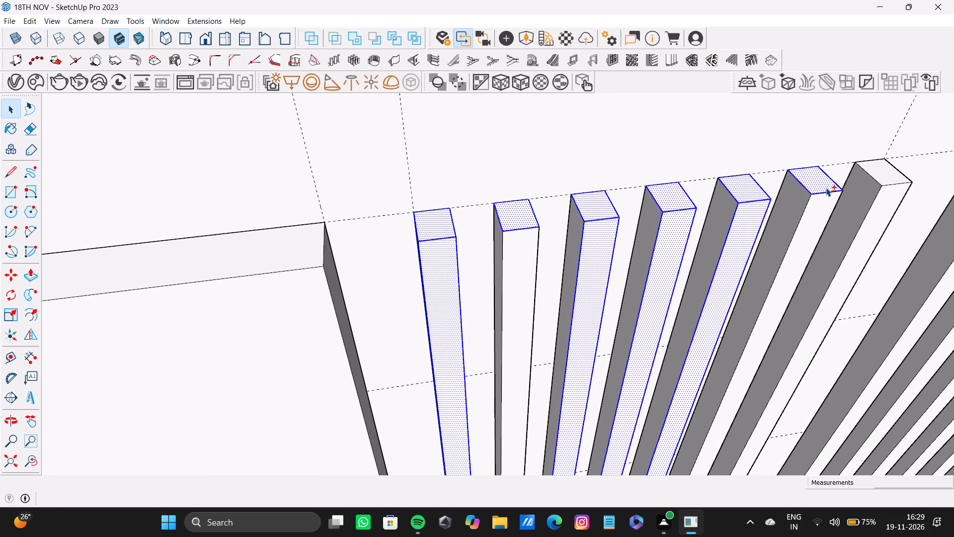
double_click(826, 208, "shift")
double_click(884, 183, "shift")
double_click(887, 204, "shift")
Add the panel-facing side faces of all seven slats in this group, plus the second slat's front, to the selection.
double_click(846, 199, "shift")
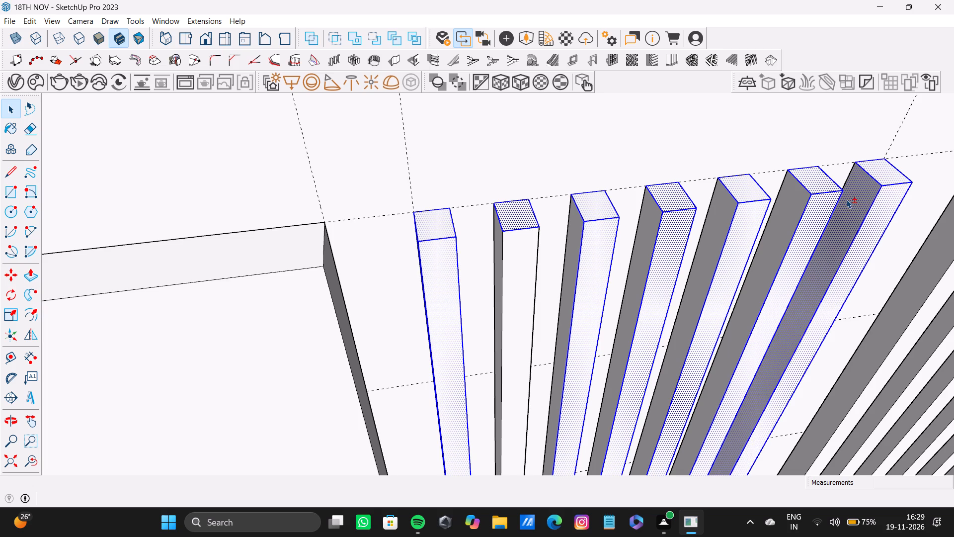
double_click(783, 211, "shift")
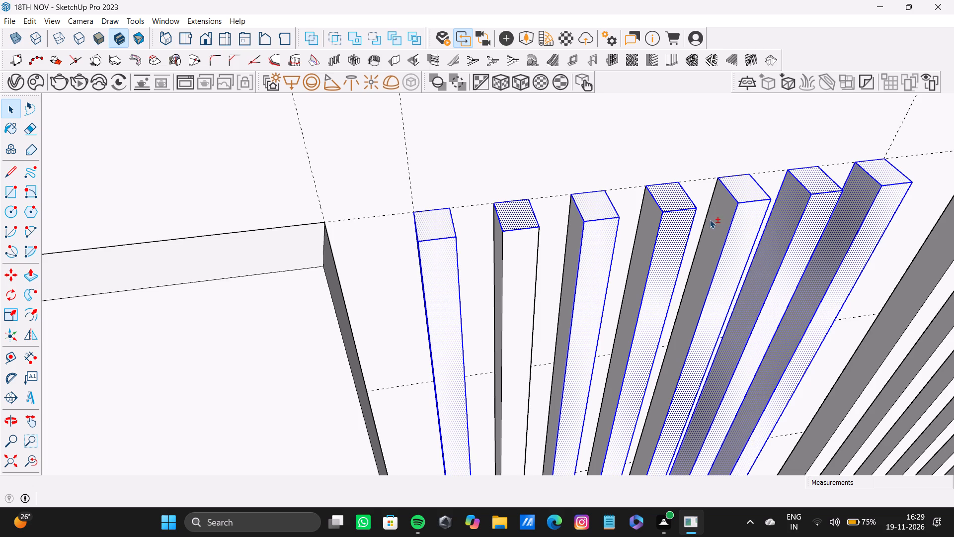
double_click(714, 219, "shift")
double_click(651, 221, "shift")
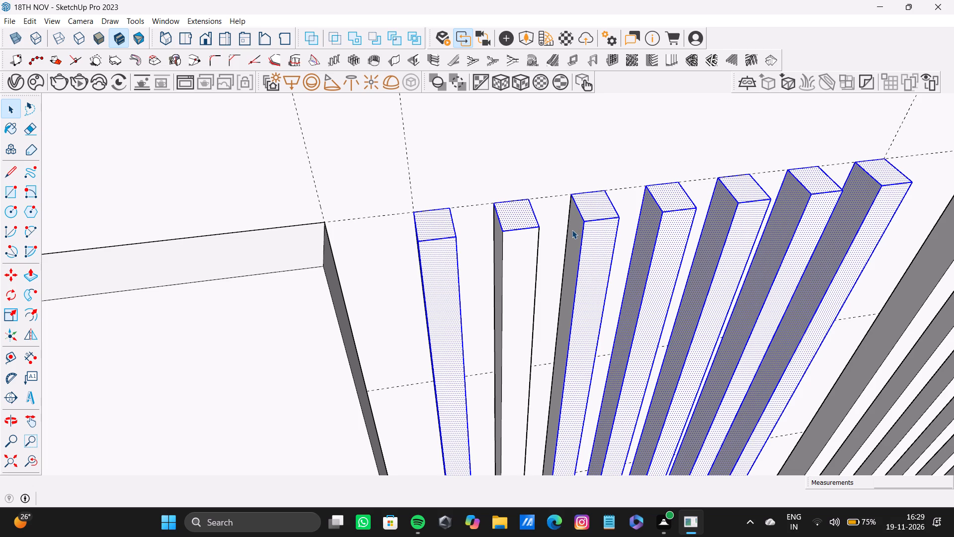
double_click(571, 229, "shift")
middle_click_drag(484, 266, 611, 251, "shift")
scroll(608, 245, "up", 2, "shift")
double_click(641, 229)
double_click(663, 239, "shift")
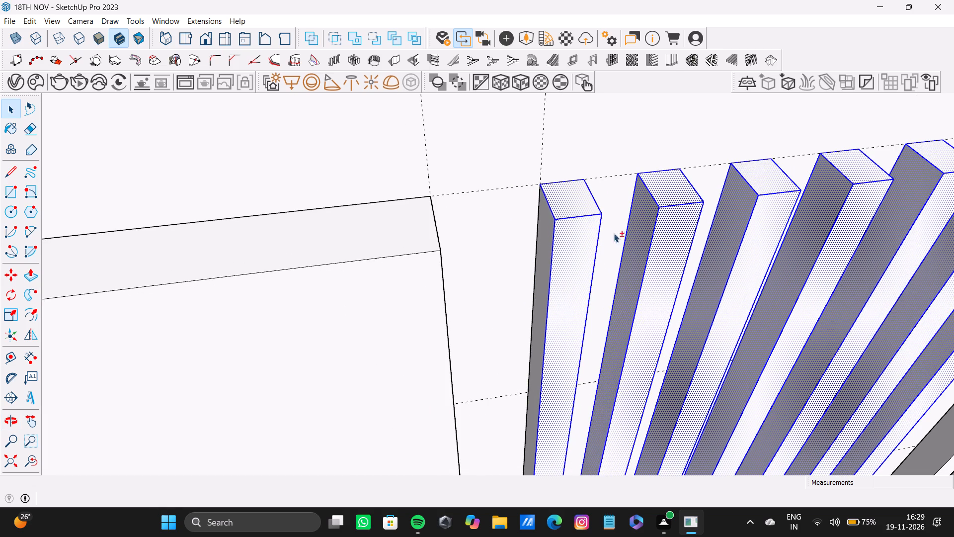
double_click(540, 239, "shift")
Add the side faces turned away from the wide flat panel on the seven slats of this group to the selection.
middle_click_drag(646, 263, 355, 253, "shift")
scroll(509, 269, "up", 3)
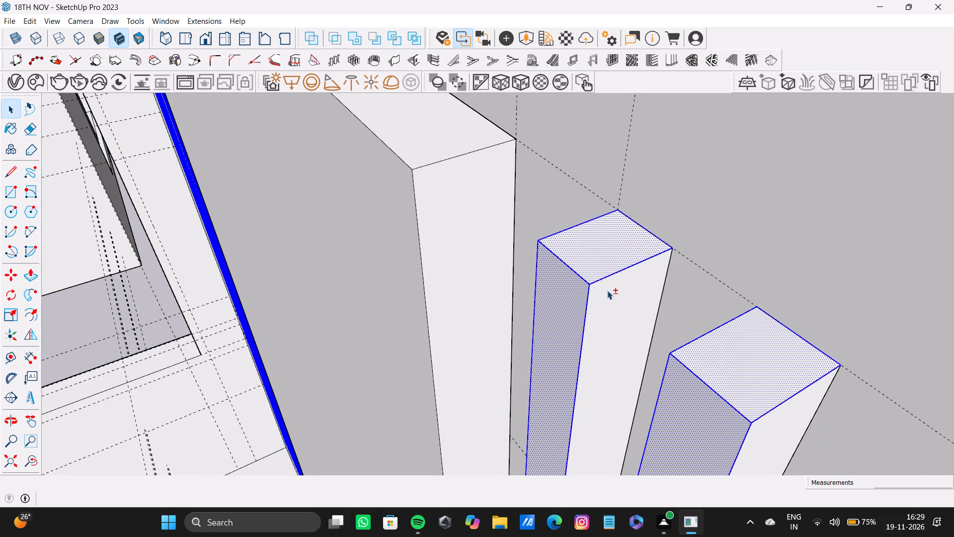
double_click(607, 290, "shift")
scroll(607, 289, "down", 9, "shift")
middle_click_drag(619, 308, 490, 153, "shift")
scroll(524, 186, "up", 3, "shift")
double_click(522, 183, "shift")
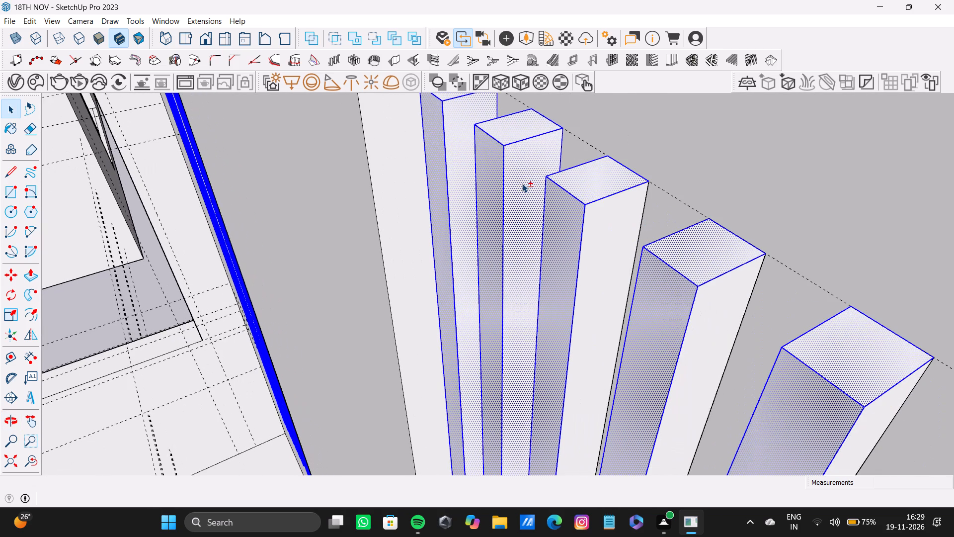
double_click(596, 218, "shift")
scroll(691, 283, "down", 14, "shift")
middle_click_drag(683, 282, 585, 234, "shift")
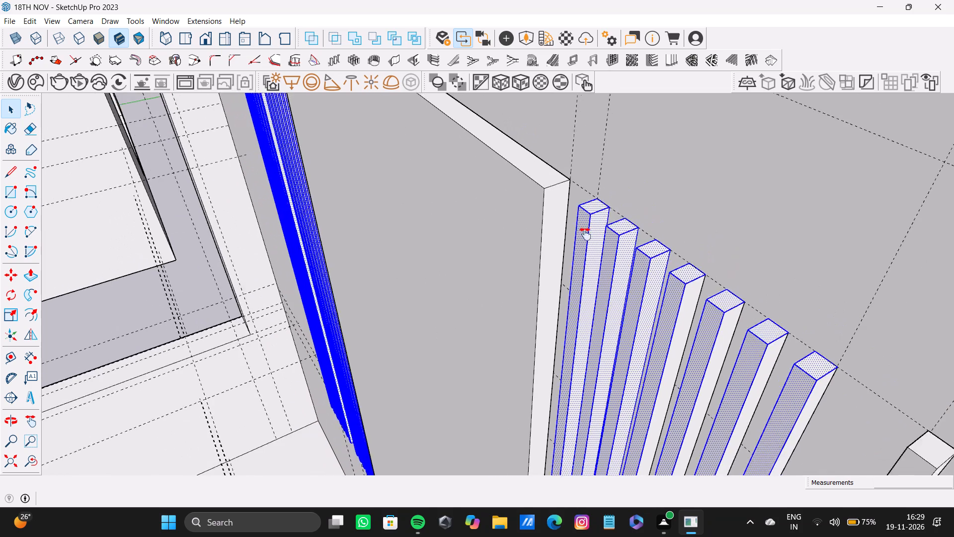
middle_click_drag(585, 234, 505, 173, "shift")
scroll(519, 181, "up", 3, "shift")
double_click(559, 213, "shift")
left_click(515, 191, "shift")
left_click_drag(515, 191, 529, 194, "shift")
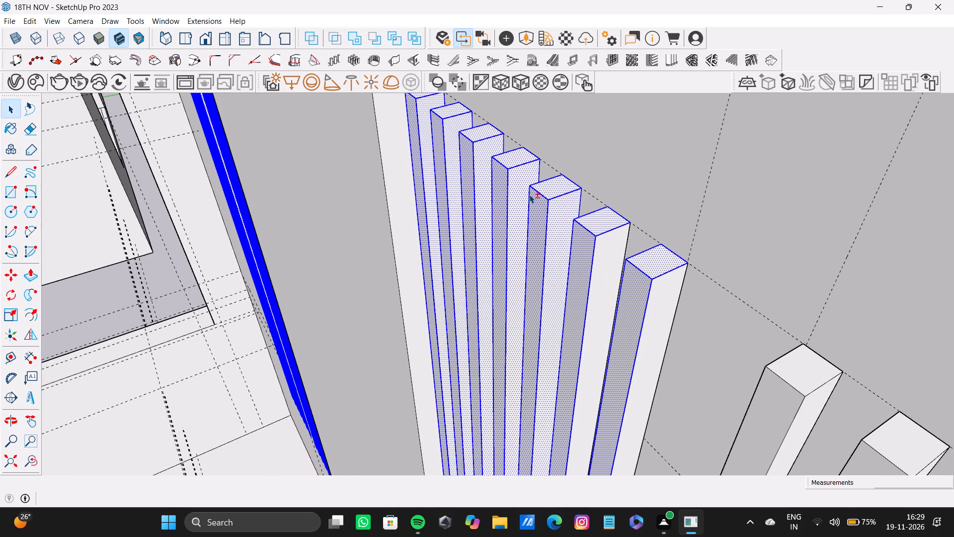
left_click_drag(529, 194, 525, 192, "shift")
double_click(608, 246, "shift")
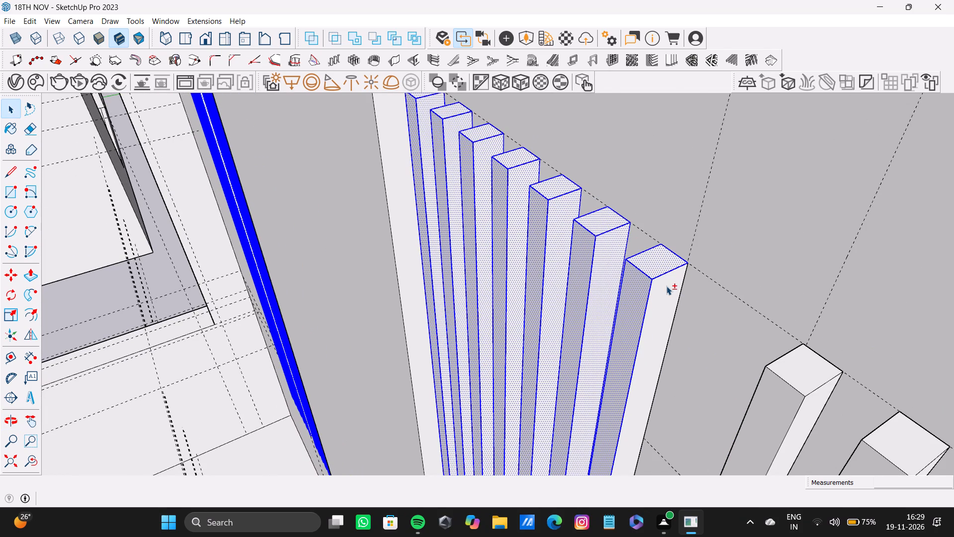
double_click(666, 286, "shift")
double_click(664, 282, "shift")
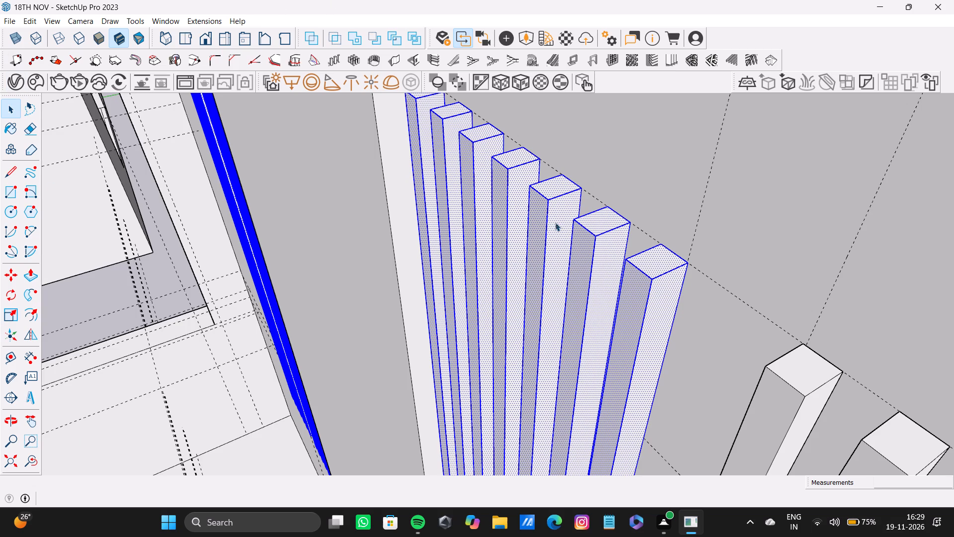
Extend the selection to the outer slat group, adding the top end, front and outward-facing side of its first two slats.
scroll(533, 361, "down", 11)
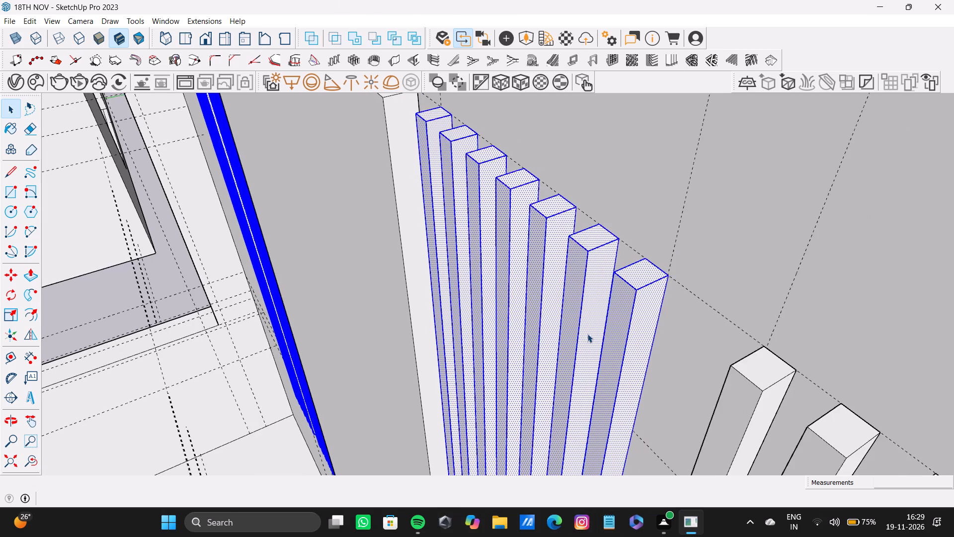
scroll(588, 331, "down", 4)
middle_click_drag(586, 331, 594, 226)
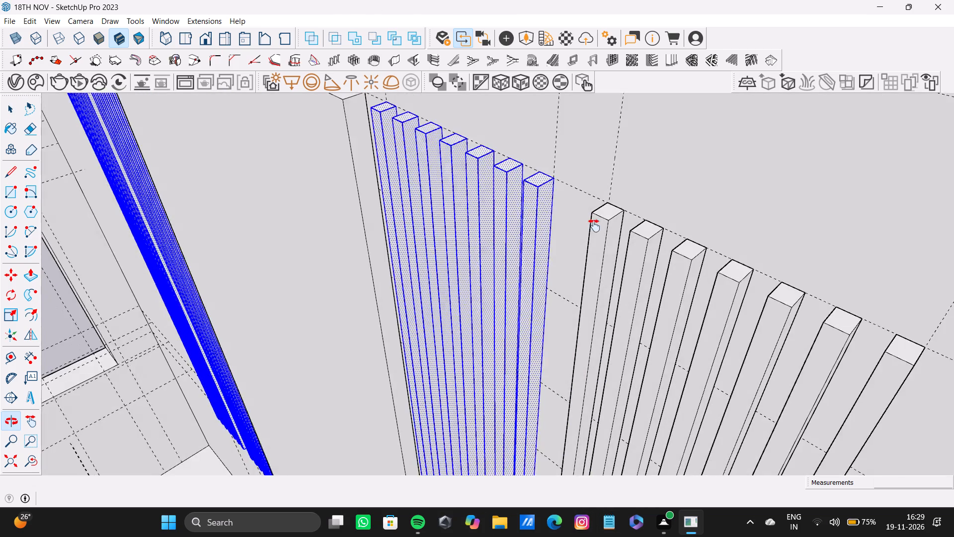
middle_click_drag(594, 226, 588, 228)
scroll(520, 227, "up", 8, "shift")
double_click(498, 205, "shift")
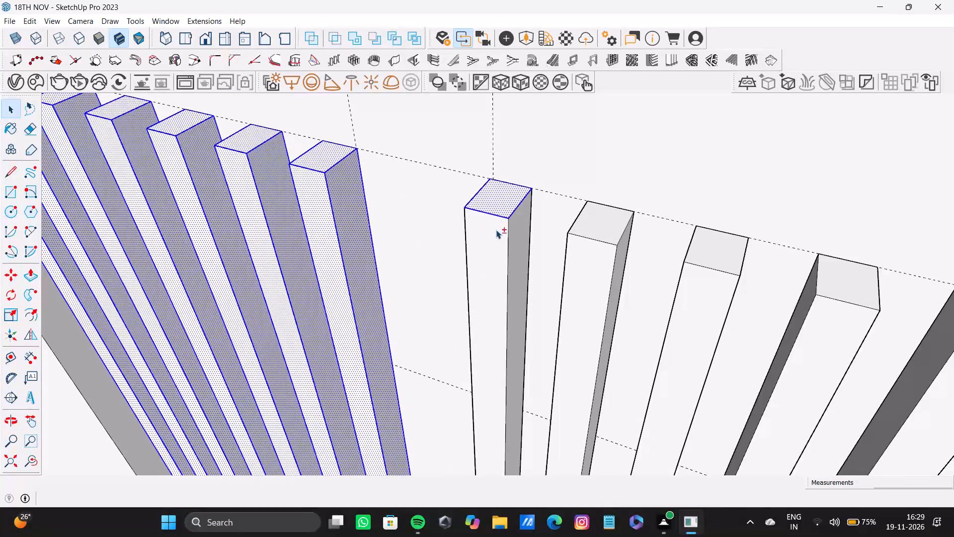
double_click(494, 231, "shift")
double_click(516, 226, "shift")
double_click(597, 234, "shift")
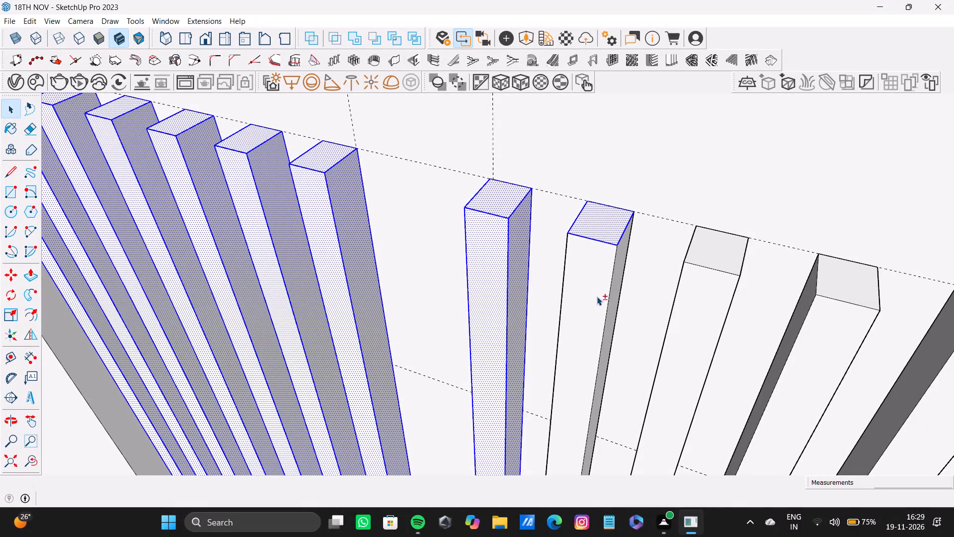
double_click(597, 296, "shift")
middle_click_drag(620, 305, 530, 277, "shift")
scroll(530, 265, "up", 3, "shift")
double_click(518, 248, "shift")
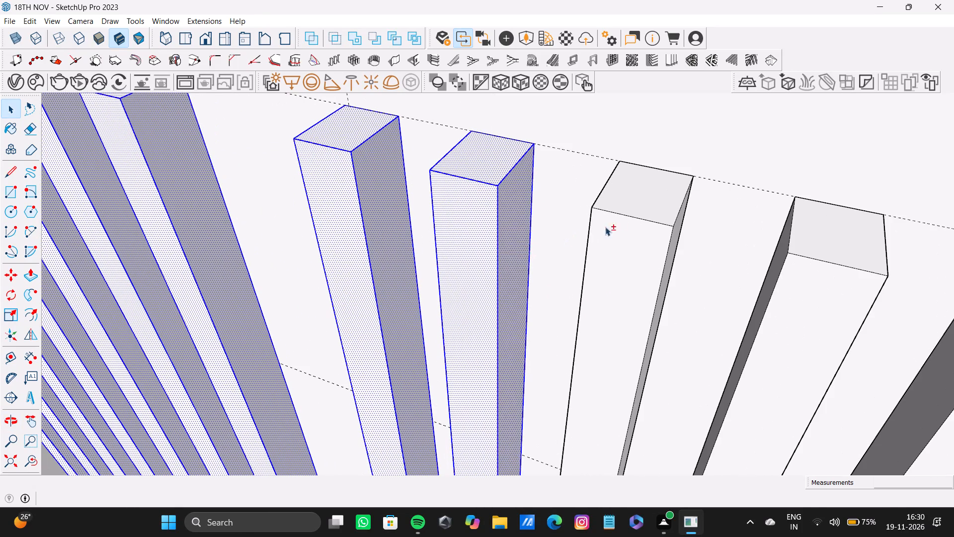
Add the top end, front and outward-facing side of the outer group's third and fourth slats to the selection.
double_click(634, 191, "shift")
double_click(621, 277, "shift")
middle_click_drag(687, 315, 504, 293, "shift")
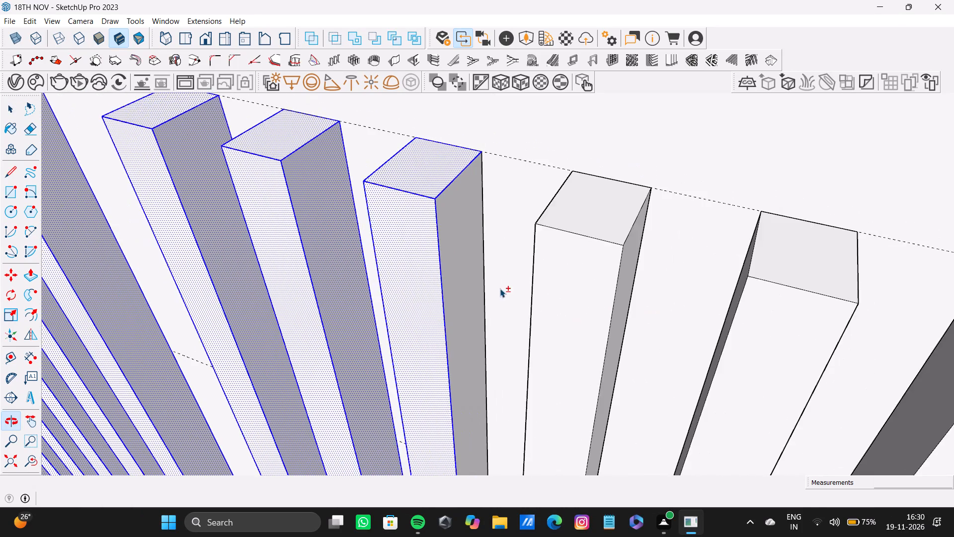
scroll(495, 258, "up", 3, "shift")
double_click(464, 231, "shift")
double_click(607, 199, "shift")
double_click(606, 267, "shift")
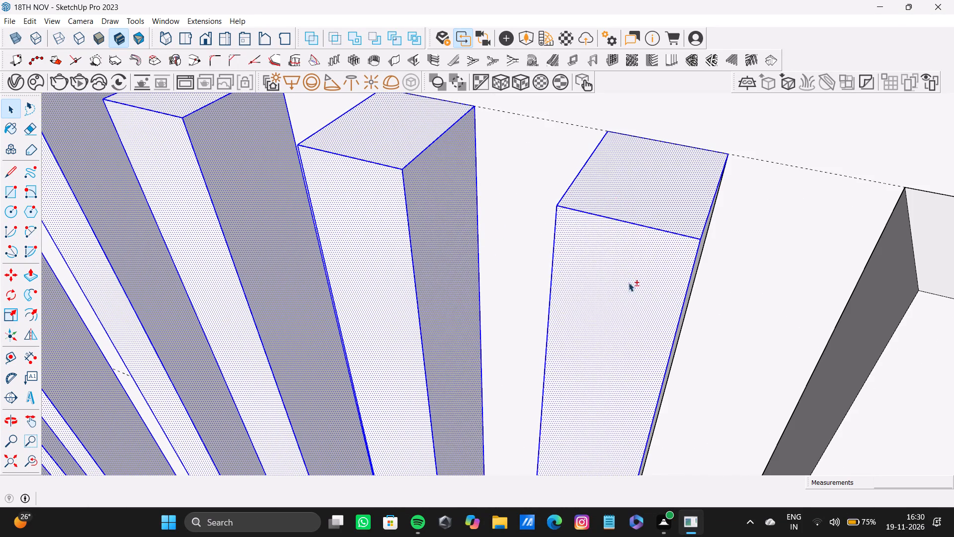
middle_click_drag(553, 257, 349, 172, "shift")
double_click(483, 159, "shift")
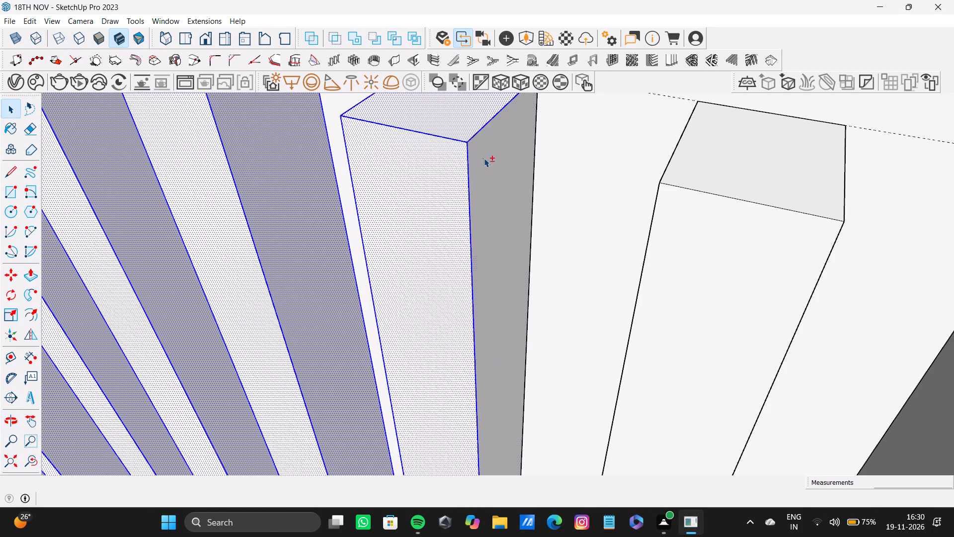
double_click(503, 150, "shift")
Add the tops and fronts of the outer group's last three slats, plus the fifth and seventh slats' outward-facing sides, to the selection.
double_click(774, 182, "shift")
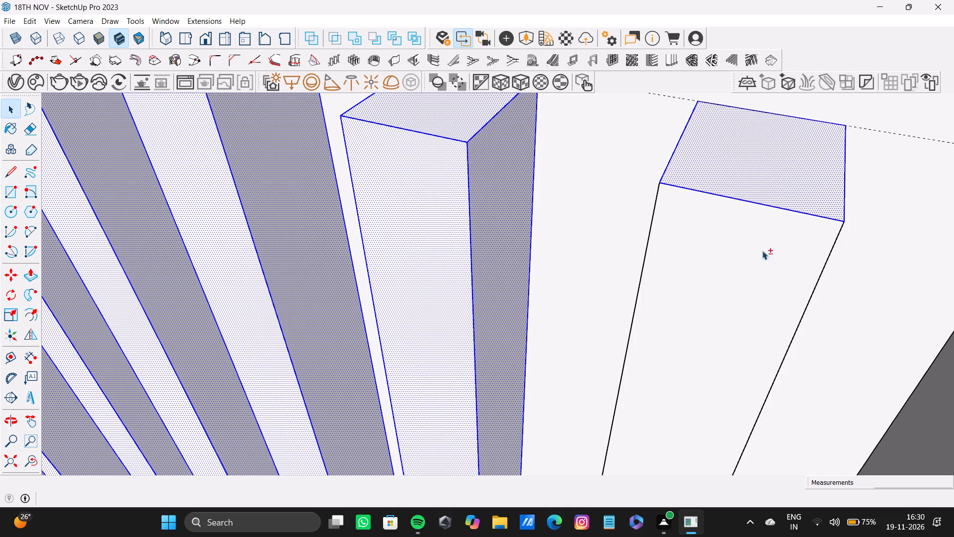
double_click(759, 264, "shift")
scroll(759, 264, "down", 5, "shift")
middle_click_drag(759, 264, 503, 166, "shift")
scroll(552, 151, "up", 3, "shift")
double_click(552, 151, "shift")
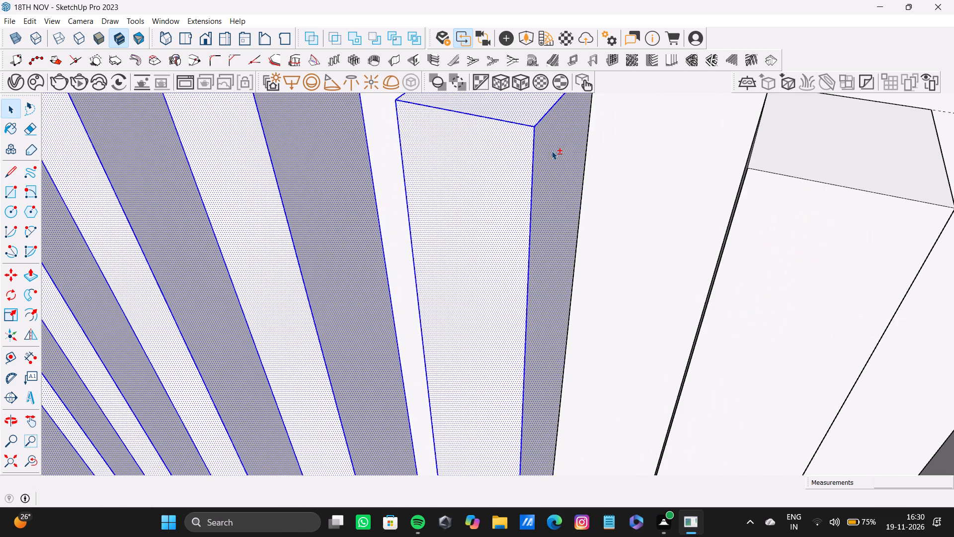
double_click(805, 165, "shift")
double_click(795, 237, "shift")
scroll(795, 237, "down", 9, "shift")
middle_click_drag(794, 237, 750, 224, "shift")
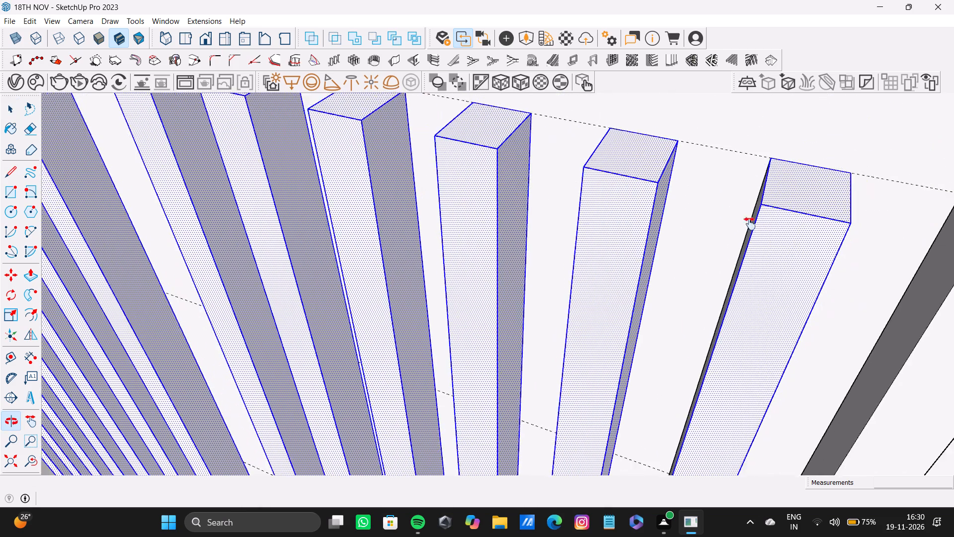
middle_click_drag(750, 224, 672, 201, "shift")
double_click(866, 203, "shift")
double_click(873, 255, "shift")
middle_click_drag(873, 255, 480, 164, "shift")
double_click(562, 163, "shift")
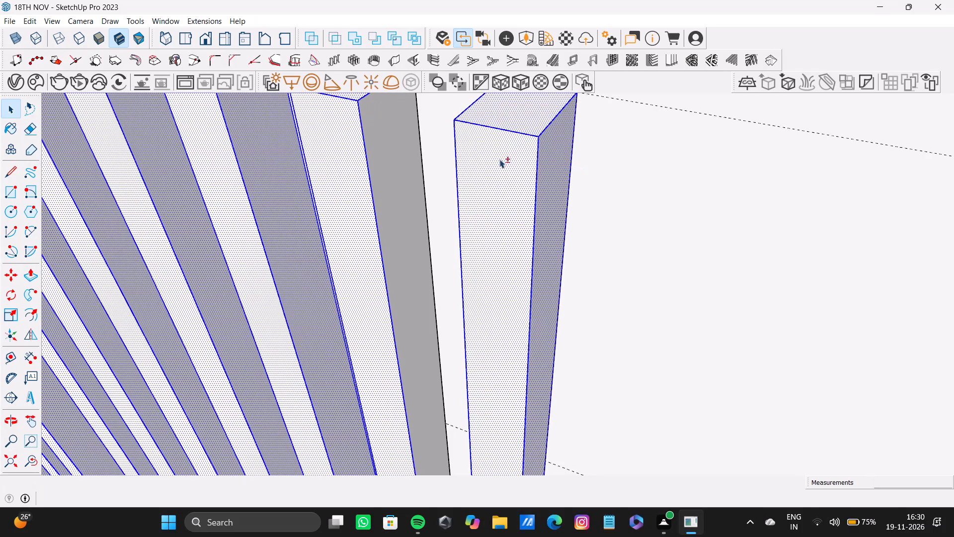
Add the panel-facing side faces of all seven slats in the outer group to the selection.
middle_click_drag(470, 160, 839, 159)
double_click(308, 244, "shift")
middle_click_drag(315, 231, 732, 100, "shift")
double_click(694, 190, "shift")
double_click(616, 378, "shift")
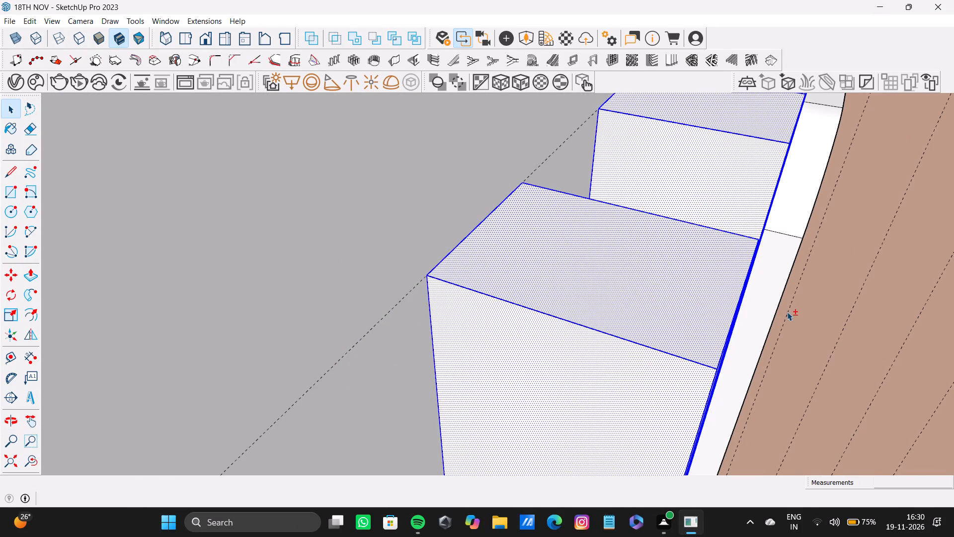
middle_click_drag(787, 313, 689, 187, "shift")
scroll(686, 186, "down", 13)
middle_click_drag(564, 187, 475, 215)
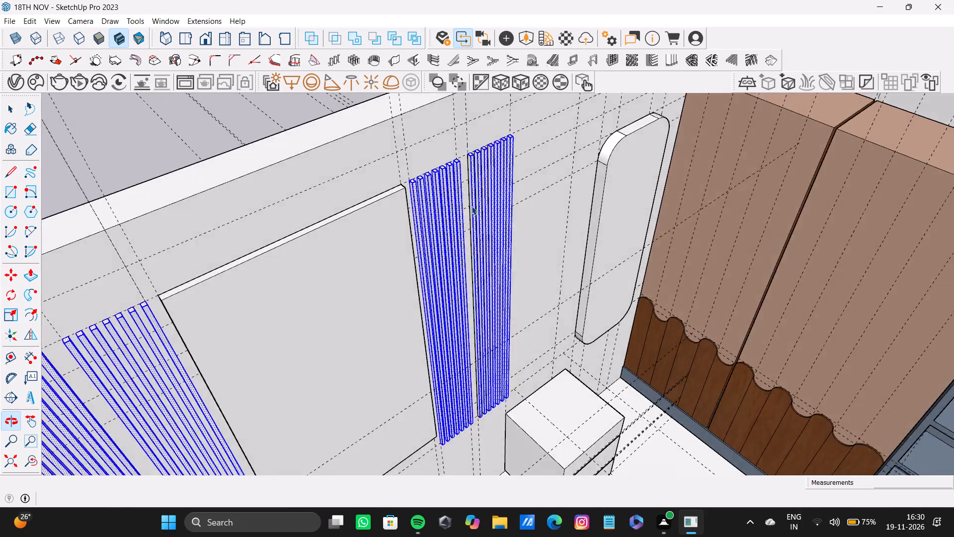
scroll(485, 161, "up", 17)
left_click(507, 133, "shift")
double_click(503, 136, "shift")
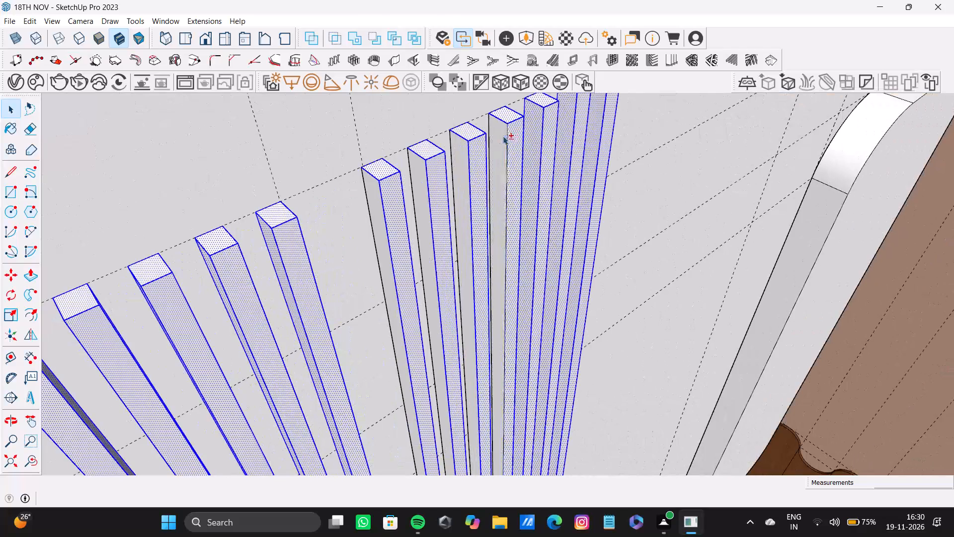
double_click(455, 158, "shift")
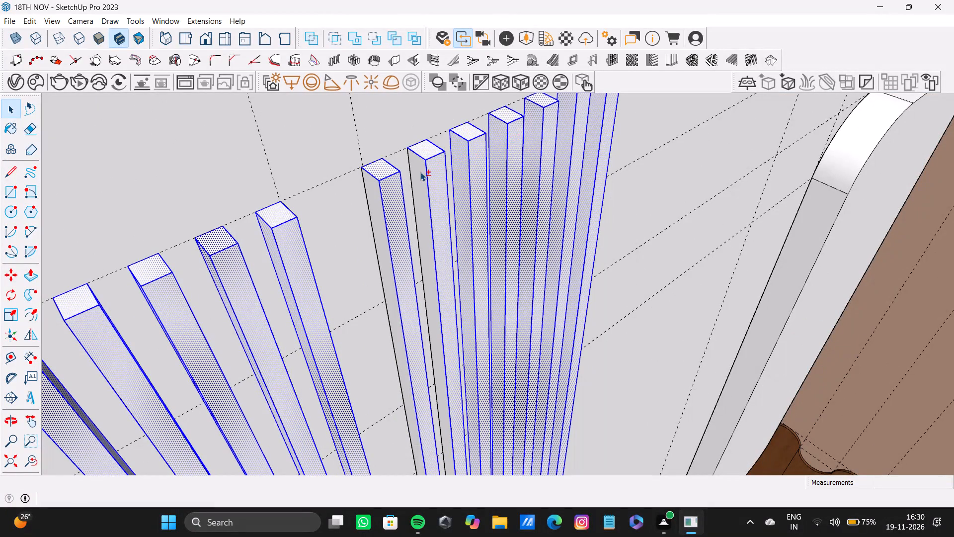
double_click(420, 172, "shift")
double_click(378, 203, "shift")
Add the missed outward-facing side of the outer group's sixth slat to the selection.
scroll(406, 188, "down", 8, "shift")
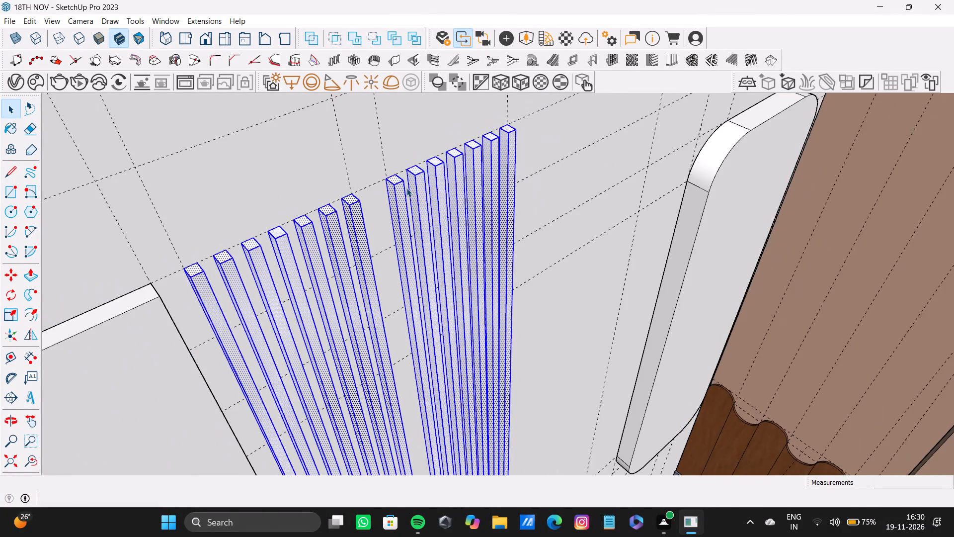
middle_click_drag(406, 188, 648, 110)
middle_click_drag(665, 209, 458, 238, "shift")
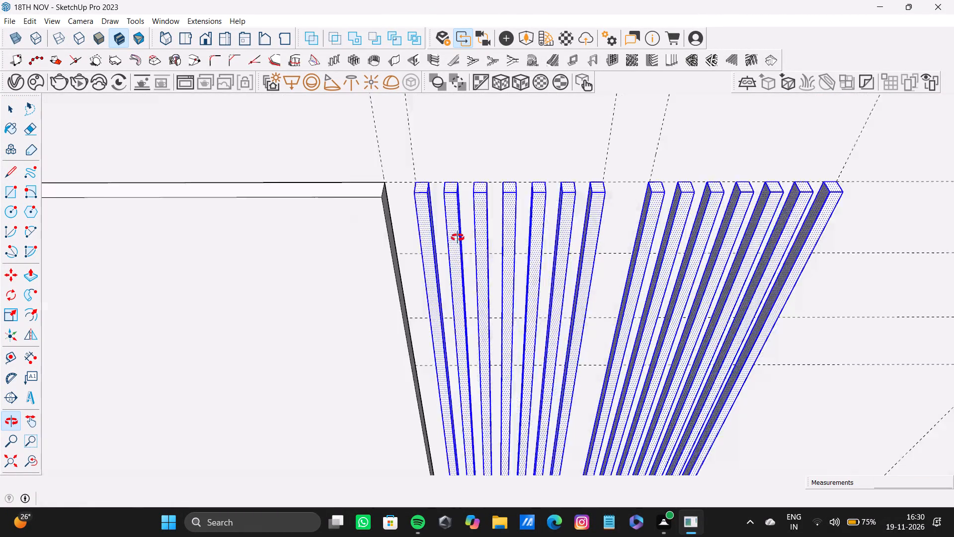
middle_click_drag(458, 238, 340, 207, "shift")
scroll(842, 264, "up", 4, "shift")
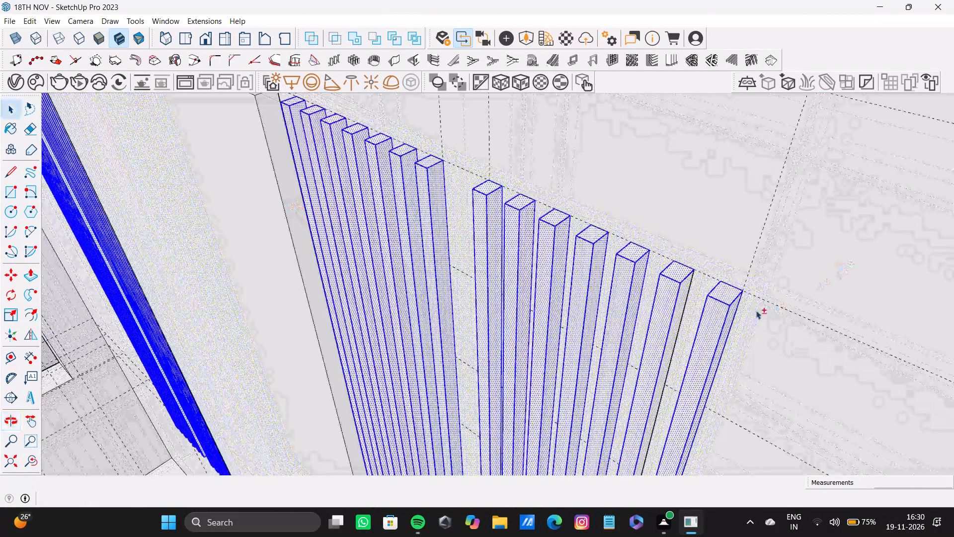
middle_click_drag(756, 310, 575, 168, "shift")
scroll(531, 172, "up", 7, "shift")
double_click(549, 185, "shift")
Add the bottom end faces of all seven slats in the group beside the wide panel to the selection.
scroll(551, 183, "down", 5, "shift")
middle_click_drag(551, 183, 704, 208)
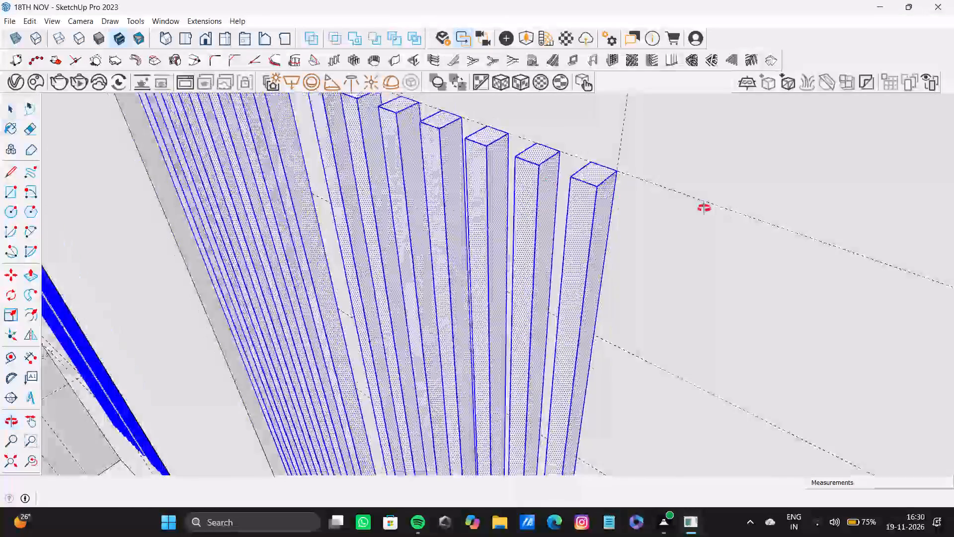
middle_click_drag(704, 208, 736, 252)
scroll(690, 254, "down", 12, "shift")
middle_click_drag(613, 289, 621, 47, "shift")
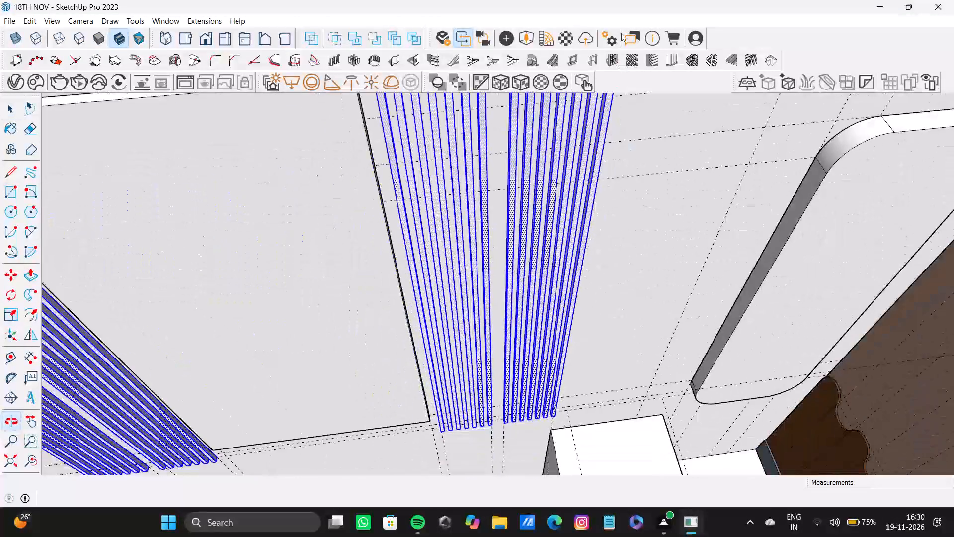
scroll(497, 486, "up", 12, "shift")
middle_click_drag(456, 389, 450, 281)
scroll(393, 414, "up", 5)
middle_click_drag(391, 406, 401, 192)
scroll(401, 286, "up", 7)
double_click(359, 301, "shift")
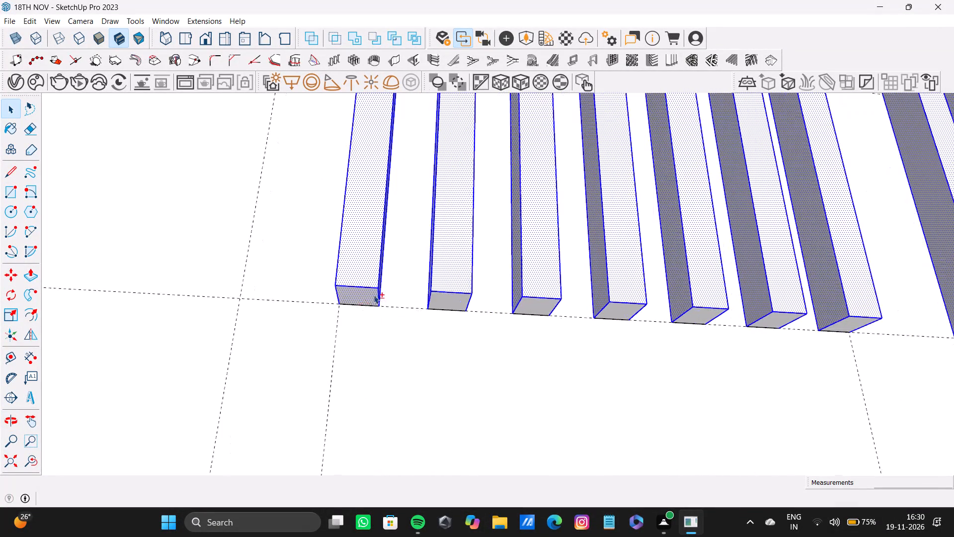
double_click(439, 297, "shift")
double_click(540, 309, "shift")
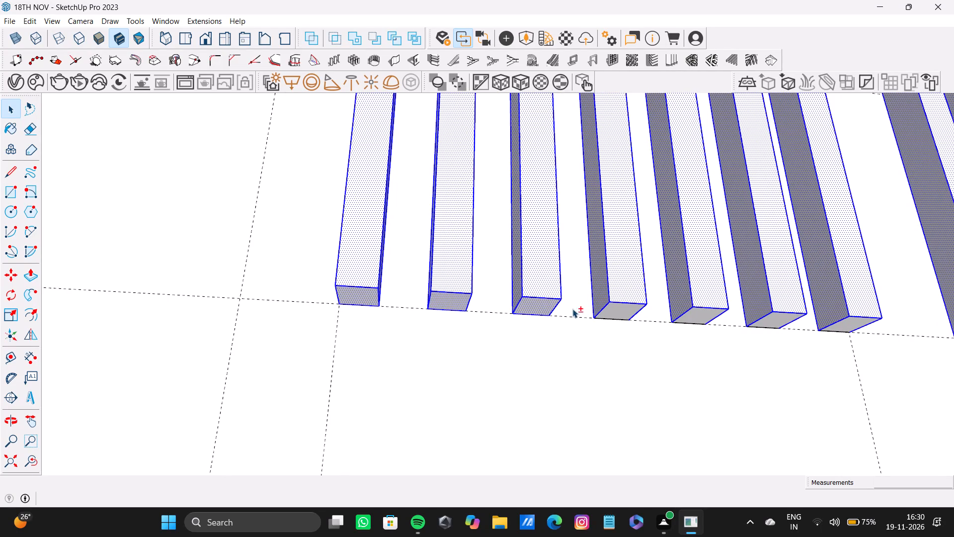
double_click(614, 305, "shift")
double_click(693, 313, "shift")
double_click(776, 317, "shift")
double_click(851, 322, "shift")
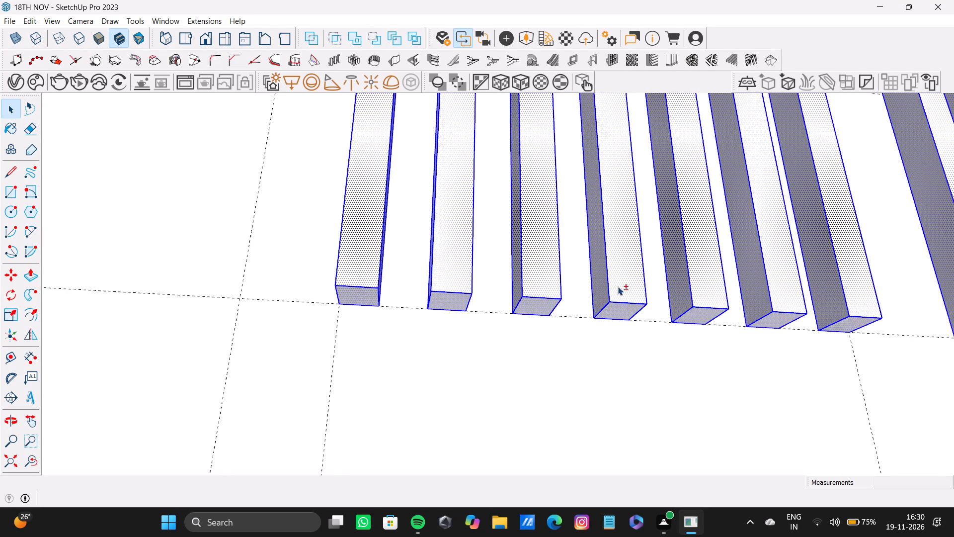
Add the bottom end faces of all seven slats in the outer group to the selection.
scroll(614, 284, "down", 15, "shift")
scroll(682, 303, "up", 14)
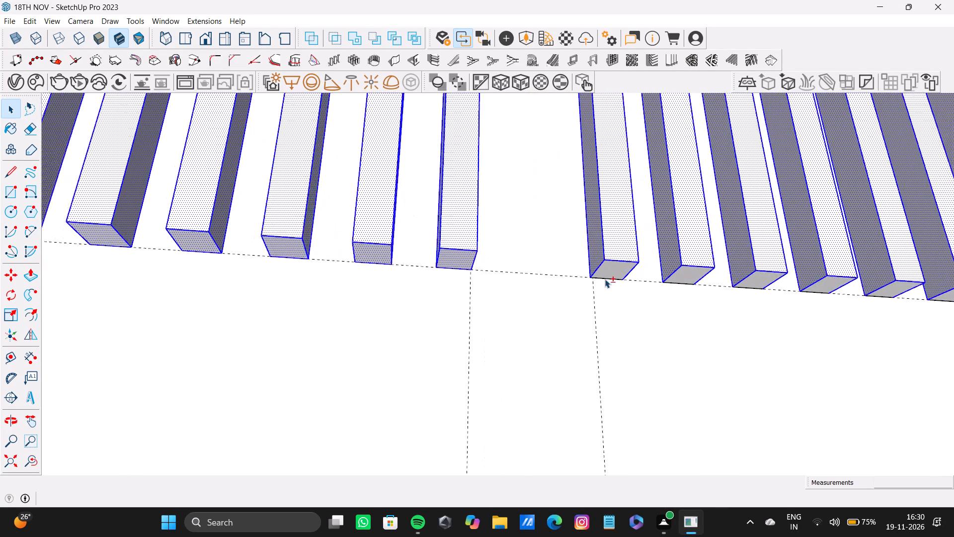
scroll(605, 279, "up", 1)
double_click(622, 260, "shift")
left_click(701, 268, "shift")
double_click(801, 282, "shift")
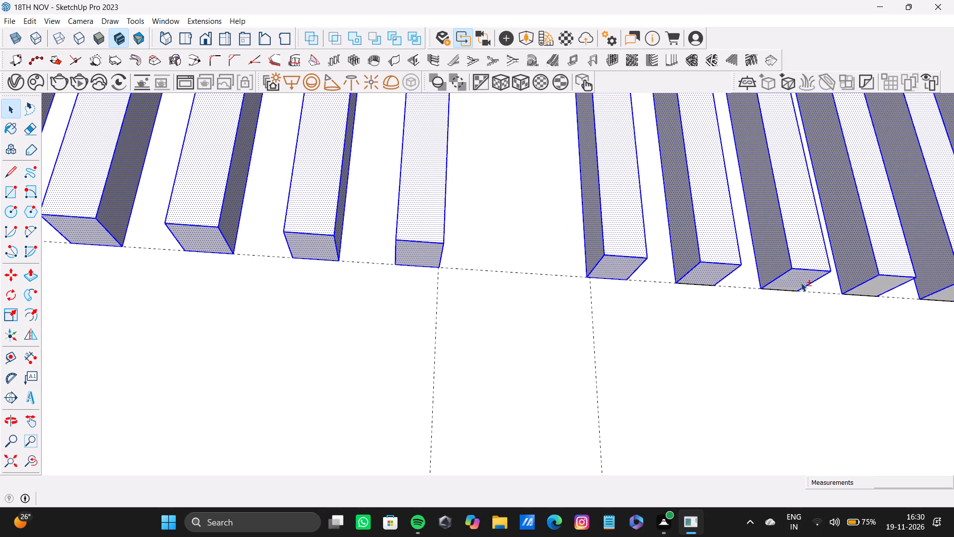
double_click(877, 286, "shift")
scroll(844, 278, "up", 1, "shift")
middle_click_drag(844, 278, 431, 216, "shift")
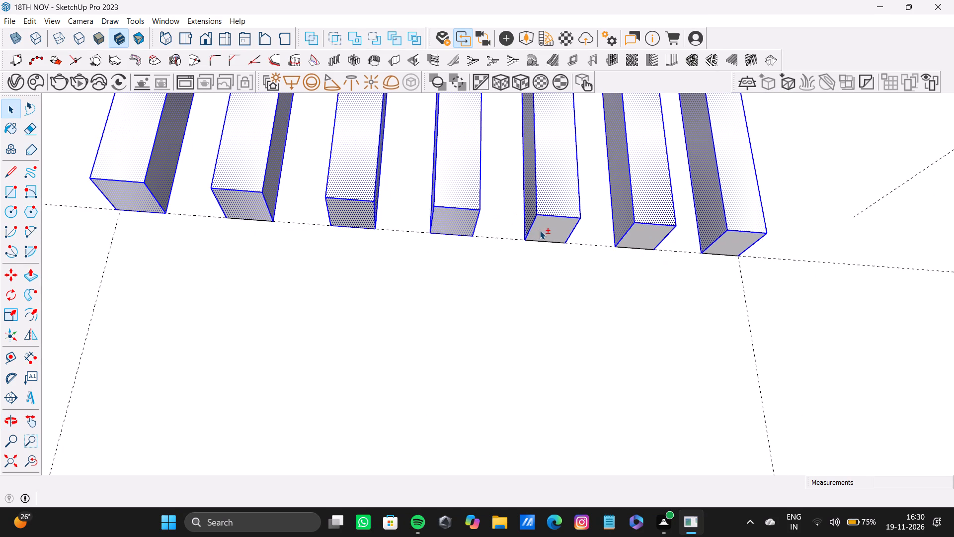
double_click(540, 229, "shift")
double_click(644, 239, "shift")
double_click(728, 242, "shift")
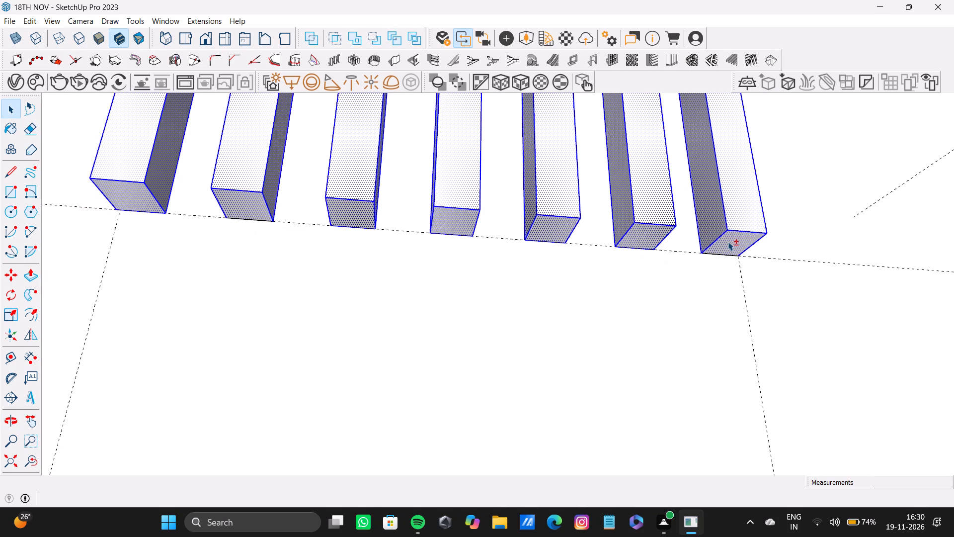
Paint all selected slat faces on both sides of the wide panel with Wood Veneer 01 and clear the selection.
scroll(408, 290, "down", 7)
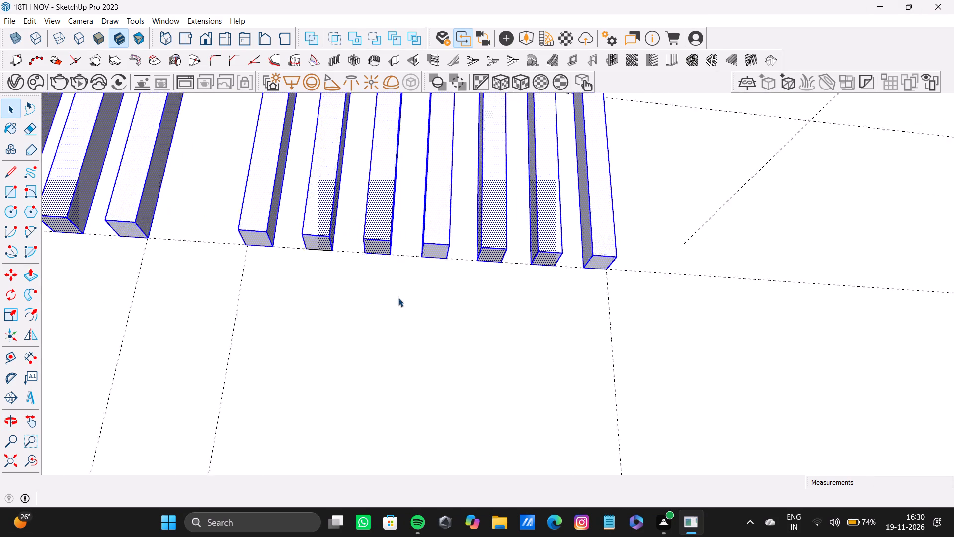
scroll(398, 298, "down", 7)
scroll(366, 352, "up", 1)
middle_click_drag(366, 352, 437, 348, "shift")
scroll(405, 340, "down", 5)
middle_click_drag(399, 335, 434, 370)
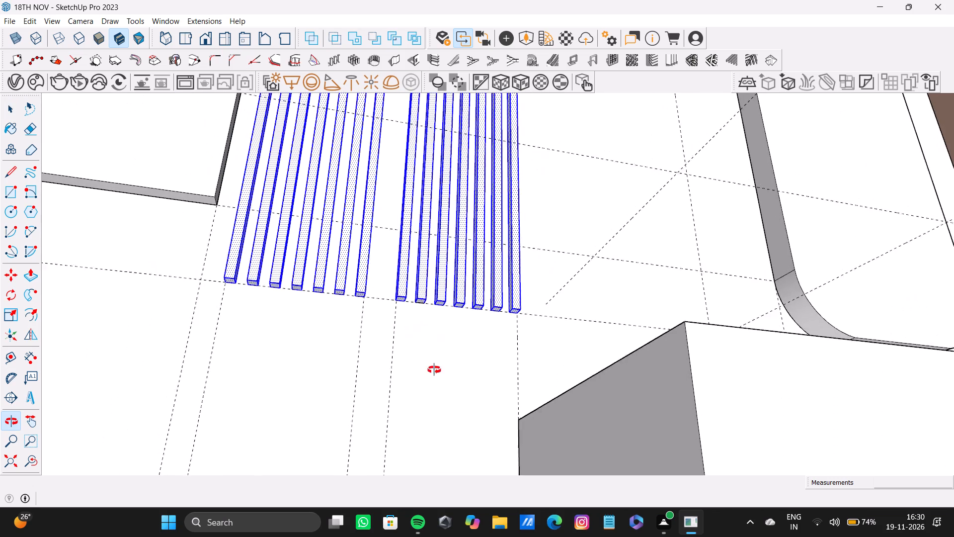
middle_click_drag(434, 370, 430, 417)
scroll(434, 388, "down", 5)
middle_click_drag(386, 308, 422, 404, "shift")
scroll(387, 337, "down", 6)
middle_click_drag(386, 302, 482, 387, "shift")
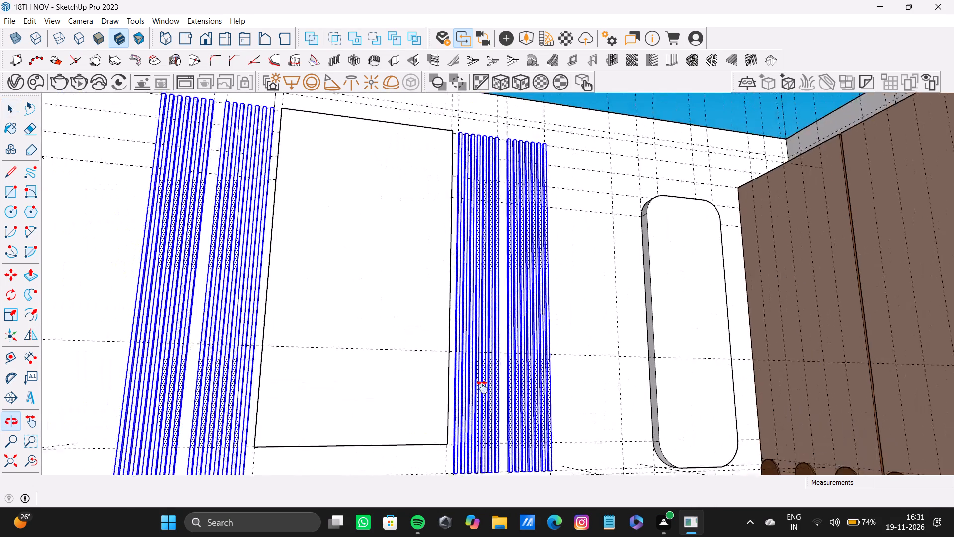
middle_click_drag(482, 387, 478, 438, "shift")
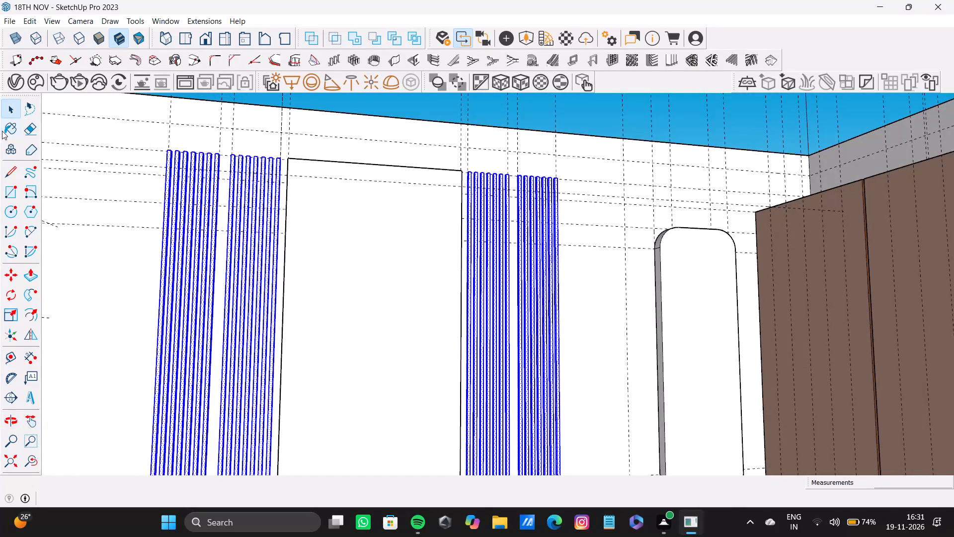
left_click(2, 131)
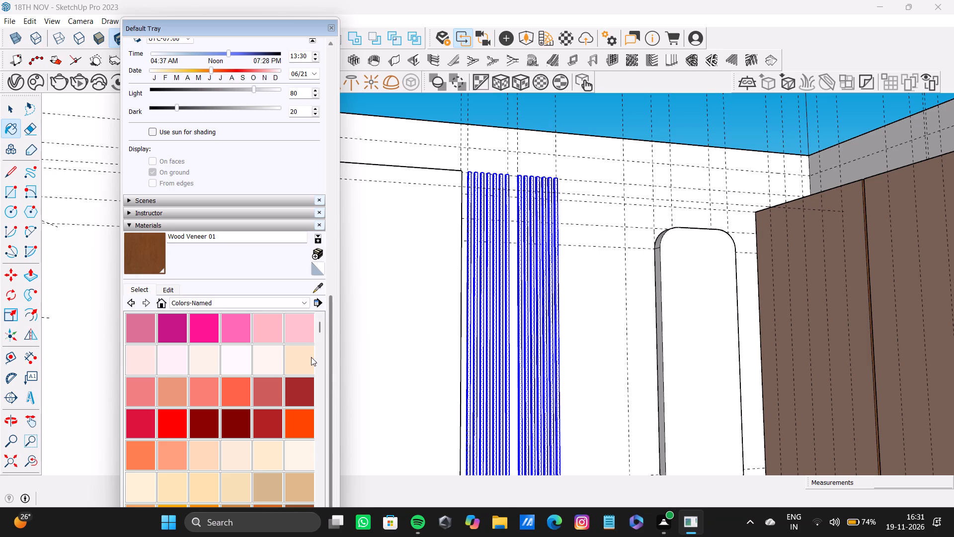
left_click(161, 253)
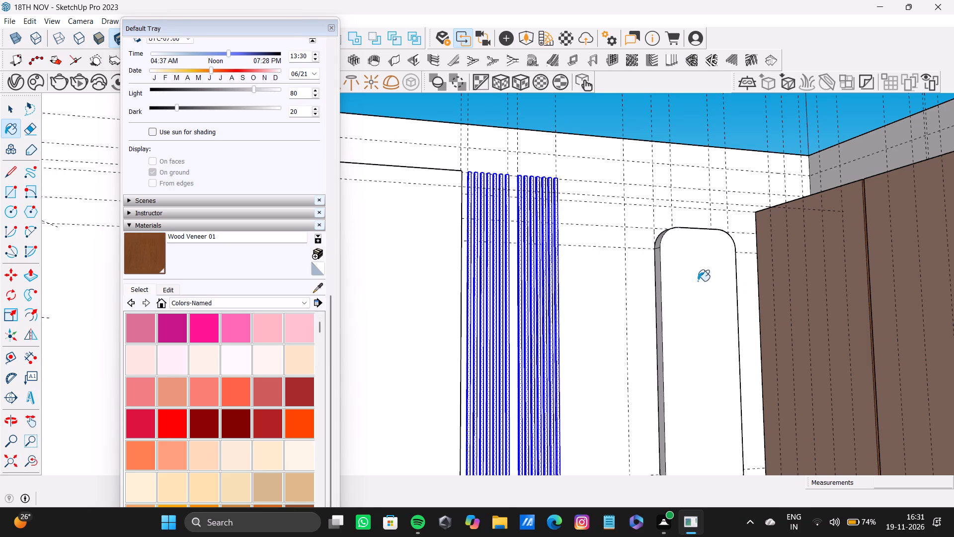
scroll(505, 194, "up", 19)
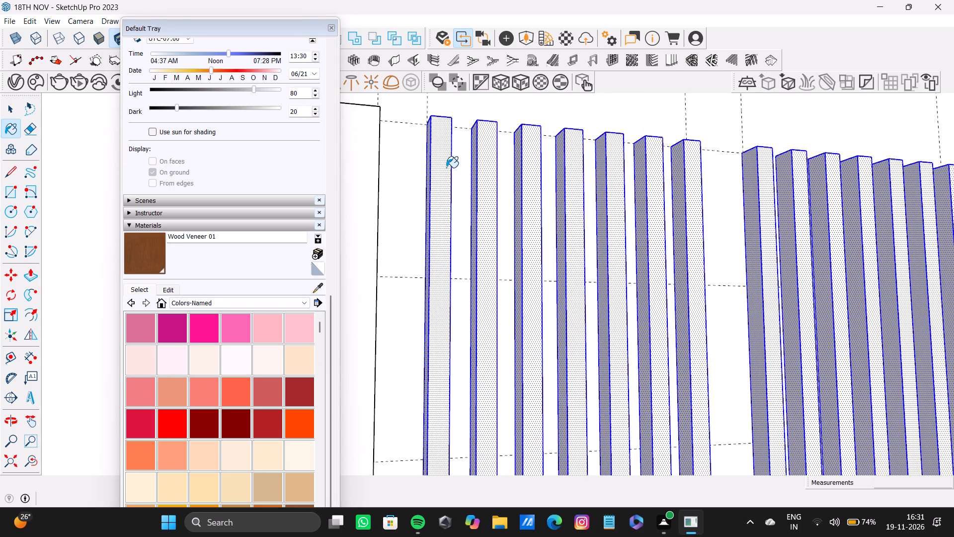
left_click(446, 168)
scroll(470, 237, "down", 20)
scroll(470, 237, "down", 5)
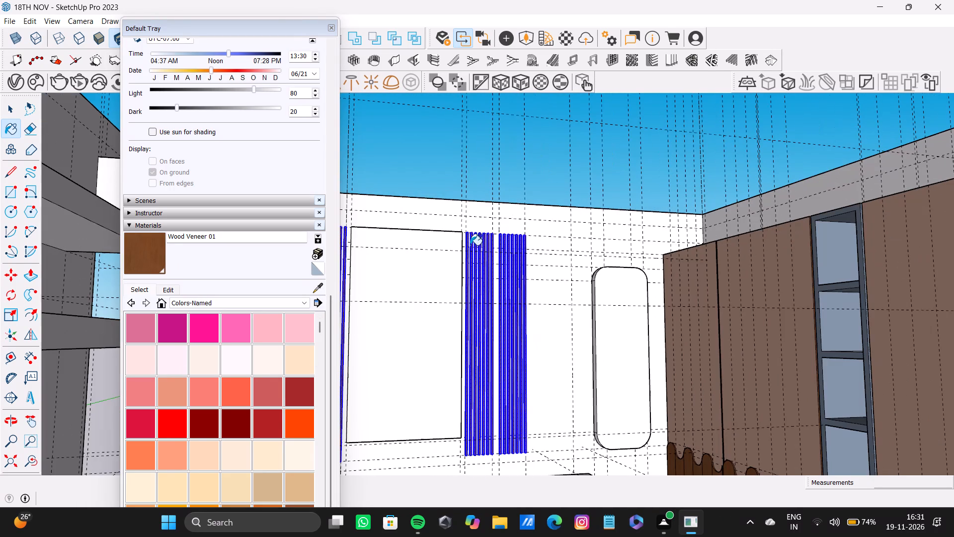
key("space")
key("space")
left_click(548, 134)
key("space")
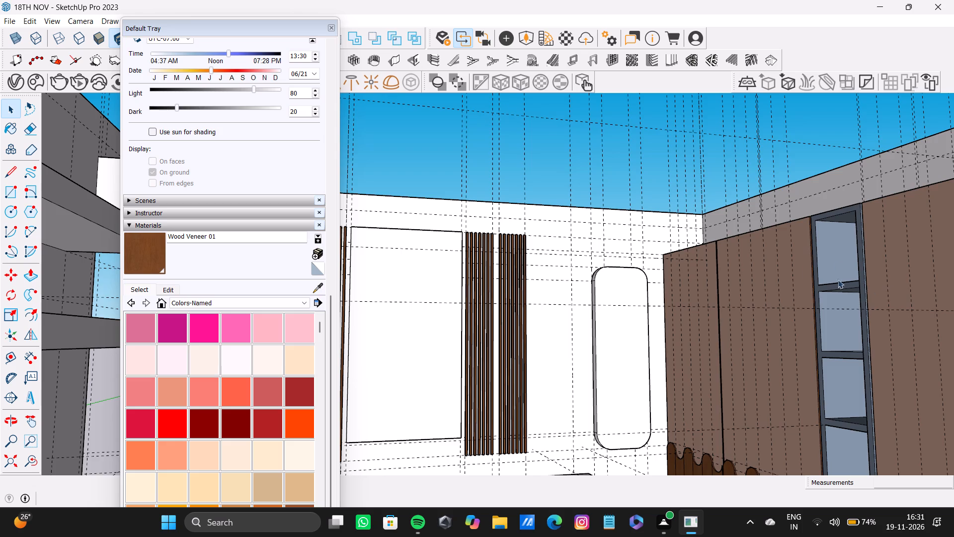
Examine the wardrobe's fronts and top and the veneered slat groups beside the wide panel from several angles.
scroll(806, 268, "up", 9)
middle_click_drag(677, 246, 730, 273)
scroll(661, 246, "up", 3)
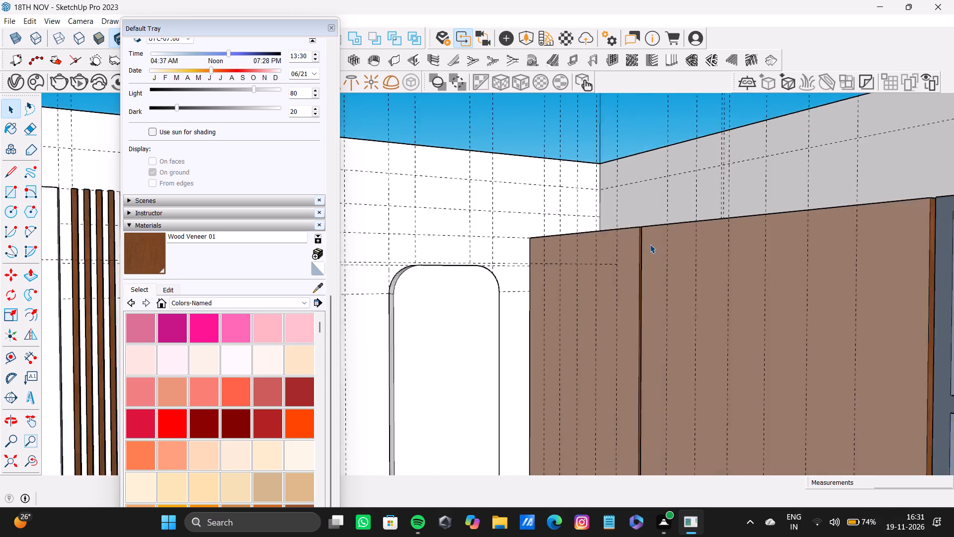
scroll(650, 244, "up", 7)
scroll(646, 239, "down", 16)
middle_click_drag(795, 276, 642, 256, "shift")
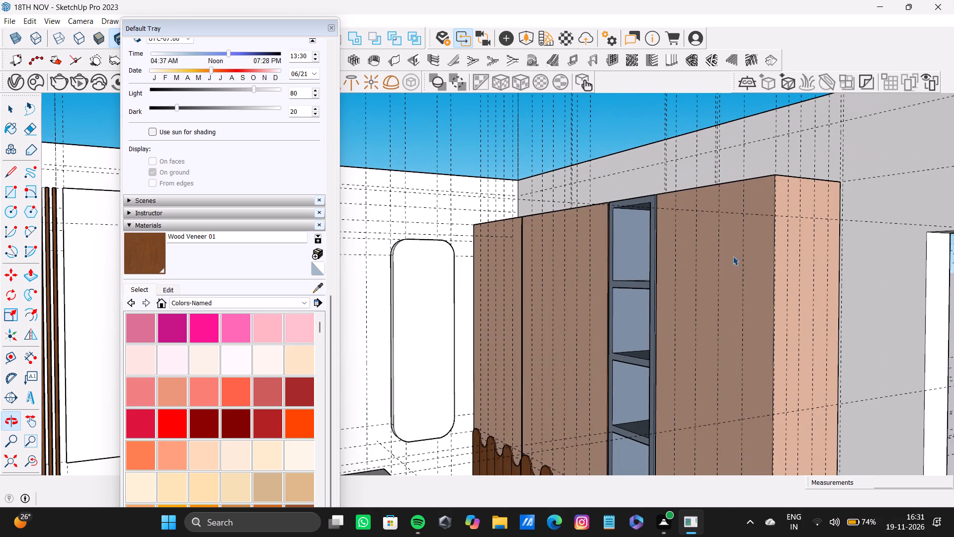
scroll(813, 244, "up", 4)
scroll(715, 246, "down", 5)
scroll(715, 246, "up", 1)
middle_click_drag(717, 248, 781, 386)
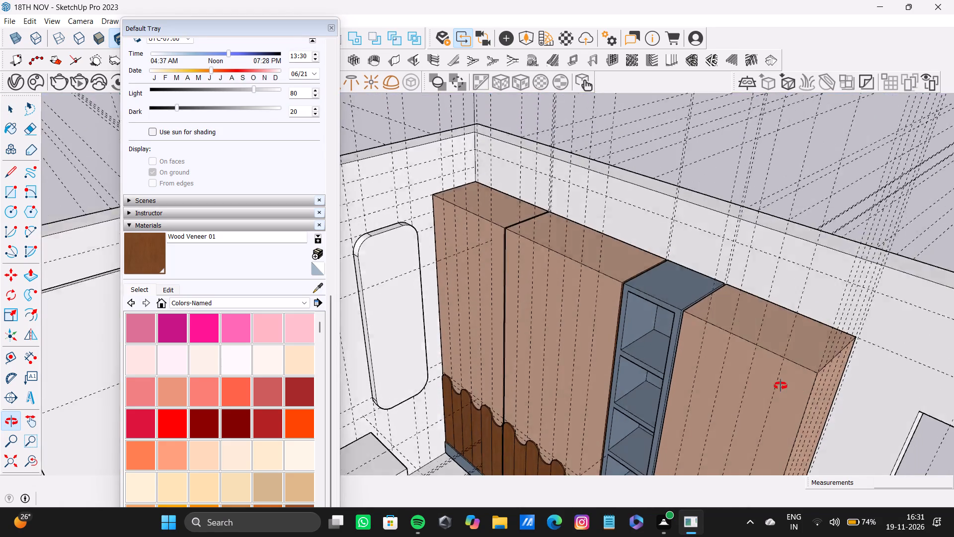
middle_click_drag(781, 386, 891, 396)
scroll(744, 274, "up", 7)
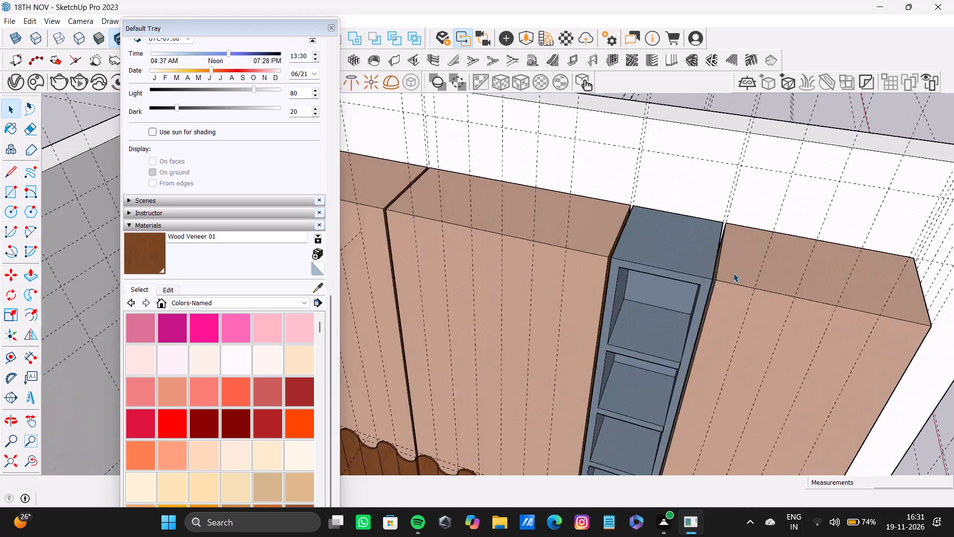
scroll(733, 273, "up", 6)
scroll(696, 283, "down", 20)
scroll(696, 283, "down", 6)
middle_click_drag(688, 354, 556, 228)
scroll(680, 378, "down", 4)
middle_click_drag(680, 379, 517, 383, "shift")
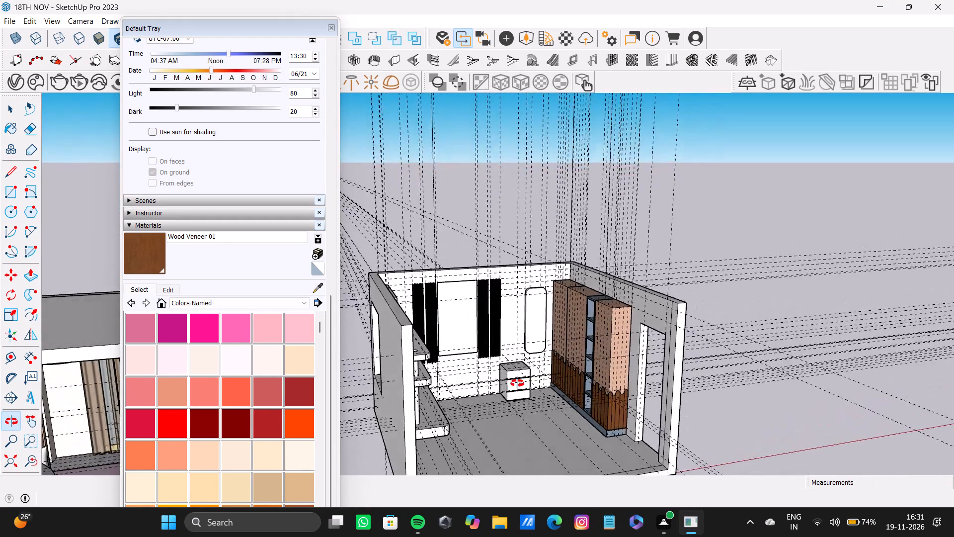
middle_click_drag(517, 383, 443, 393, "shift")
scroll(476, 361, "up", 14)
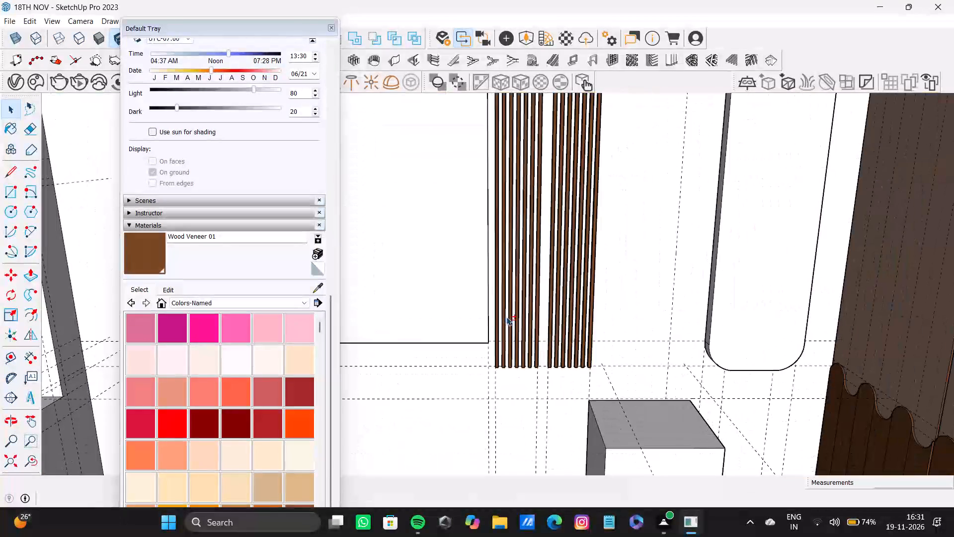
middle_click_drag(506, 281, 614, 339, "shift")
scroll(603, 339, "down", 5)
middle_click_drag(598, 337, 561, 314, "shift")
scroll(561, 315, "down", 4)
middle_click_drag(561, 315, 549, 369, "shift")
scroll(546, 367, "down", 1)
scroll(510, 336, "up", 5)
scroll(494, 314, "down", 4)
middle_click_drag(493, 310, 598, 340, "shift")
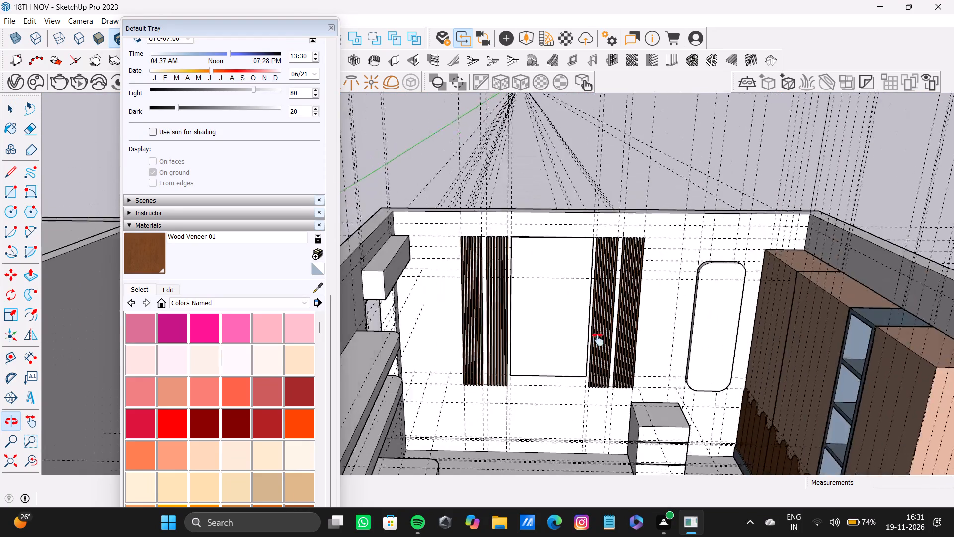
Select the top and front faces of the upper two wall shelves beside the window.
middle_click_drag(598, 340, 458, 371, "shift")
scroll(457, 367, "down", 4)
middle_click_drag(457, 367, 530, 322, "shift")
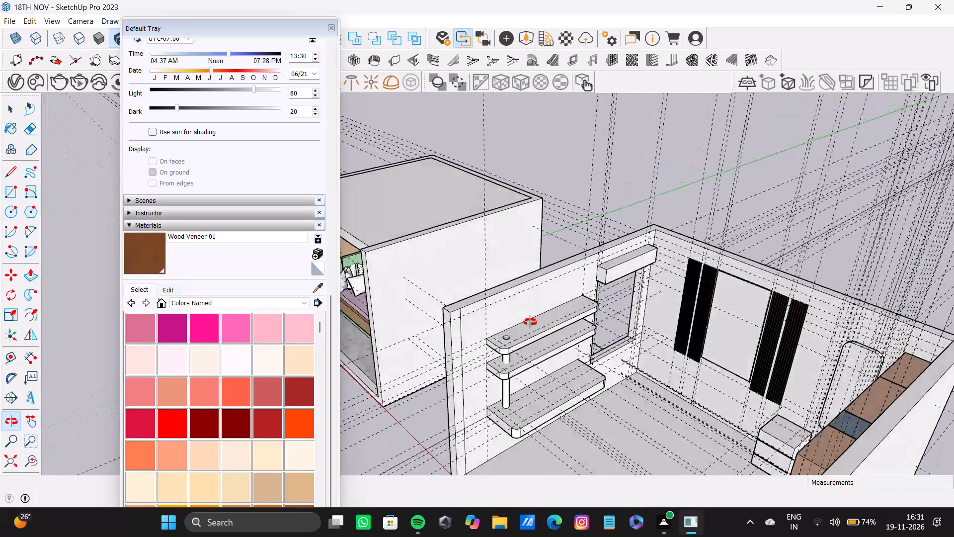
middle_click_drag(530, 322, 471, 342, "shift")
scroll(487, 345, "up", 7)
double_click(508, 343, "shift")
double_click(516, 349, "shift")
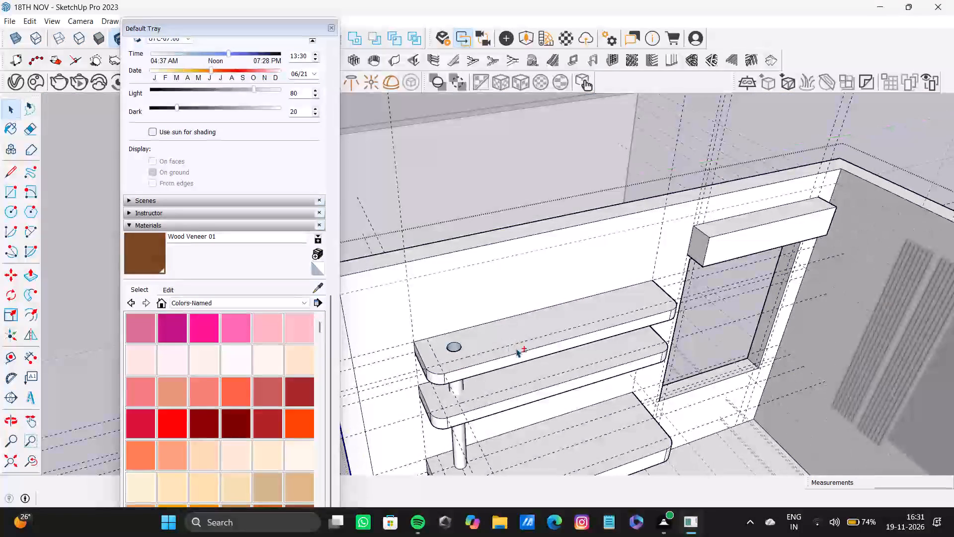
double_click(518, 356, "shift")
double_click(523, 391, "shift")
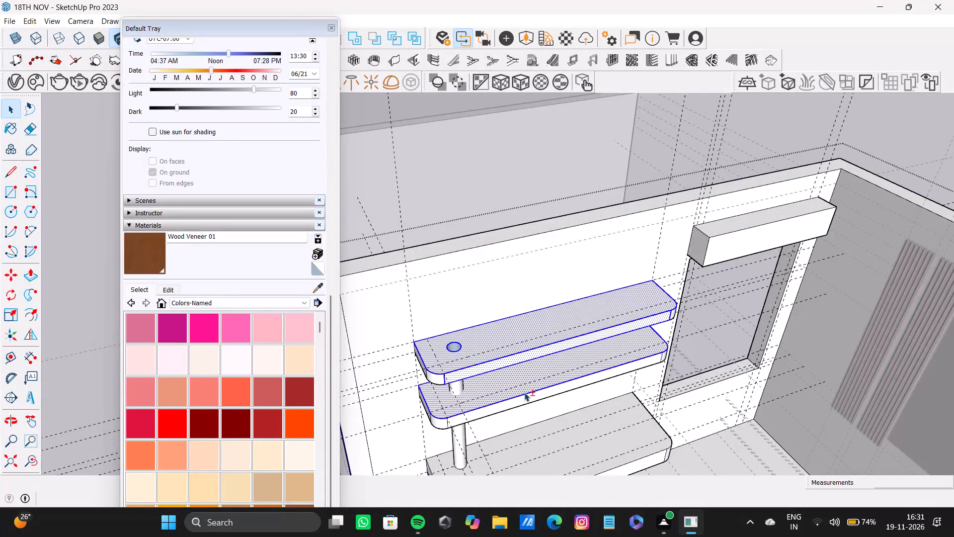
double_click(526, 396, "shift")
Add the end faces and rounded corners of the upper two shelves, at the end away from the window, to the selection.
middle_click_drag(495, 431, 495, 365, "shift")
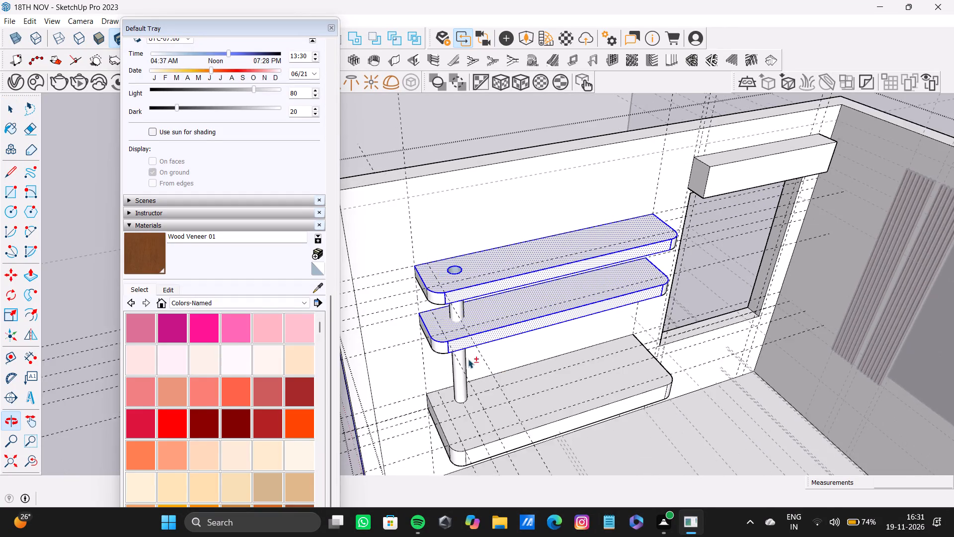
scroll(467, 360, "up", 4, "shift")
double_click(429, 341, "shift")
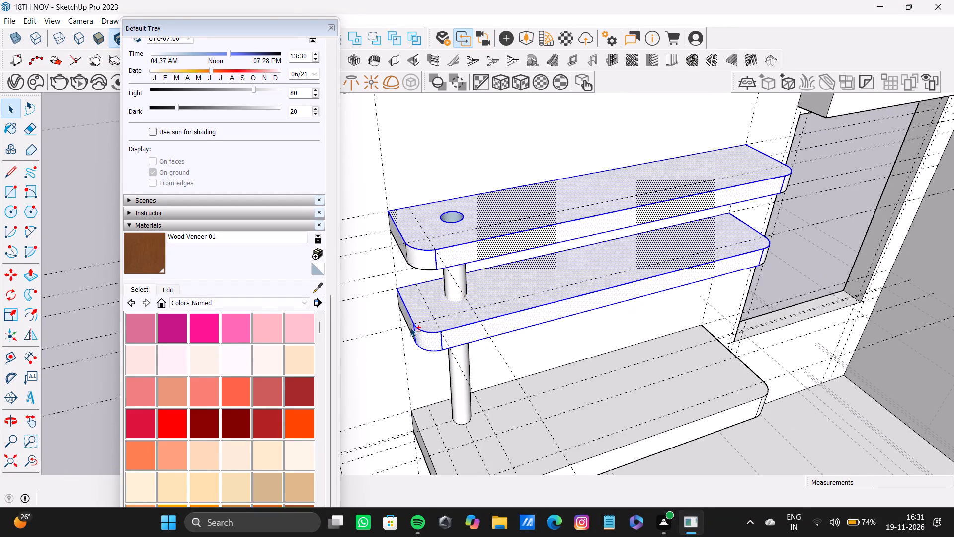
double_click(410, 328, "shift")
double_click(423, 262, "shift")
middle_click_drag(429, 271, 528, 282, "shift")
scroll(511, 269, "up", 4, "shift")
double_click(491, 240, "shift")
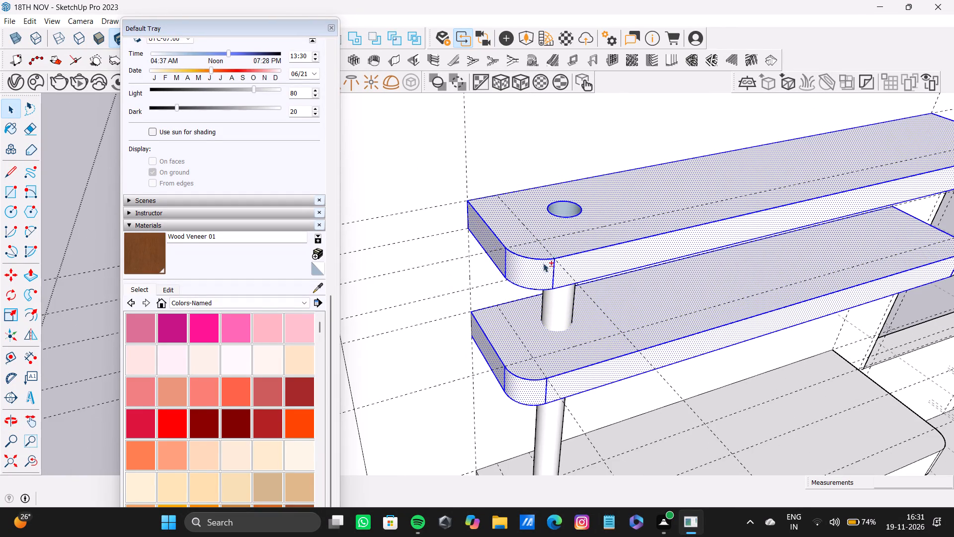
Add the window-side end faces and rounded corners of the upper two shelves to the selection.
scroll(546, 267, "down", 4, "shift")
middle_click_drag(550, 274, 427, 392, "shift")
scroll(501, 376, "down", 1, "shift")
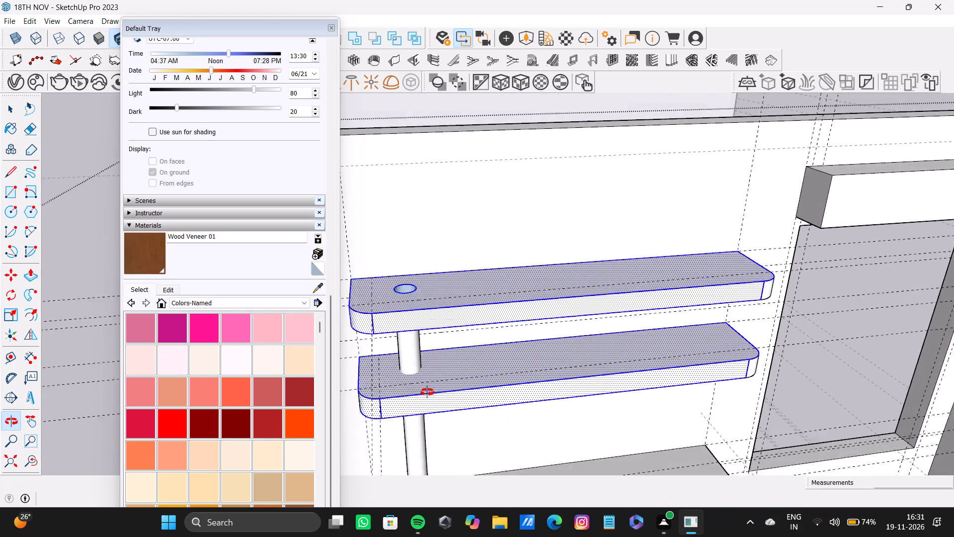
middle_click_drag(427, 392, 422, 389, "shift")
scroll(634, 352, "up", 8)
middle_click_drag(752, 258, 538, 232, "shift")
scroll(587, 200, "up", 1, "shift")
double_click(498, 136, "shift")
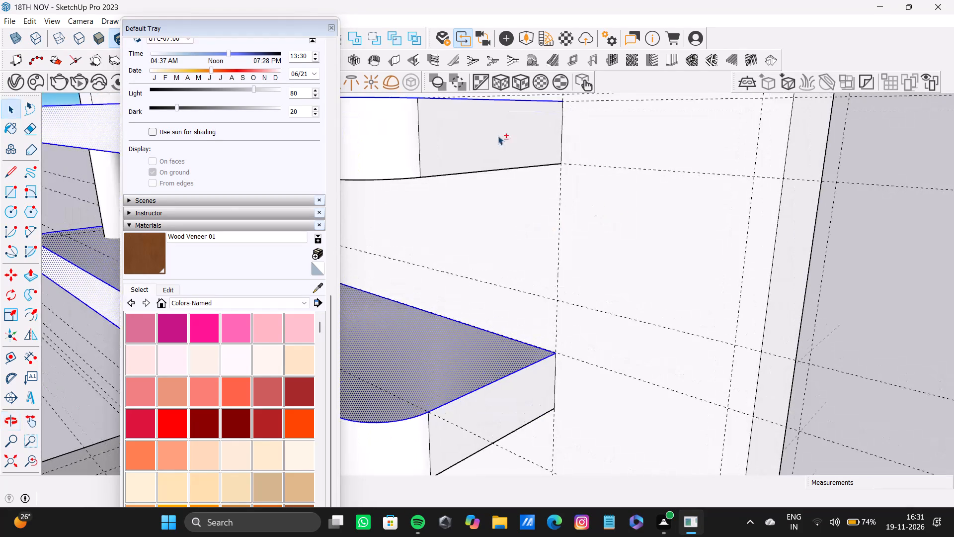
double_click(407, 146, "shift")
scroll(471, 261, "down", 7, "shift")
middle_click_drag(471, 261, 508, 227, "shift")
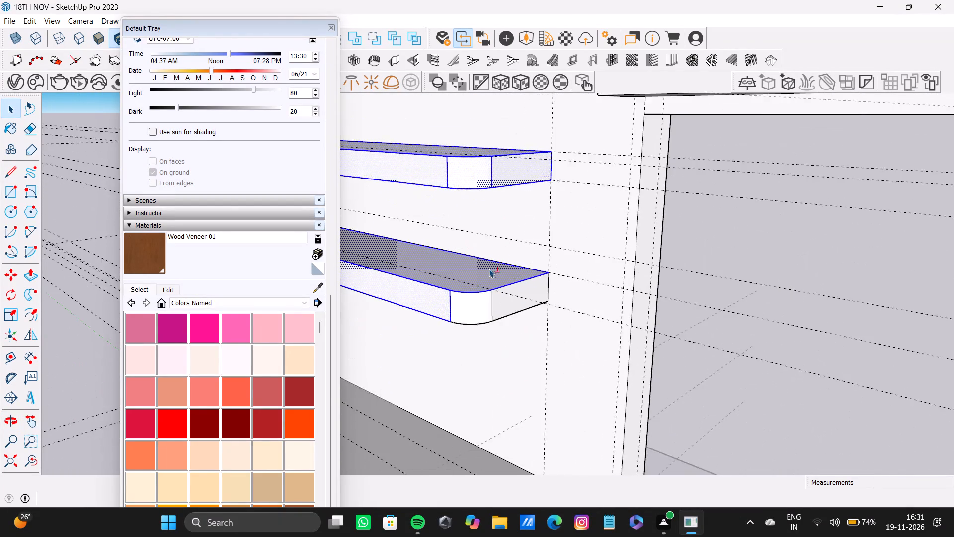
scroll(489, 269, "up", 2, "shift")
double_click(487, 311, "shift")
left_click(498, 310, "shift")
left_click(502, 308, "shift")
scroll(465, 293, "down", 5, "shift")
double_click(492, 298, "shift")
double_click(497, 300, "shift")
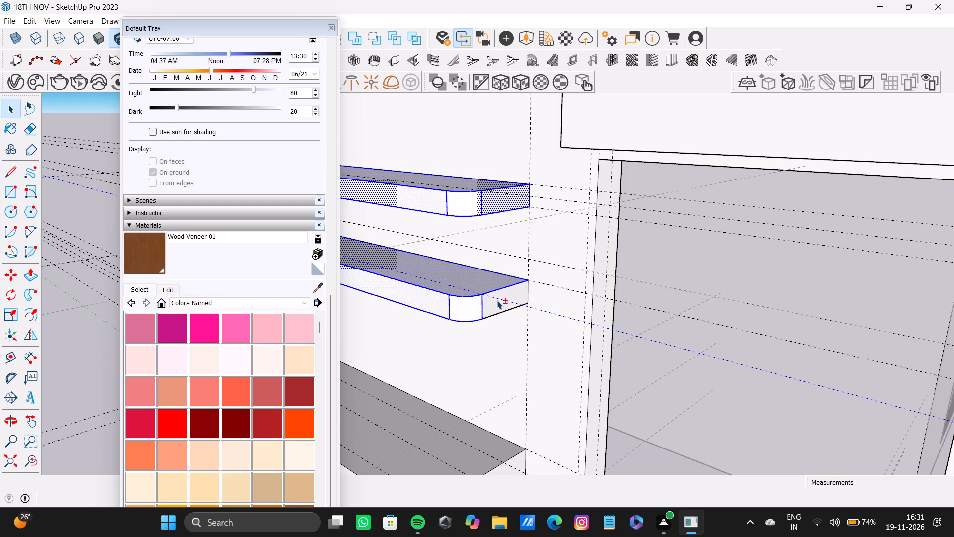
Add the underside of the topmost shelf to the selection.
middle_click_drag(463, 287, 532, 266, "shift")
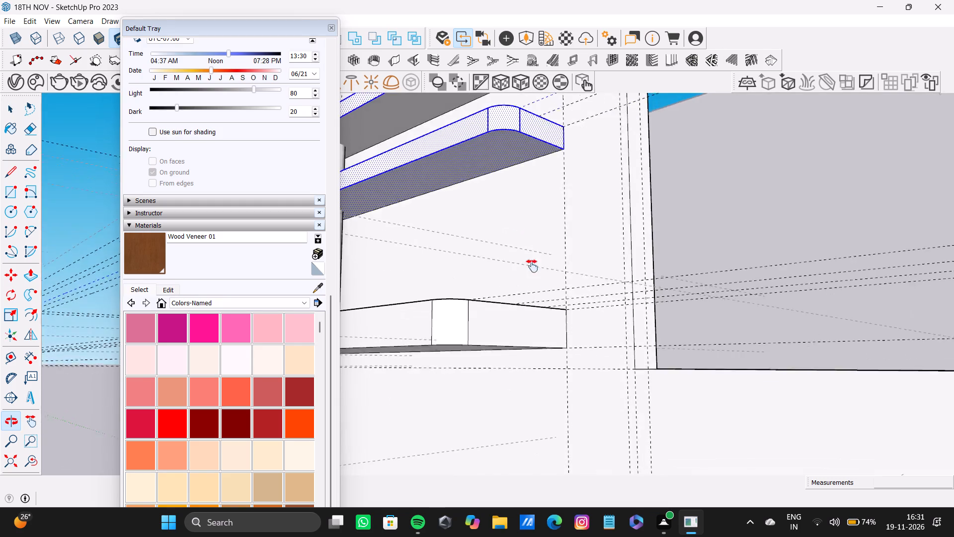
middle_click_drag(532, 266, 552, 373, "shift")
left_click(530, 192, "shift")
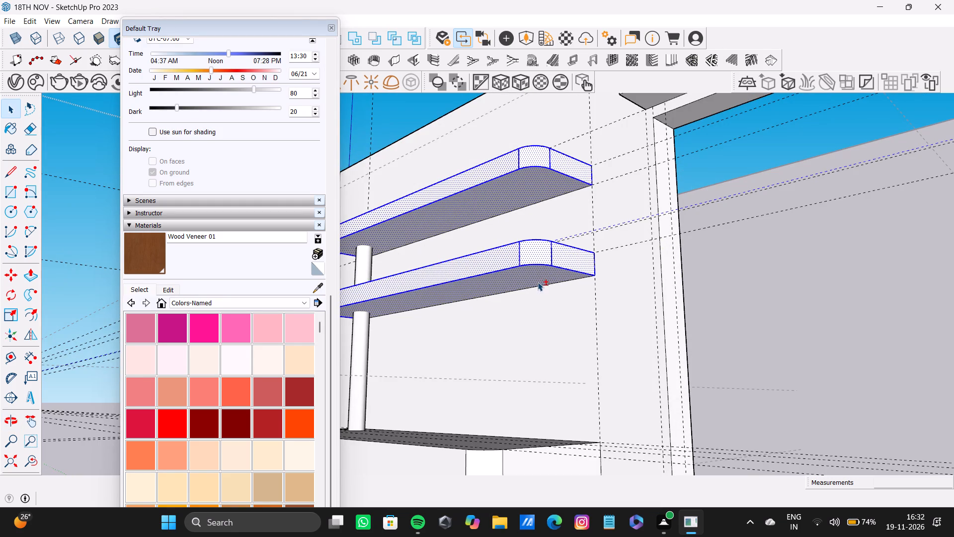
Add the lowest shelf's top, front, and the rounded corner and end face away from the window to the selection.
scroll(536, 311, "down", 4, "shift")
middle_click(536, 311, "shift")
left_click(18, 458, "shift")
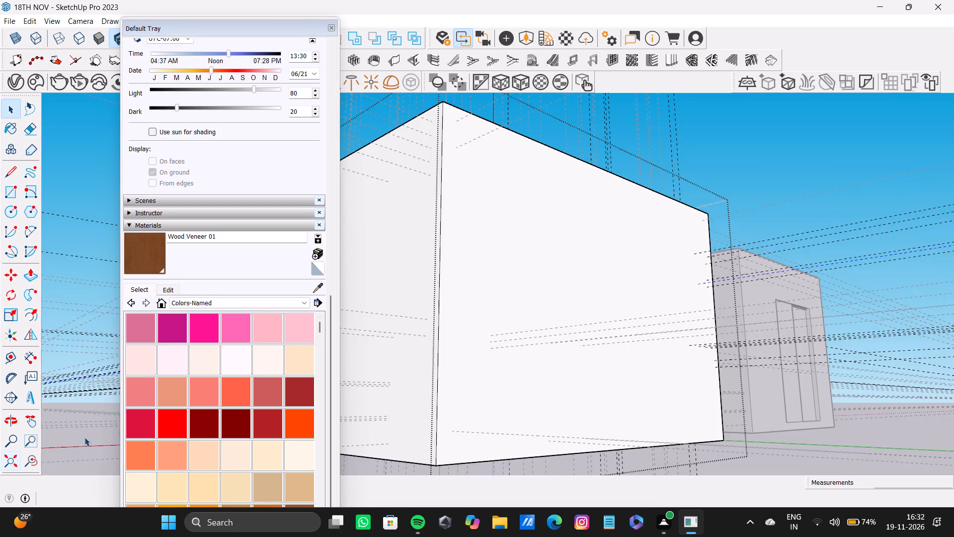
middle_click_drag(377, 353, 550, 382)
scroll(568, 316, "down", 15)
middle_click_drag(435, 296, 551, 333)
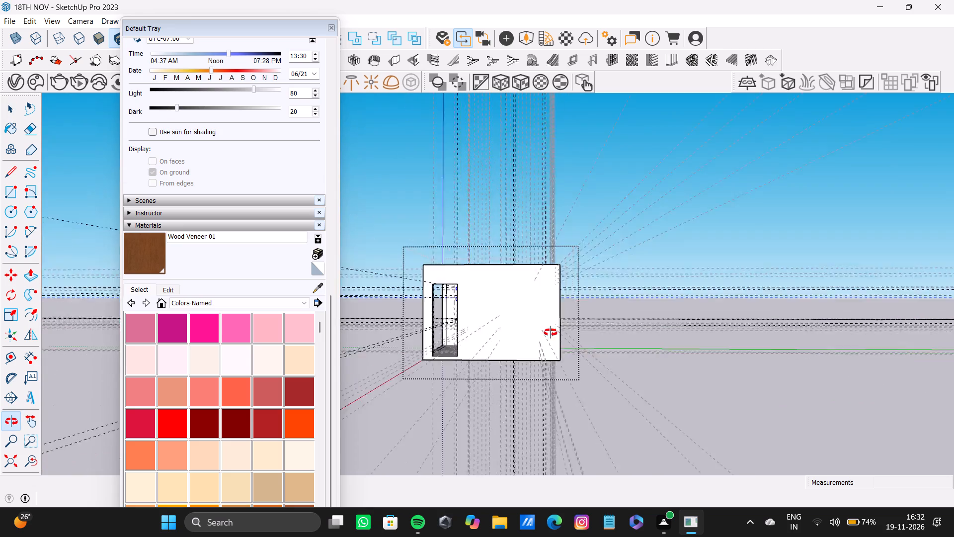
middle_click_drag(551, 333, 555, 333)
scroll(480, 323, "up", 20)
middle_click_drag(373, 313, 414, 340)
scroll(447, 340, "up", 7, "shift")
double_click(626, 332, "shift")
double_click(642, 373, "shift")
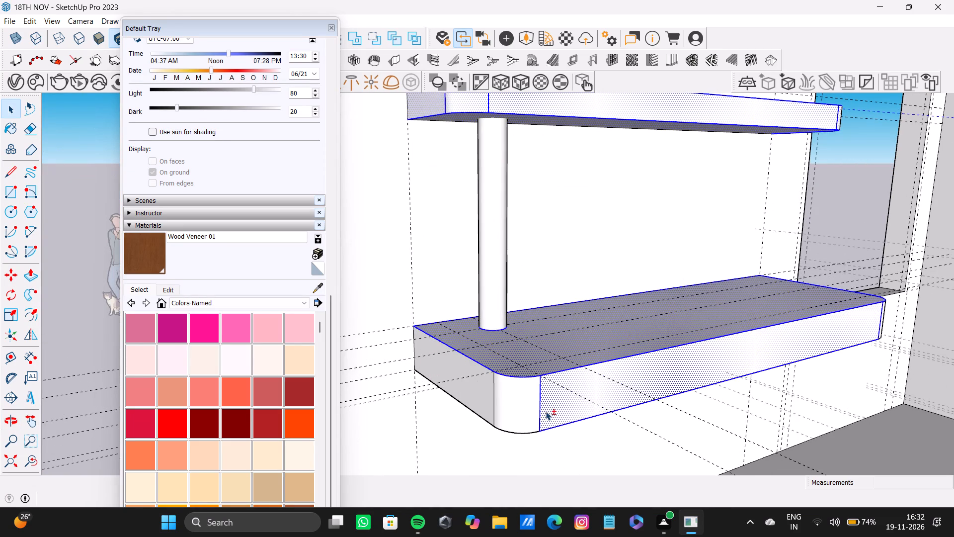
double_click(536, 415, "shift")
double_click(485, 407, "shift")
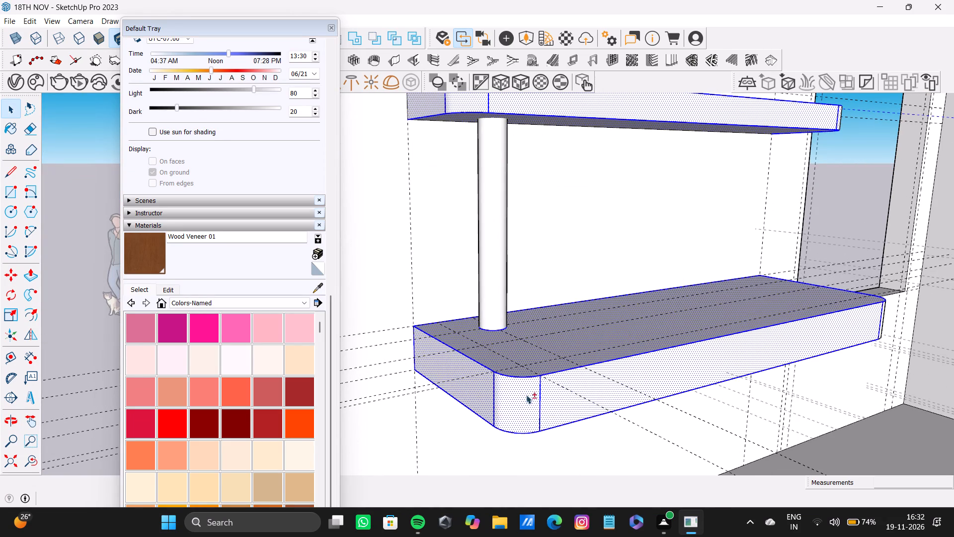
Add the lowest shelf's window-side end face and rounded corner to the selection.
middle_click_drag(534, 389, 404, 411, "shift")
middle_click_drag(540, 375, 398, 370)
scroll(534, 367, "down", 4)
middle_click_drag(571, 368, 478, 370)
scroll(513, 371, "up", 2)
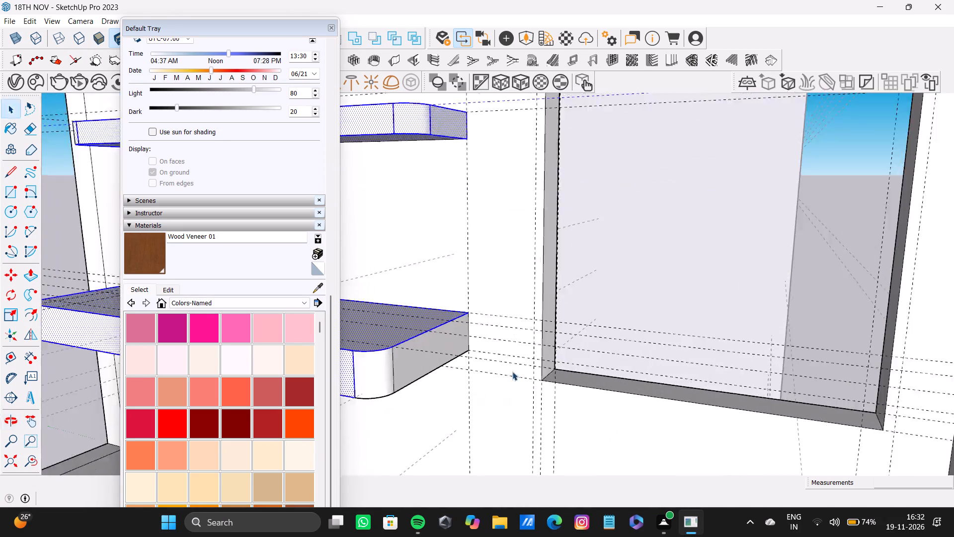
scroll(512, 371, "up", 5)
middle_click_drag(430, 357, 557, 338, "shift")
double_click(522, 334, "shift")
double_click(458, 343, "shift")
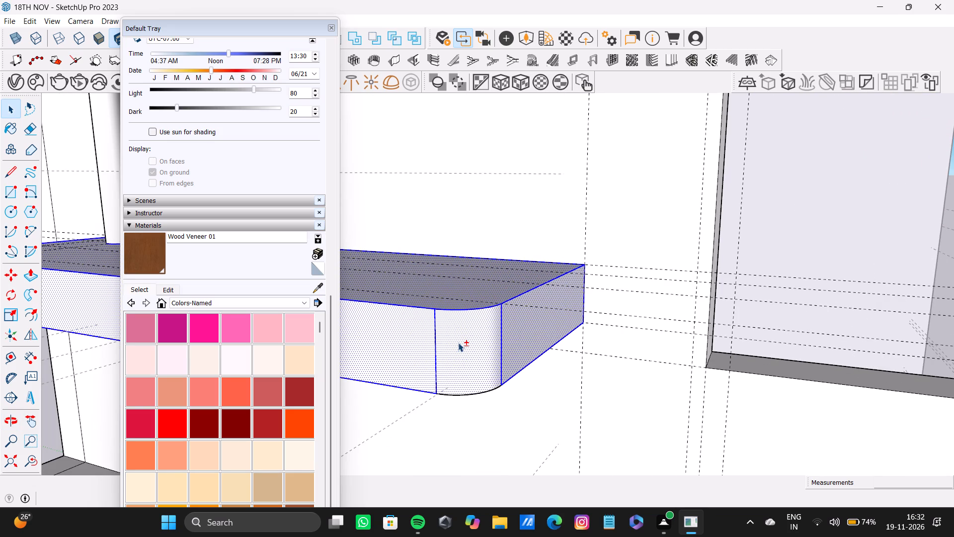
Add the underside of the lowest shelf to the selection.
middle_click_drag(458, 355, 500, 246, "shift")
middle_click_drag(537, 329, 520, 234, "shift")
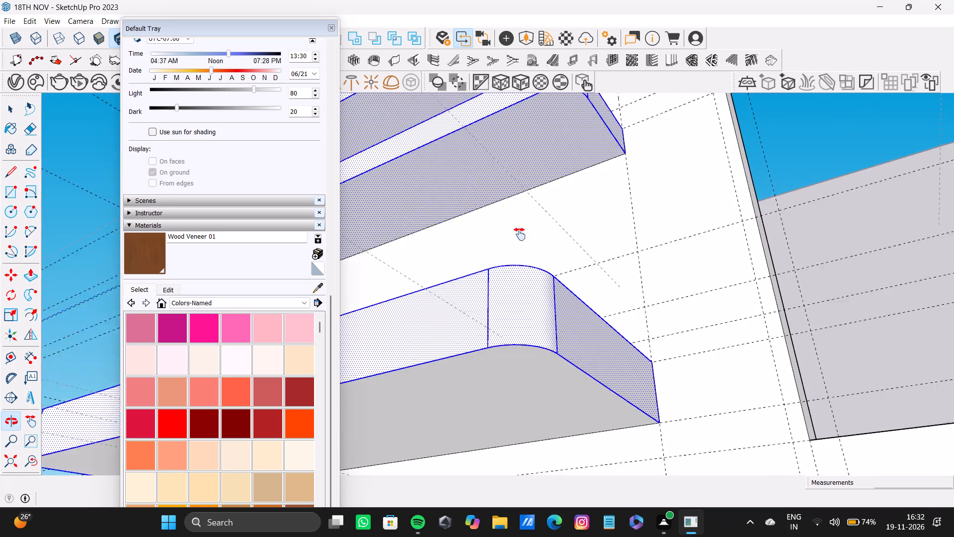
middle_click_drag(520, 234, 519, 230, "shift")
double_click(539, 310, "shift")
middle_click_drag(511, 140, 616, 374, "shift")
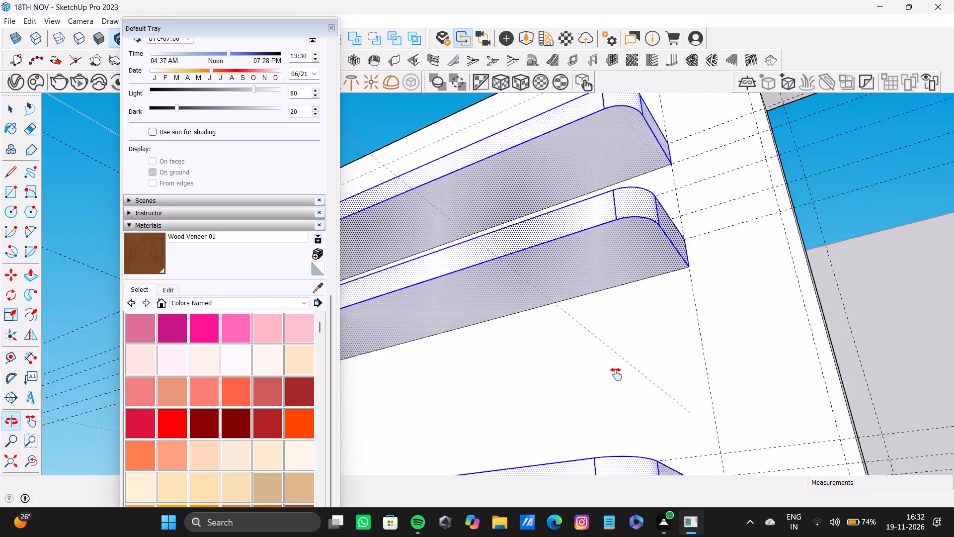
middle_click_drag(616, 374, 616, 375, "shift")
left_click(683, 367, "shift")
left_click(679, 362, "shift")
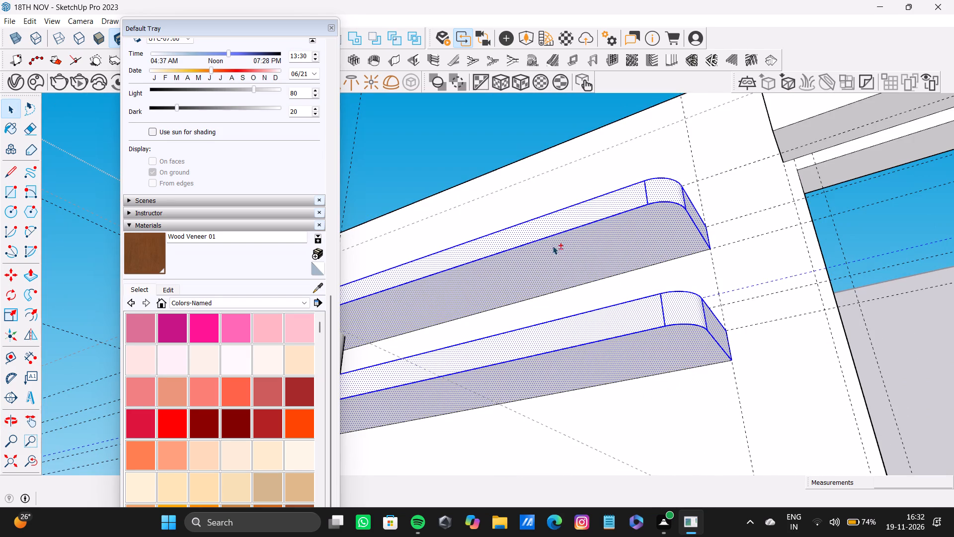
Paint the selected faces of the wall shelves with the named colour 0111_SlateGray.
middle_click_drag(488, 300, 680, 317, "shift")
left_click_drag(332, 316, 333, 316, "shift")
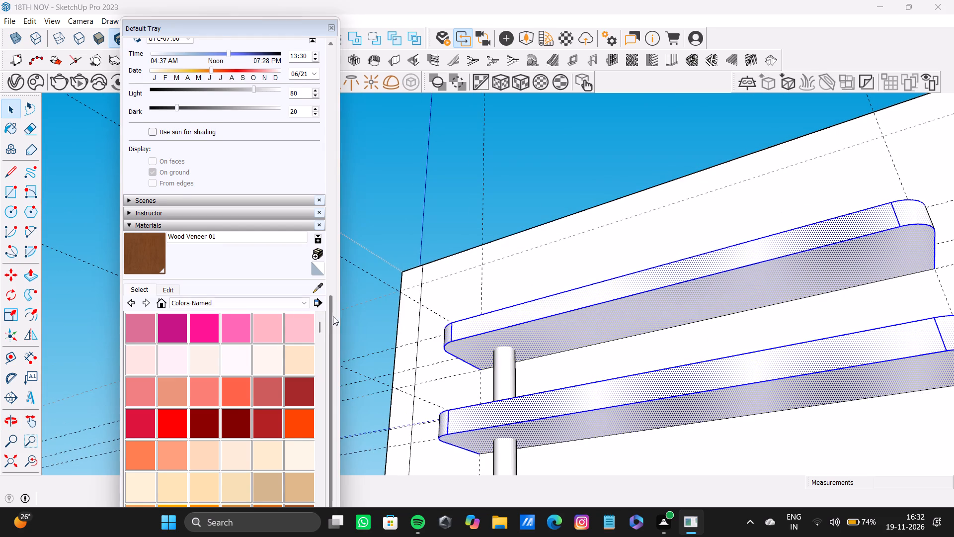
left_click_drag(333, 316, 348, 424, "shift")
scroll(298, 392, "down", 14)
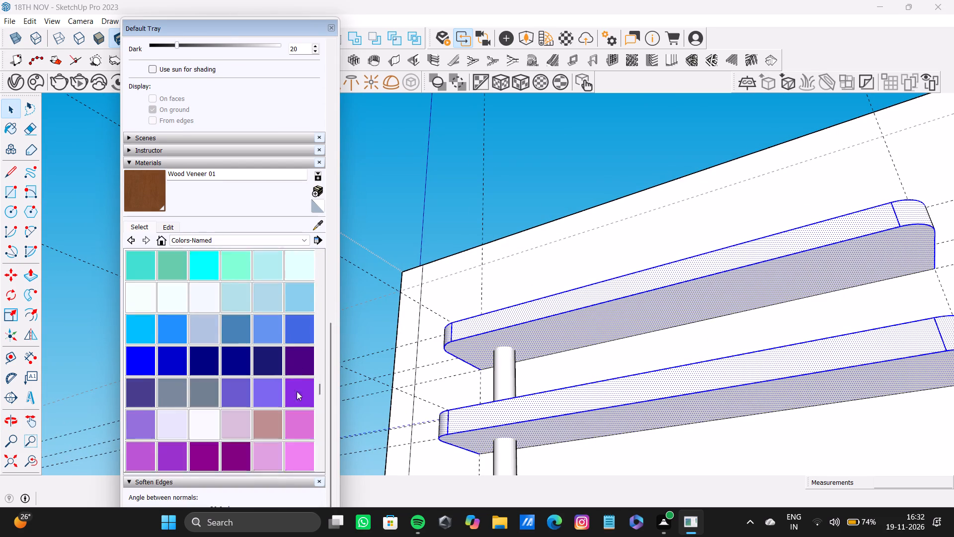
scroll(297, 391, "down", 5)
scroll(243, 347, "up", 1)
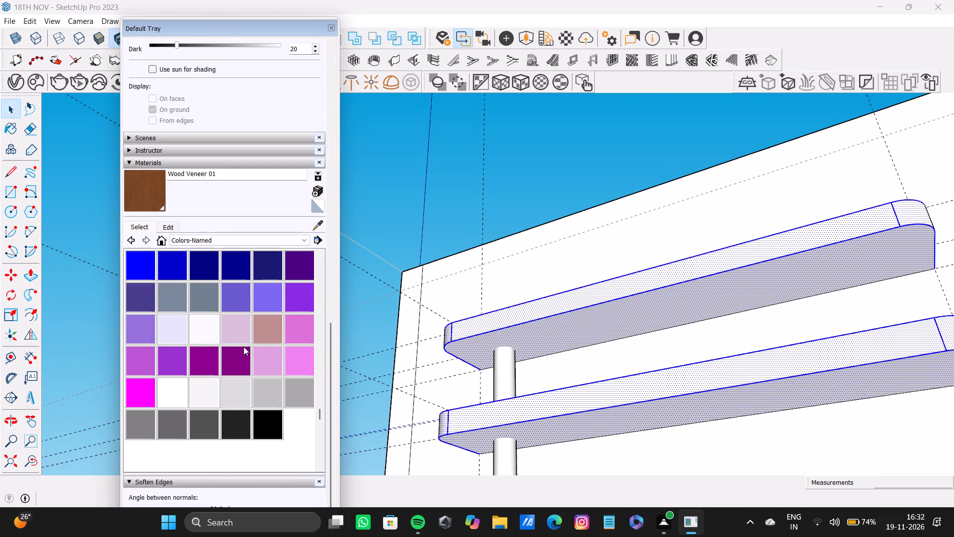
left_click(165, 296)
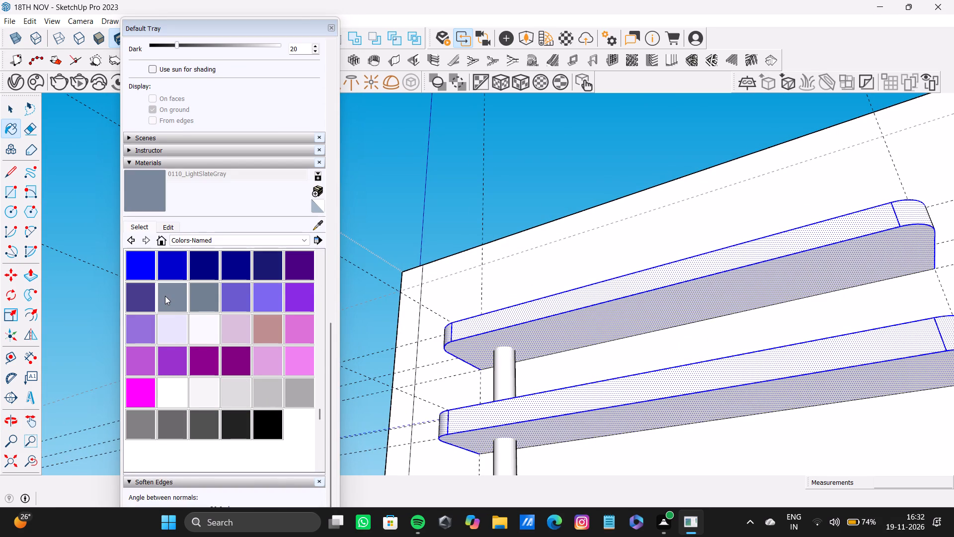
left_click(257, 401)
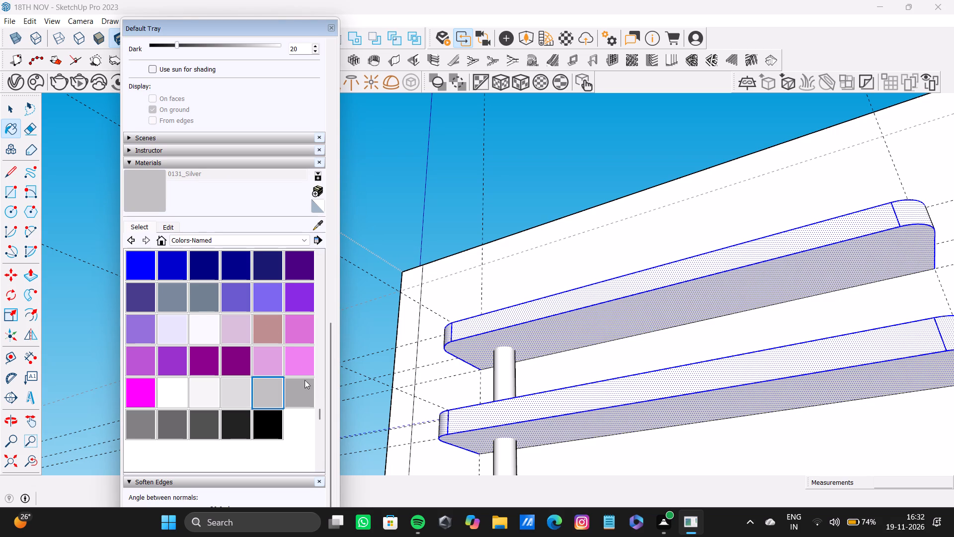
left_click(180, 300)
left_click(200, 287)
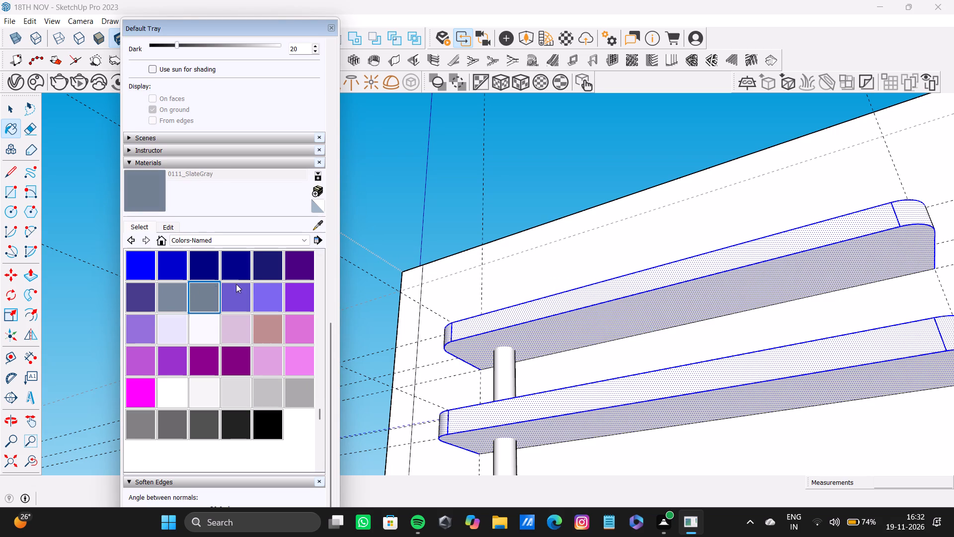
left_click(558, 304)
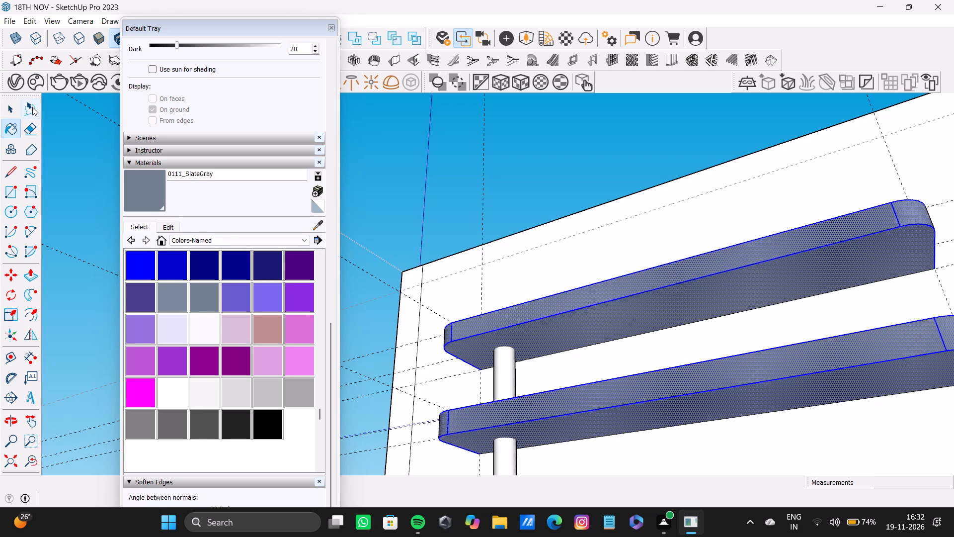
Open the V-Ray Asset Editor.
left_click(18, 84)
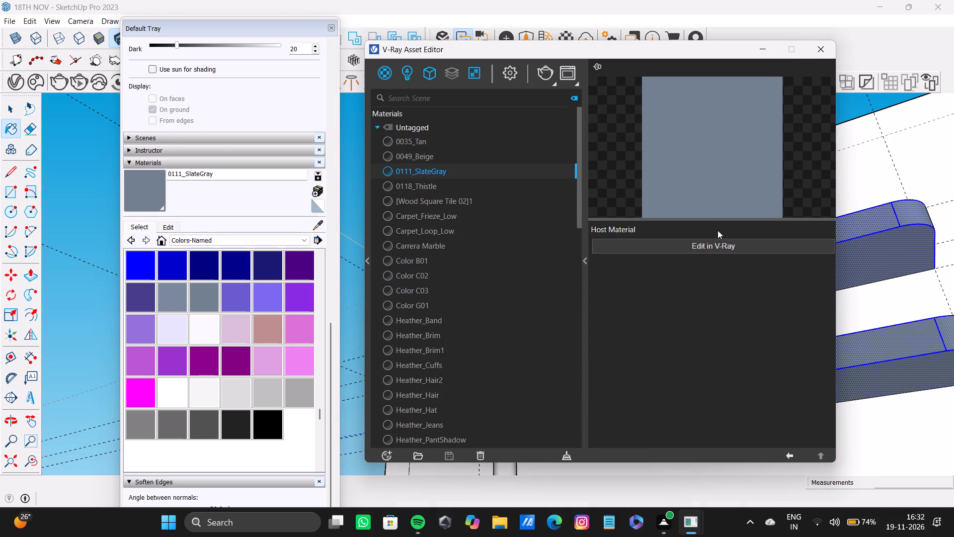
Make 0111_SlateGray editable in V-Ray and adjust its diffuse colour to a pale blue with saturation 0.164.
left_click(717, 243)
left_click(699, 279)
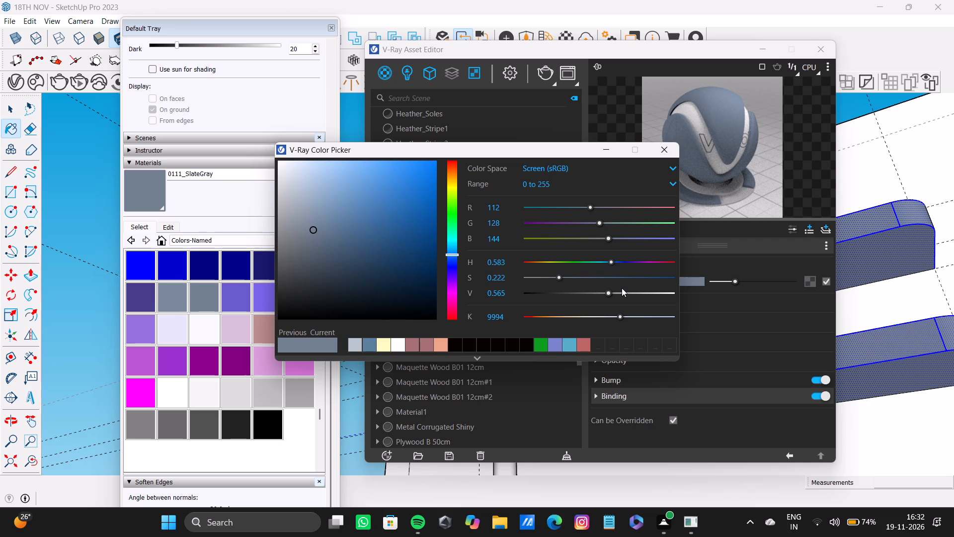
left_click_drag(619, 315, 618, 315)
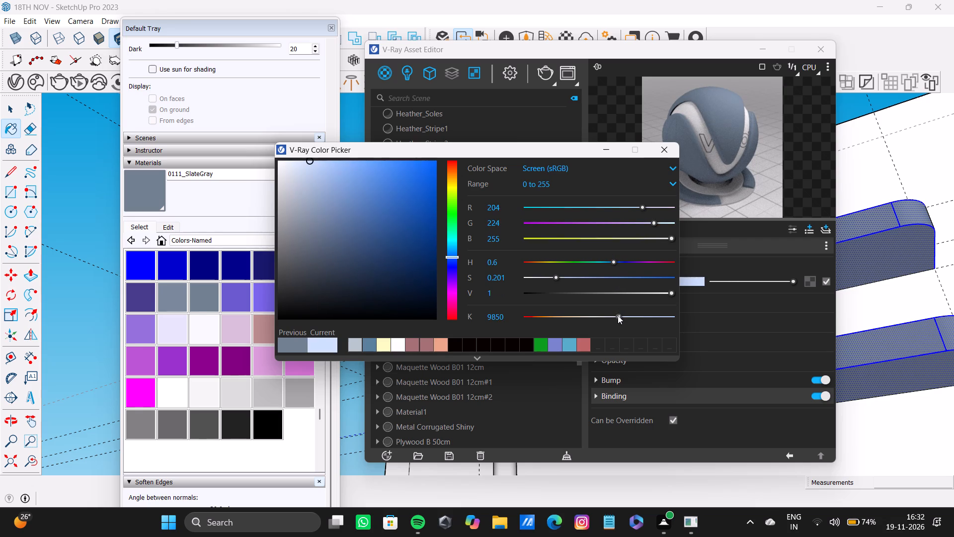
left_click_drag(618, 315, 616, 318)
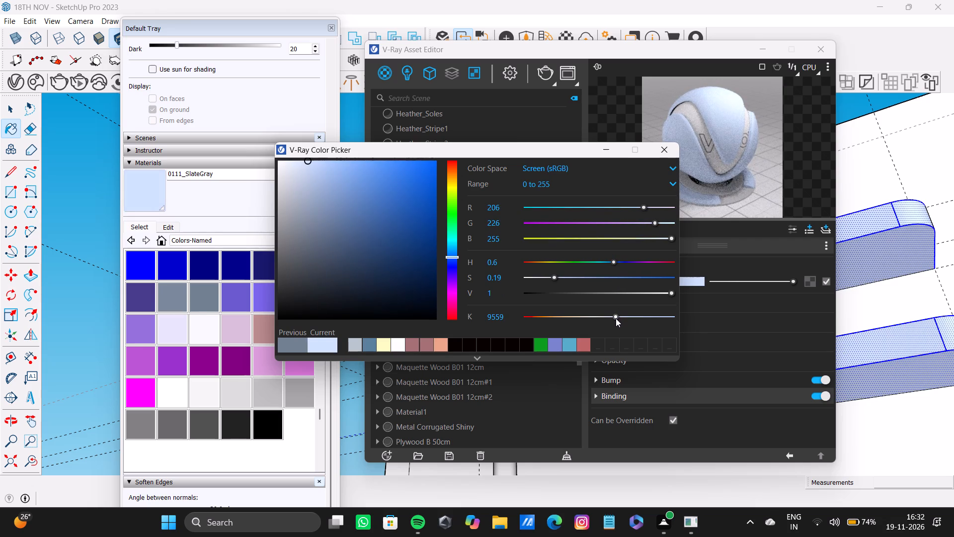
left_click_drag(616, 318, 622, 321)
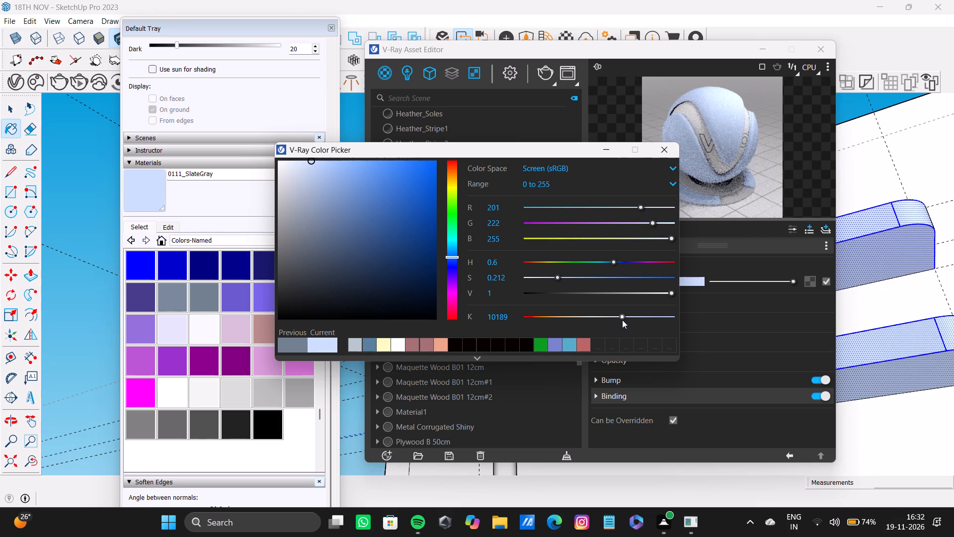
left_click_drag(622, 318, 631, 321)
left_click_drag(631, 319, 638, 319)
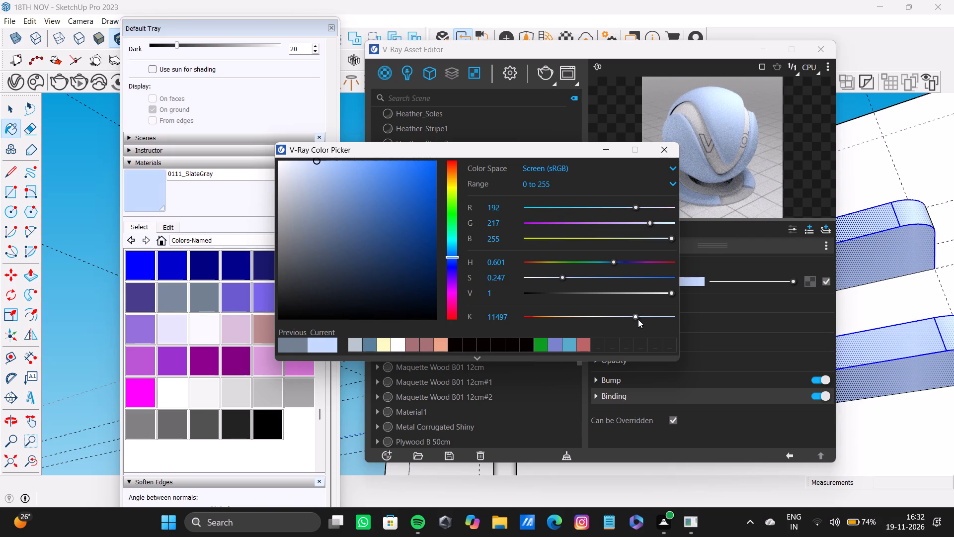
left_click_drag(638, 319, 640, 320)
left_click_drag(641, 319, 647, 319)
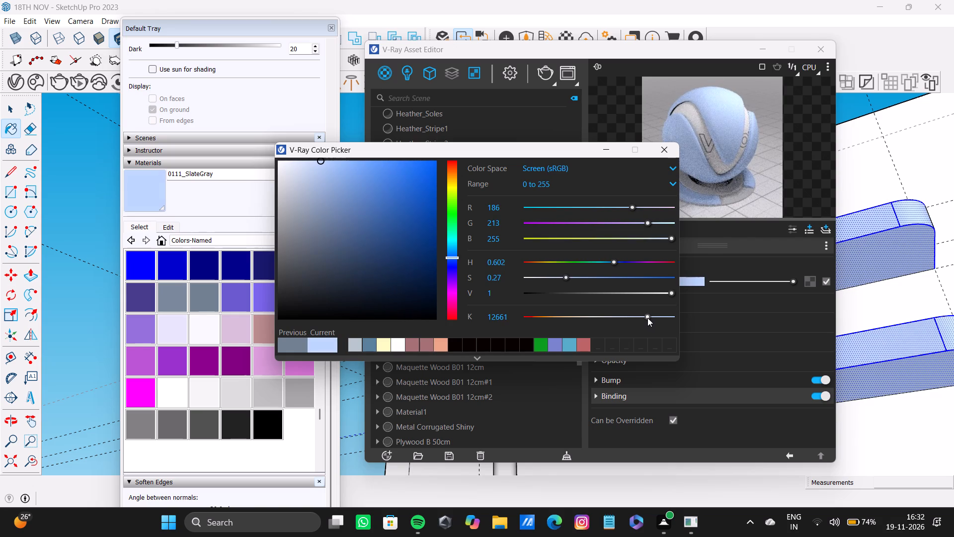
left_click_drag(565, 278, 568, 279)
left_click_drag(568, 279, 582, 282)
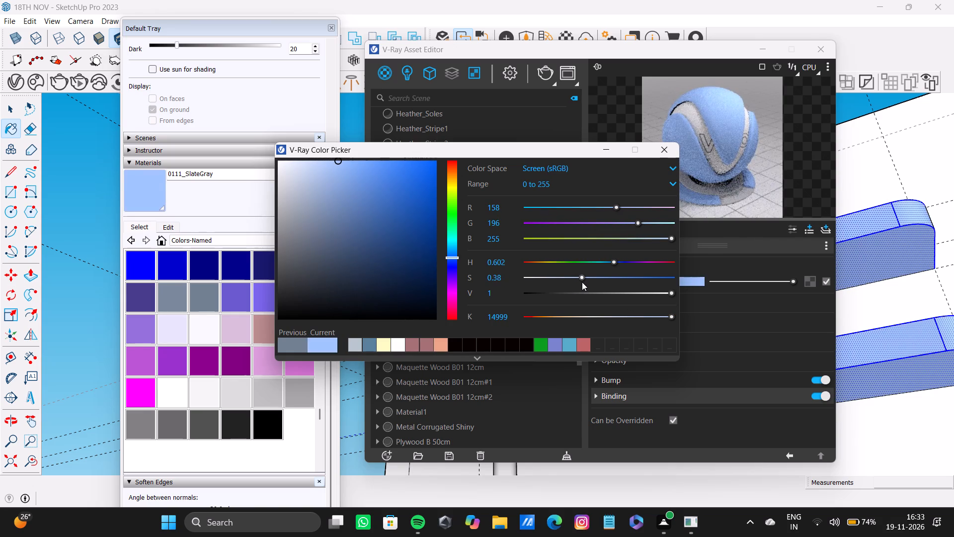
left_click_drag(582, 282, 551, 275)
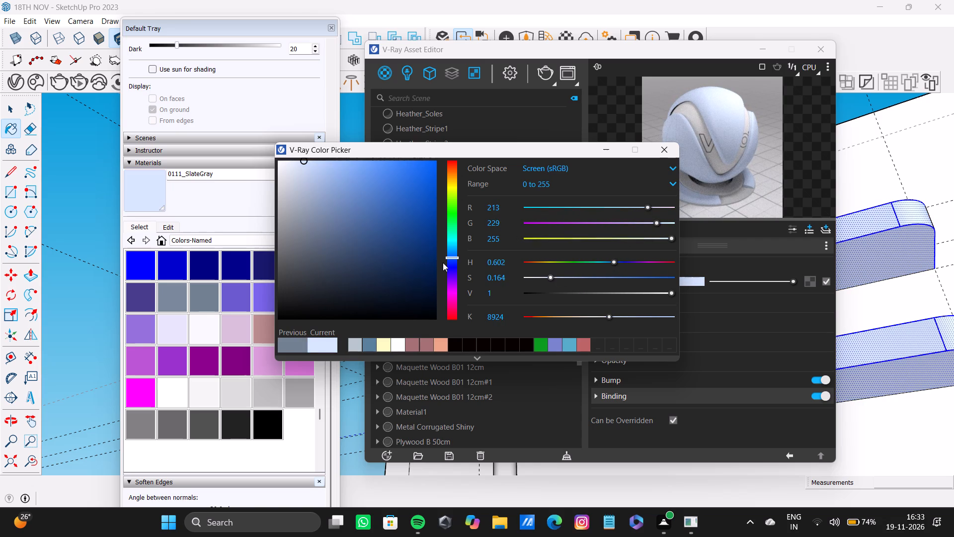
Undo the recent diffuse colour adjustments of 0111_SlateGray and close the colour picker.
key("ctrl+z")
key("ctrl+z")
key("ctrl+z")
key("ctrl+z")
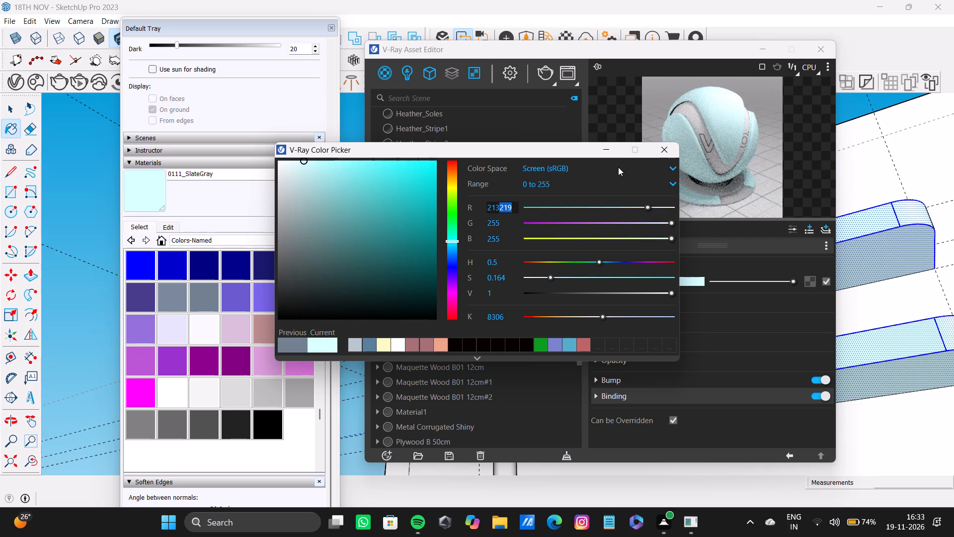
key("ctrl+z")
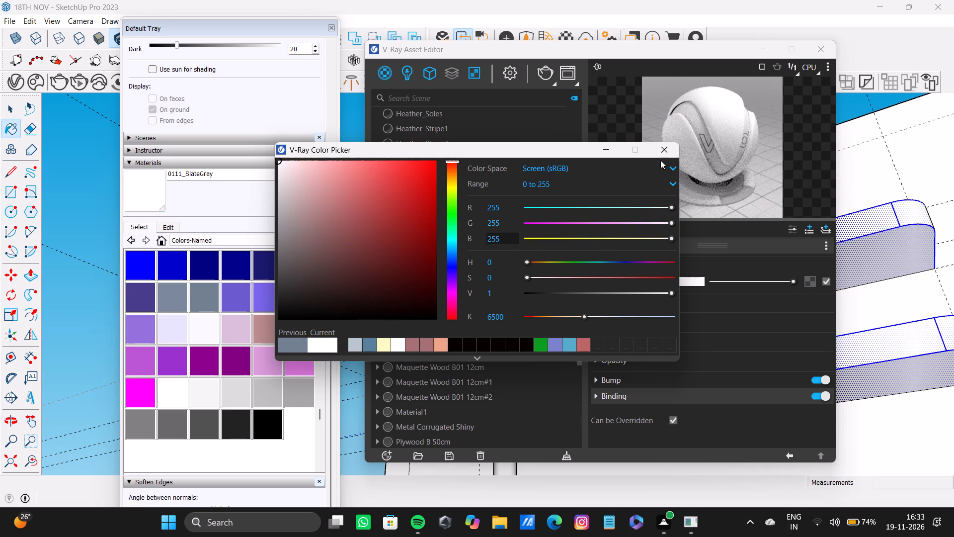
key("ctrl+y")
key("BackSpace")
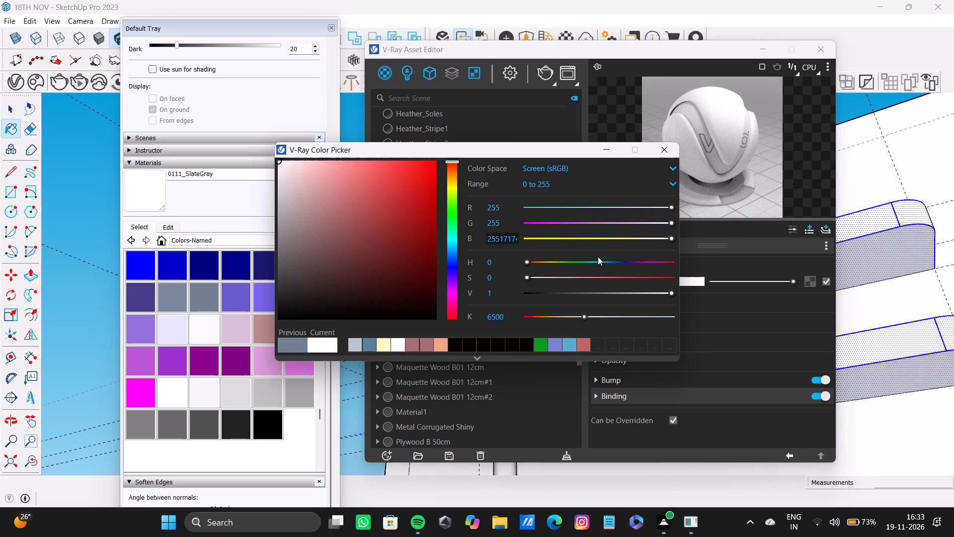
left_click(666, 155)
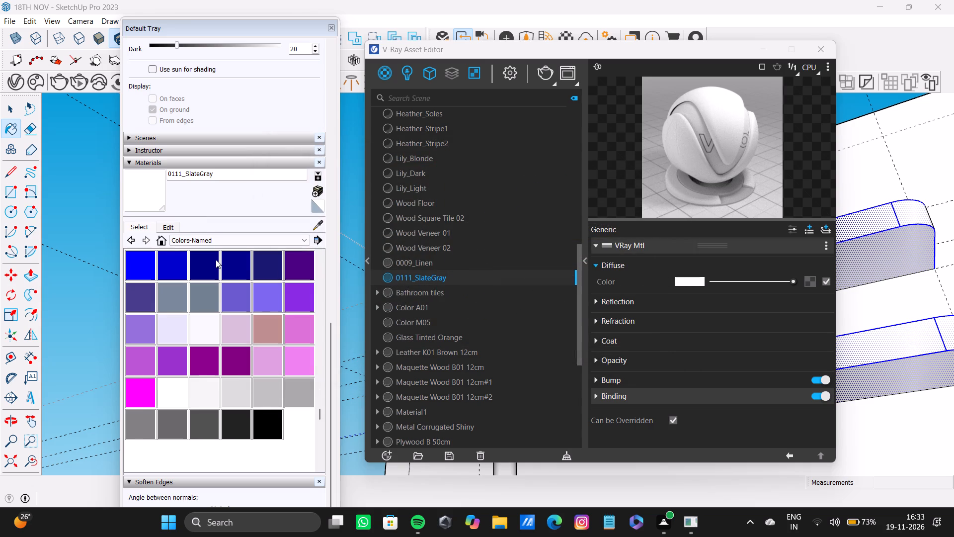
Paint the selected faces of the wall shelves with the named colour 0110_LightSlateGray.
left_click(174, 305)
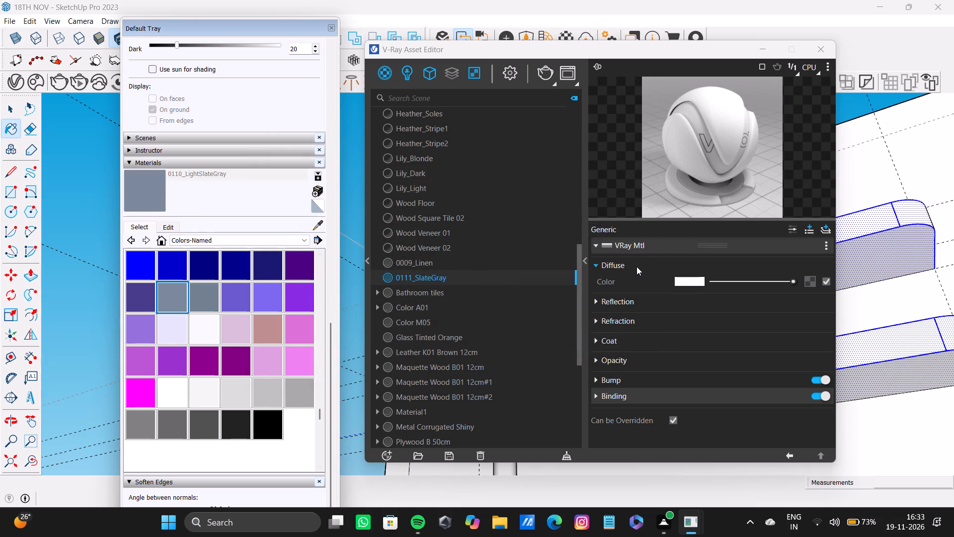
left_click(896, 231)
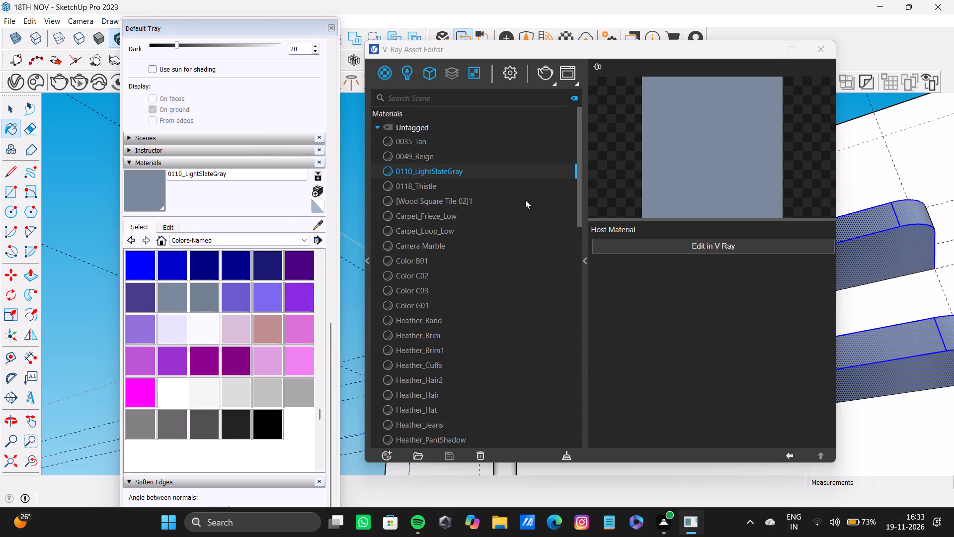
Make 0110_LightSlateGray editable in V-Ray and set the red value of its diffuse colour to 127.
left_click(647, 248)
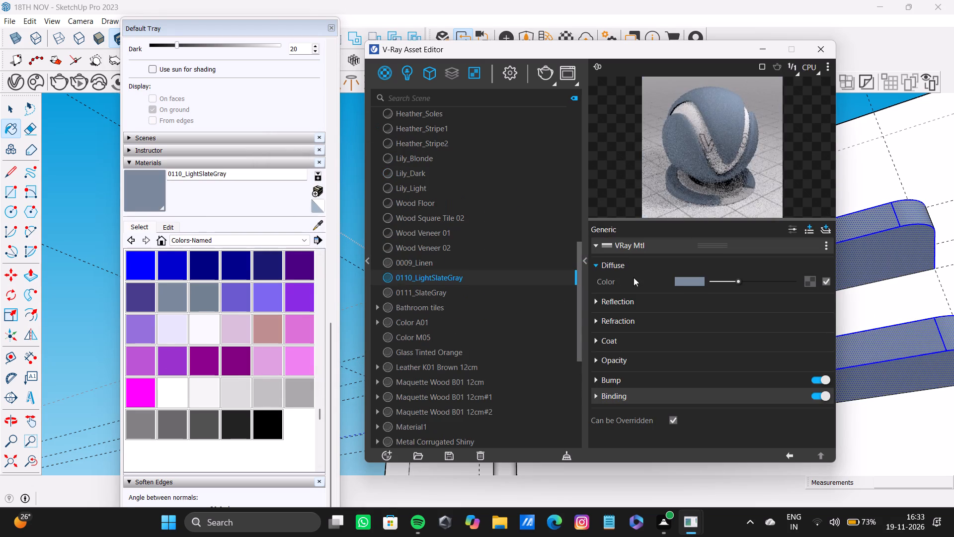
left_click(677, 280)
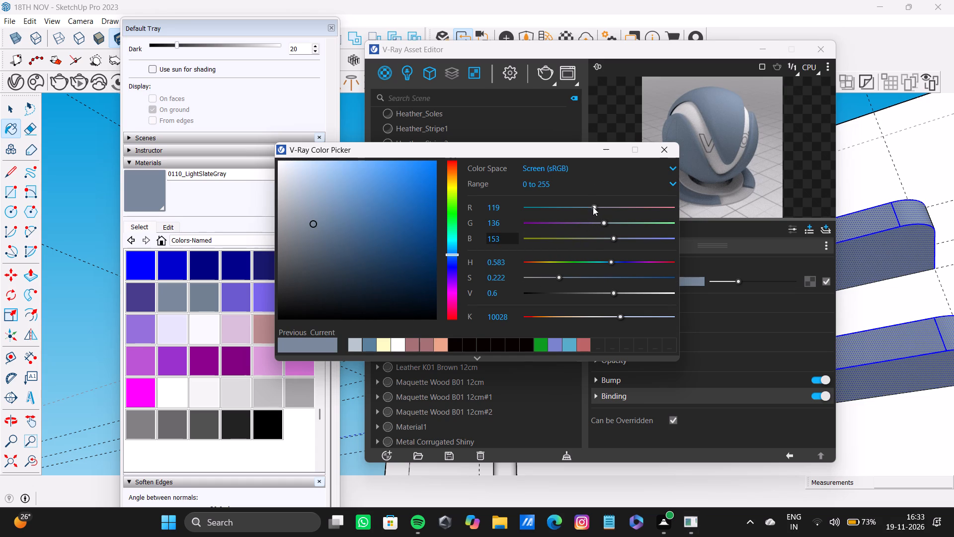
left_click_drag(593, 206, 599, 205)
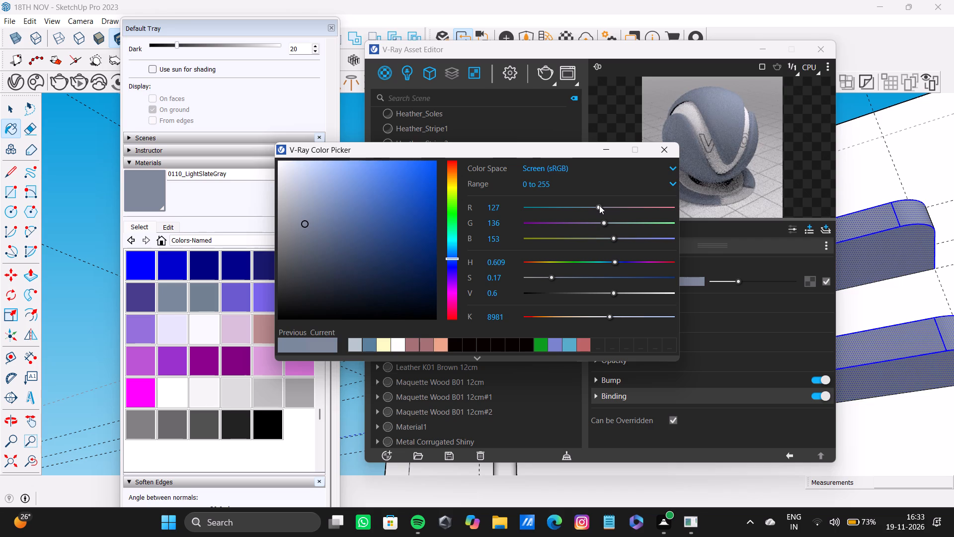
left_click(667, 152)
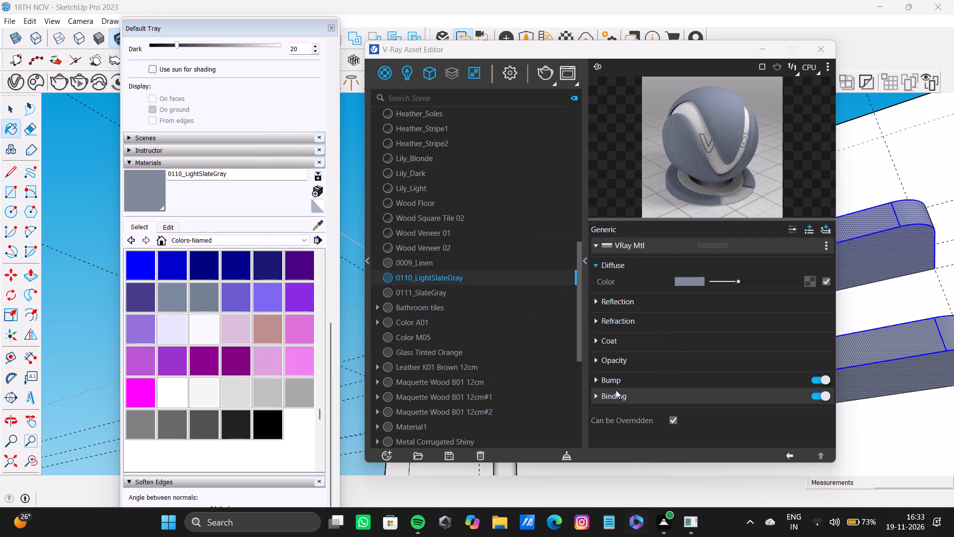
Set the reflection metalness of 0110_LightSlateGray to 0.13, keeping surface control on Use Glossiness.
left_click(632, 295)
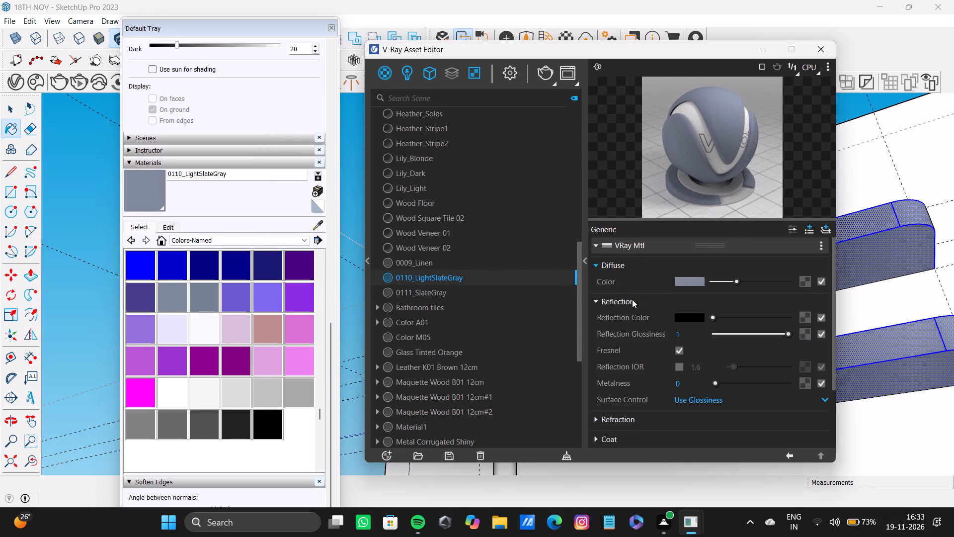
left_click(698, 400)
left_click(704, 422)
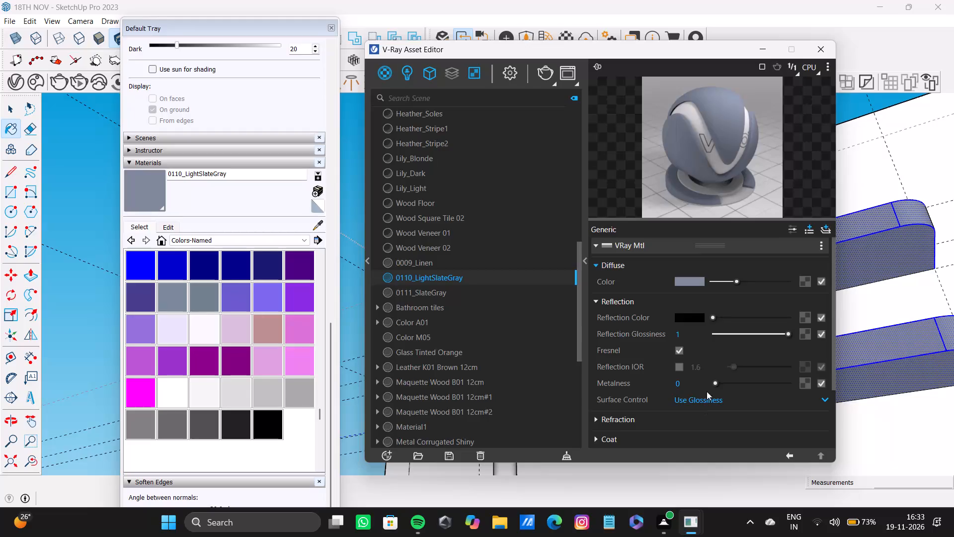
left_click_drag(716, 381, 724, 385)
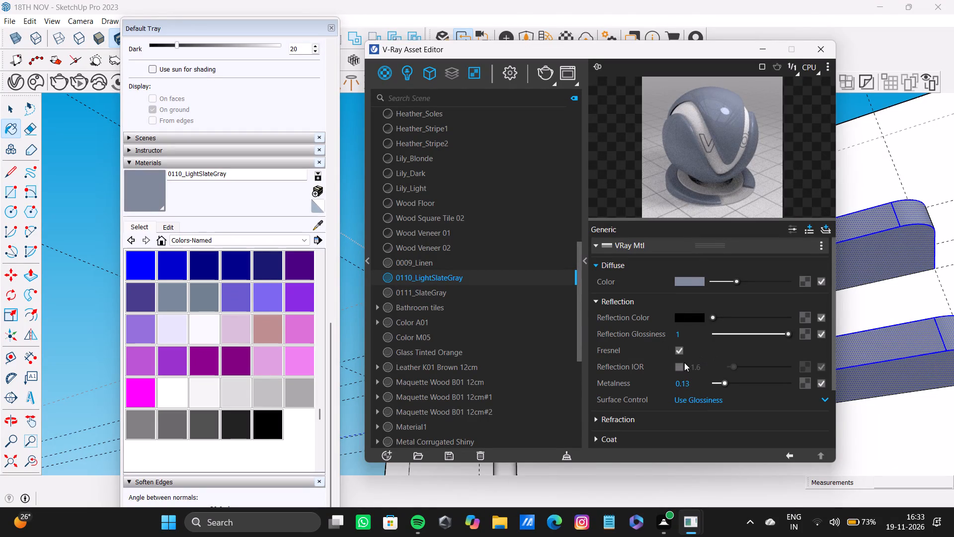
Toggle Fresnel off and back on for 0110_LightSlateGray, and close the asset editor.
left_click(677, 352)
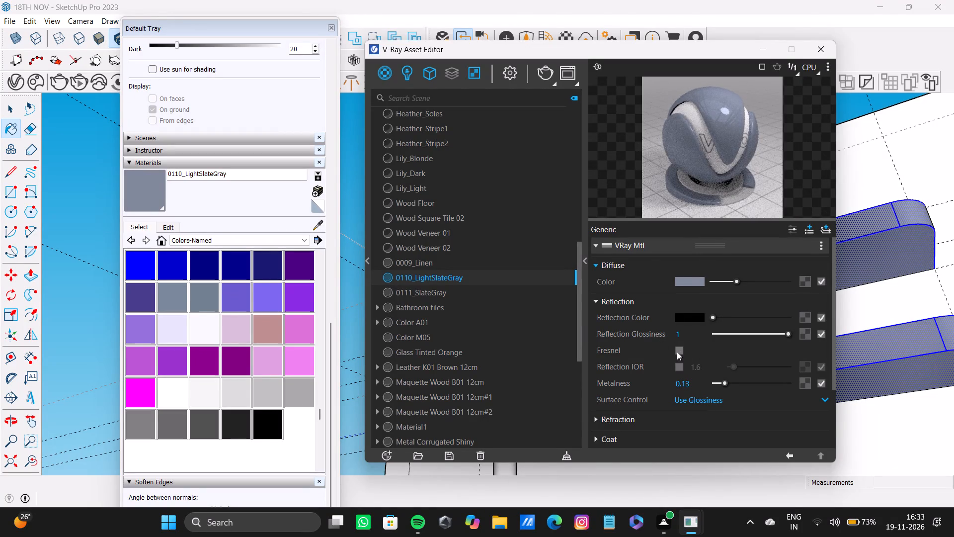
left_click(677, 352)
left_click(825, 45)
Select the round vertical post that connects the three wall shelves, including its side surface.
middle_click_drag(432, 382, 536, 451)
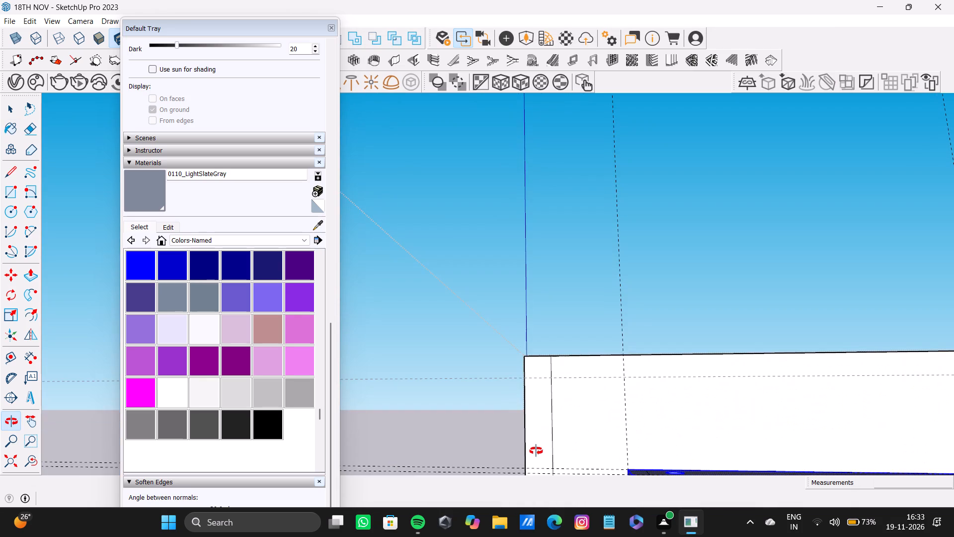
middle_click_drag(536, 451, 395, 173)
scroll(550, 325, "up", 2)
key("space")
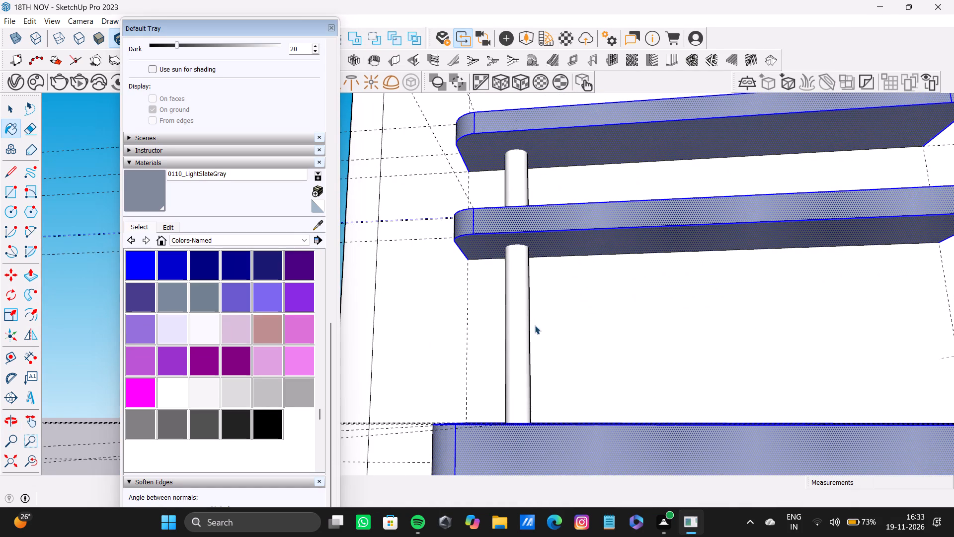
double_click(523, 328)
middle_click_drag(526, 199, 526, 439, "shift")
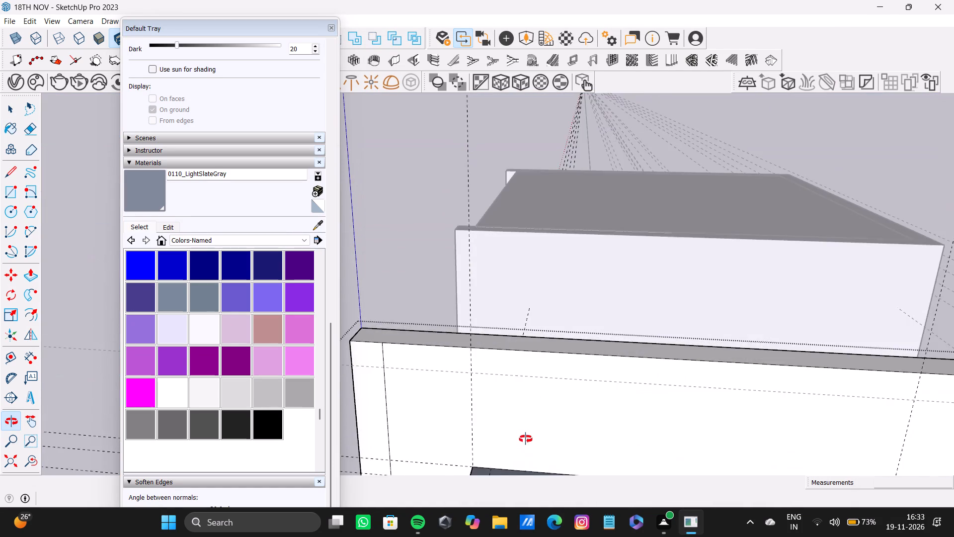
middle_click_drag(526, 439, 517, 317, "shift")
scroll(532, 404, "down", 6)
middle_click_drag(541, 428, 526, 297, "shift")
scroll(523, 374, "up", 4)
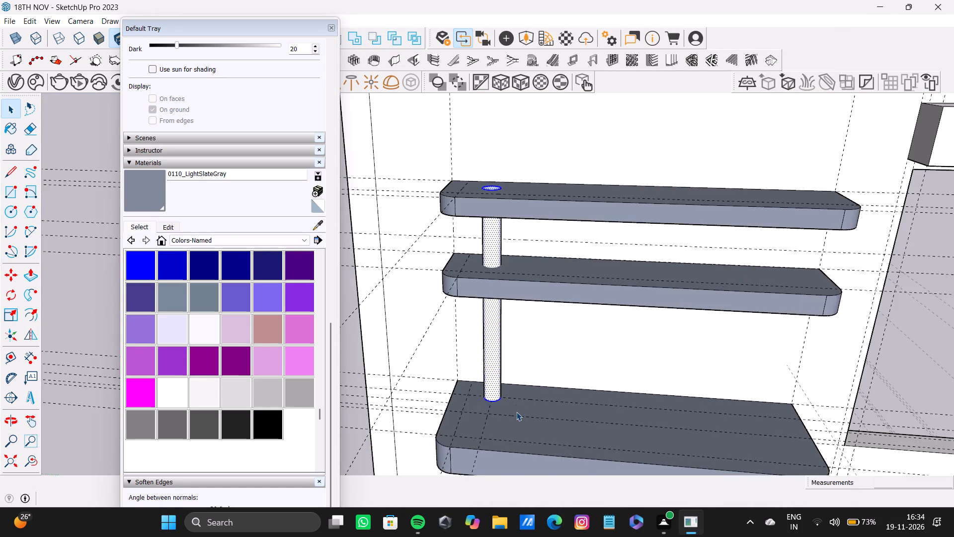
middle_click_drag(516, 412, 559, 522)
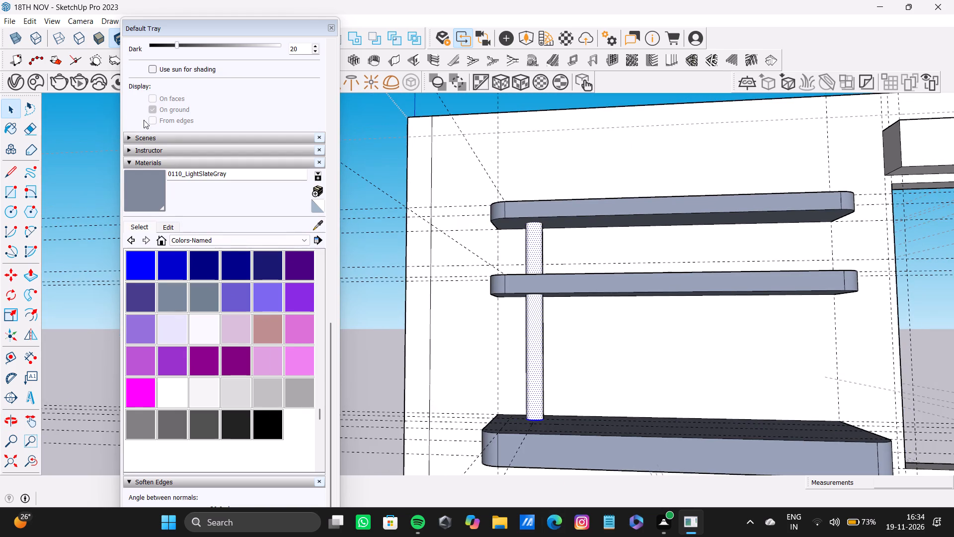
Search the Chaos Cosmos library for stone and import the Stone E 150cm material.
left_click(34, 87)
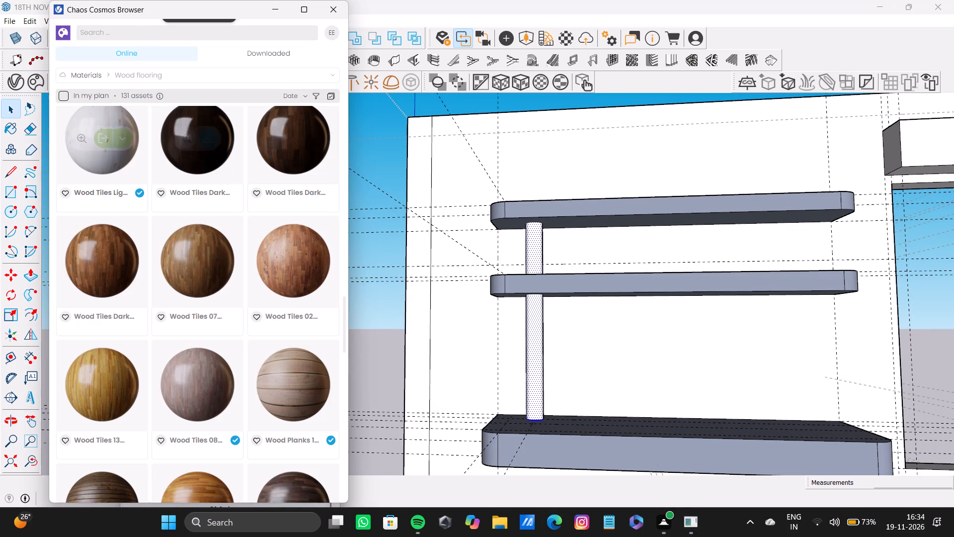
left_click(130, 31)
type("sto")
key("n")
key("e")
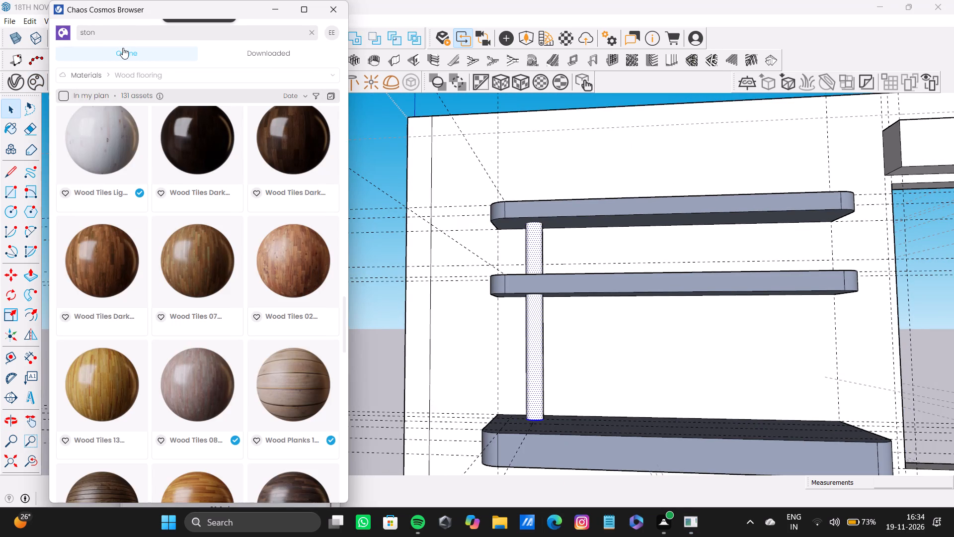
key("Return")
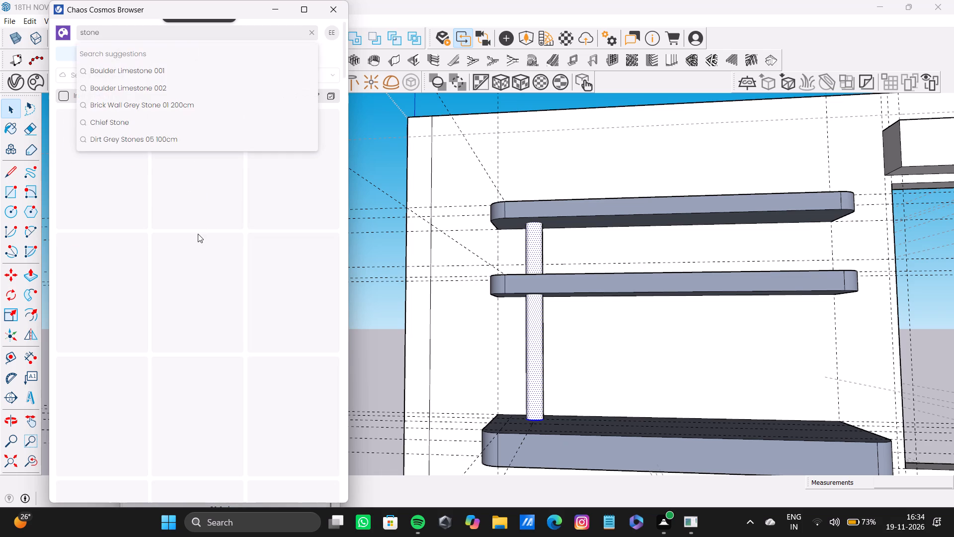
left_click(199, 255)
scroll(214, 278, "down", 4)
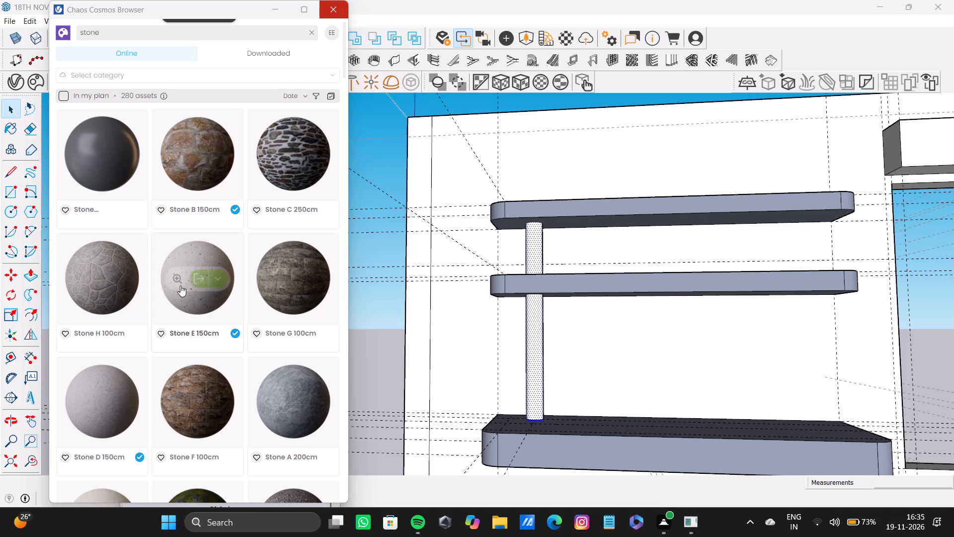
left_click(204, 284)
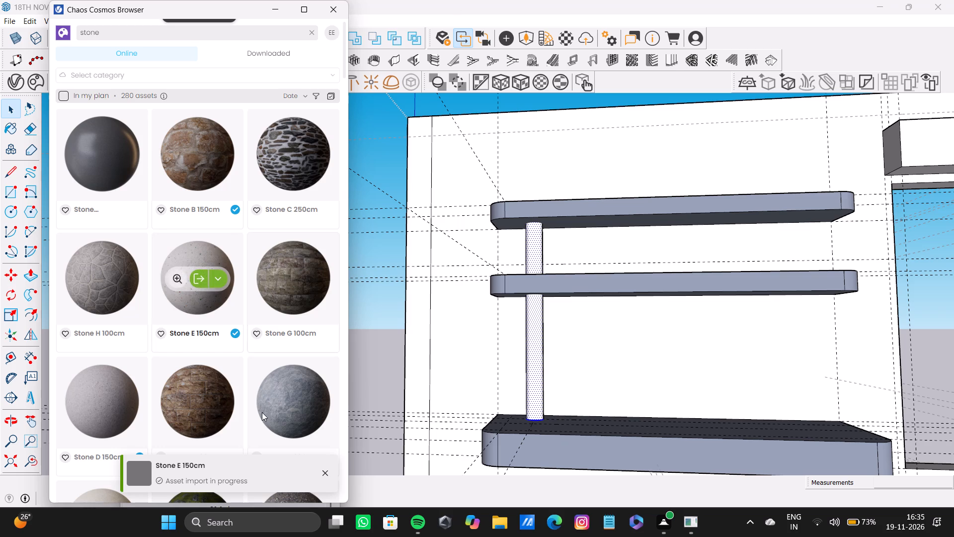
left_click(332, 12)
Apply the Stone E 150cm material to the selected shelf post and move the asset editor clear of the shelves.
left_click(15, 84)
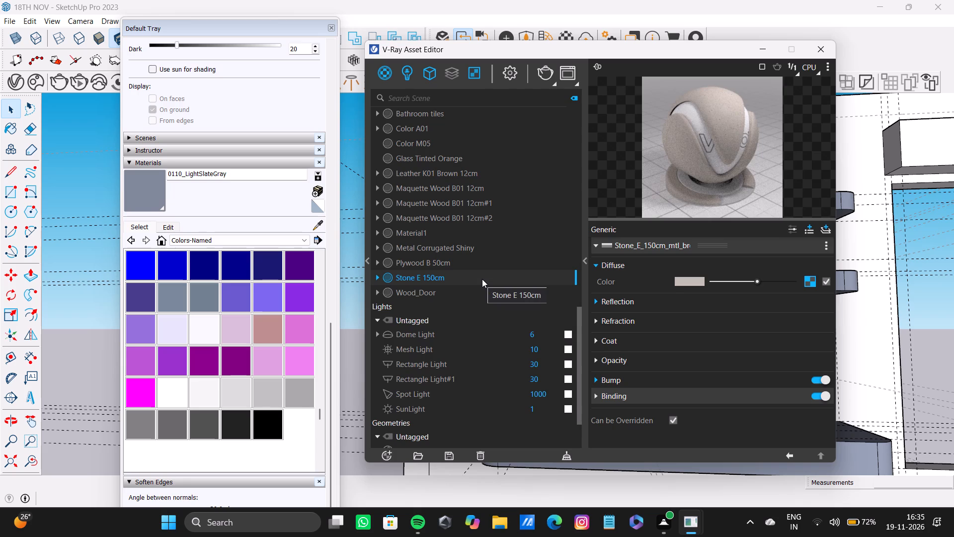
right_click(482, 278)
left_click(497, 305)
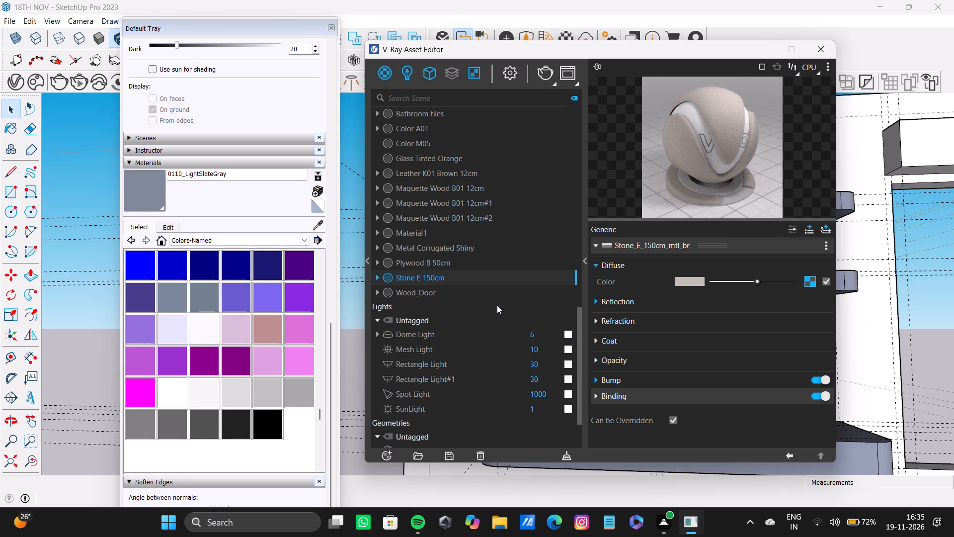
left_click_drag(677, 48, 352, 151)
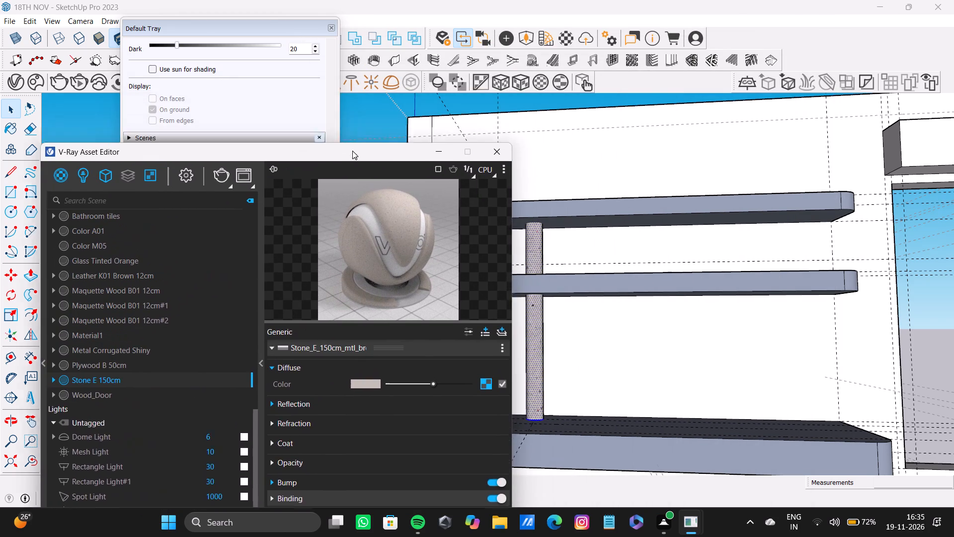
left_click_drag(352, 151, 340, 18)
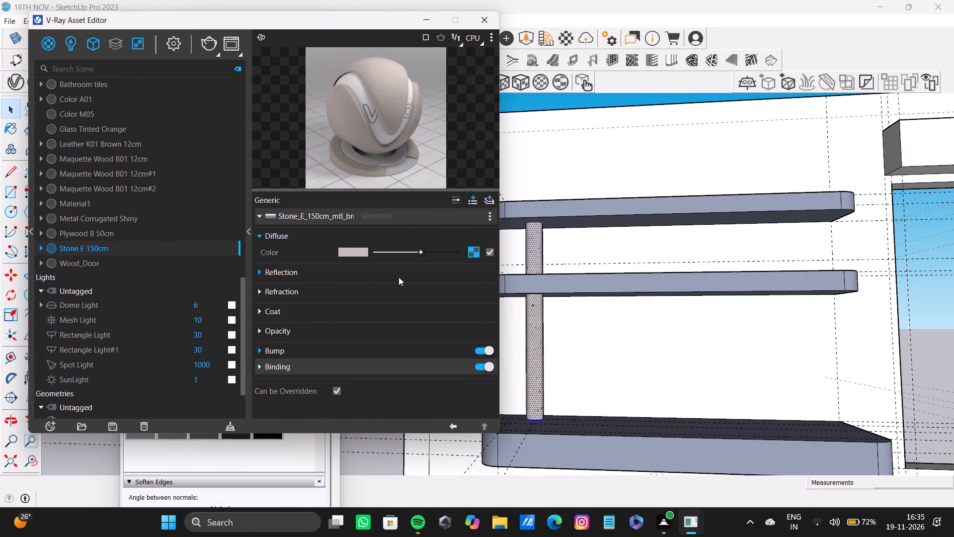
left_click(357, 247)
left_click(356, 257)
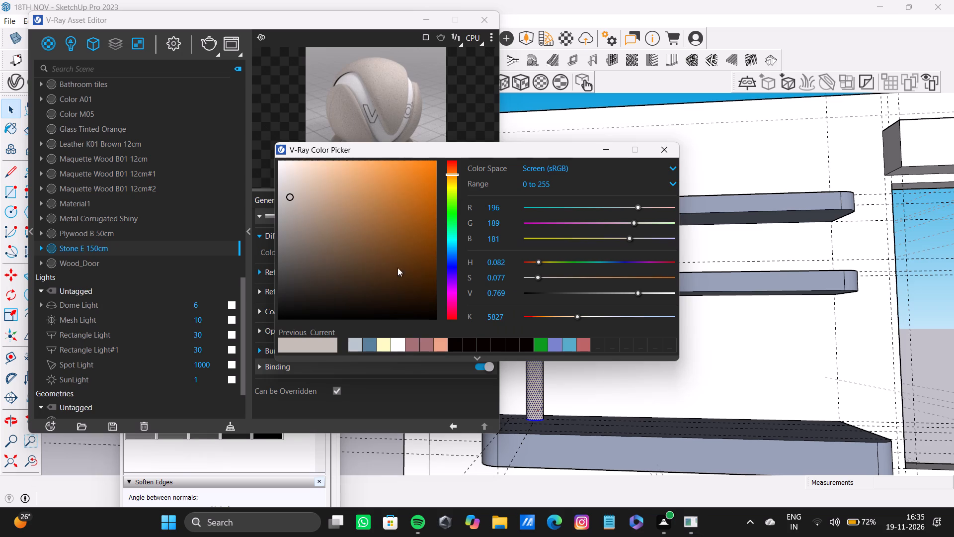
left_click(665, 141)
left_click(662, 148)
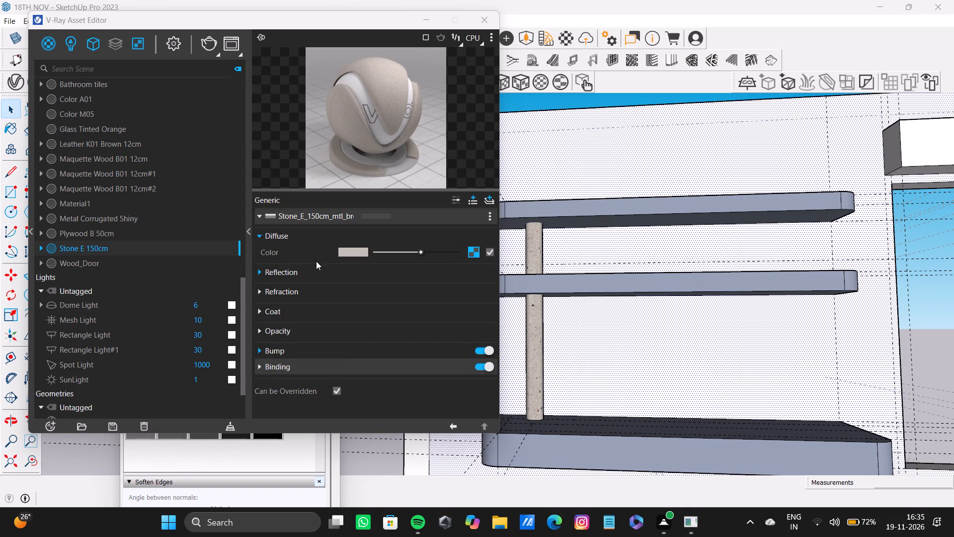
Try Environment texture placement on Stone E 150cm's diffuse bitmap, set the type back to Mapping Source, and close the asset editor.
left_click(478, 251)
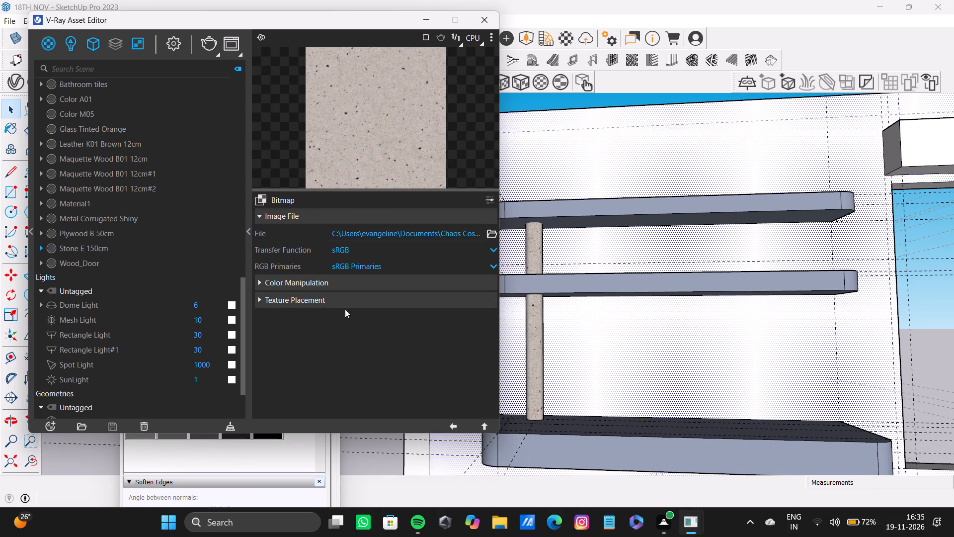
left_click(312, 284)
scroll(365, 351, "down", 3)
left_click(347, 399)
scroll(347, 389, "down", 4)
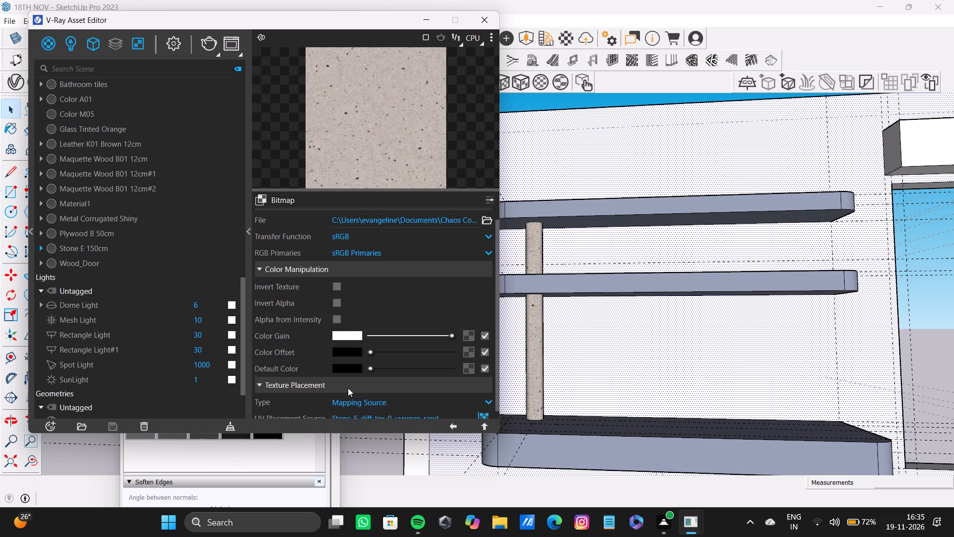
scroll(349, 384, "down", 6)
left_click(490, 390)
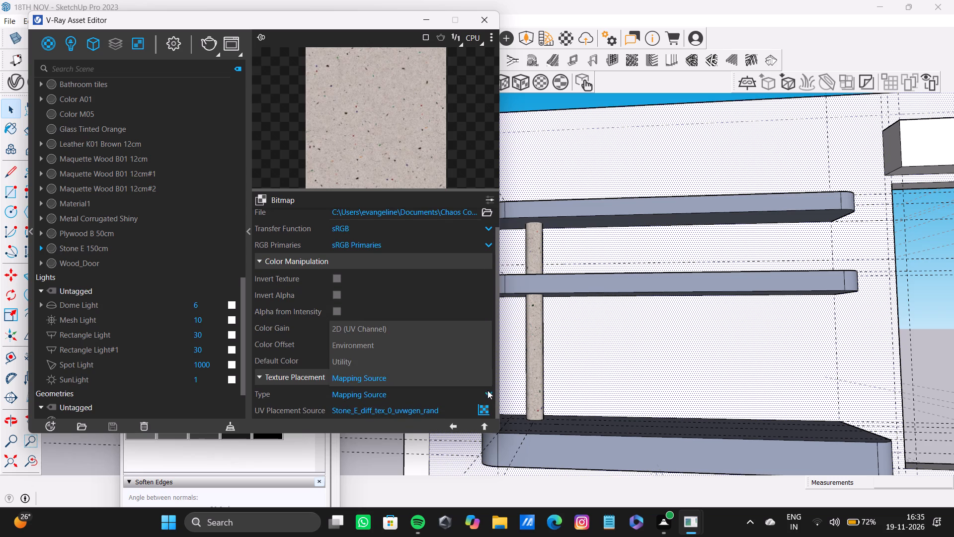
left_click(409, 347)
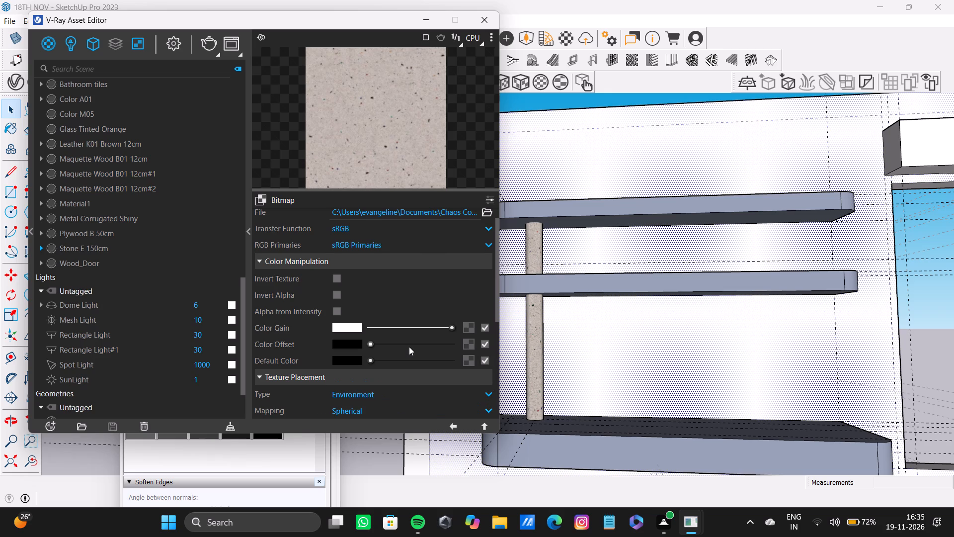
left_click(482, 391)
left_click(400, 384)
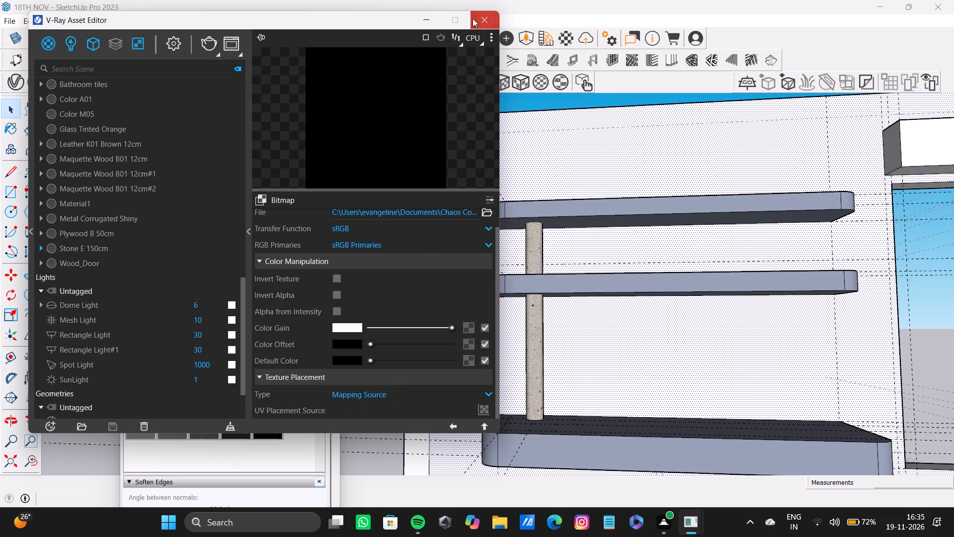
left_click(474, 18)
Leave the group holding the wall and shelves and clear the selection.
scroll(605, 241, "down", 4)
middle_click_drag(578, 269, 661, 417)
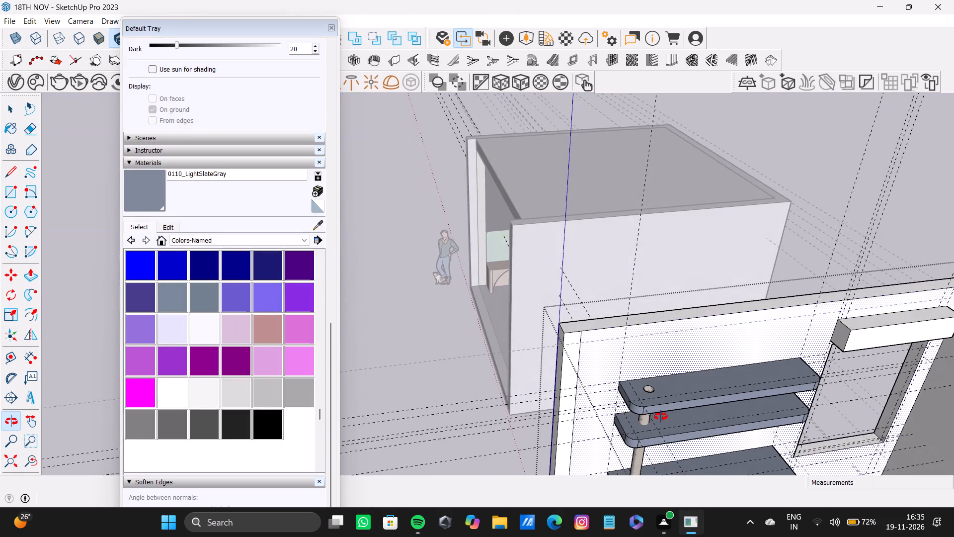
middle_click_drag(661, 417, 611, 366)
scroll(616, 364, "down", 9)
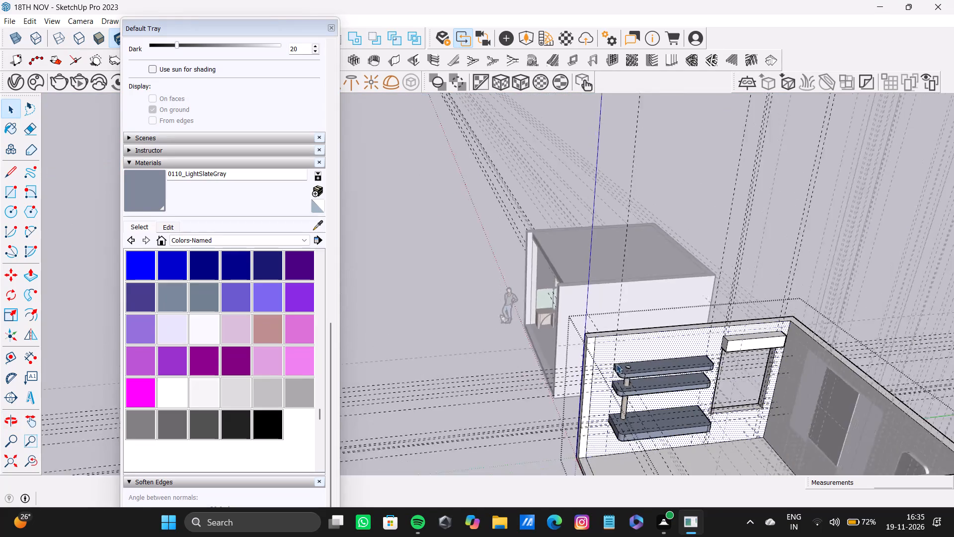
scroll(616, 364, "down", 2)
middle_click_drag(616, 364, 657, 330, "shift")
key("space")
left_click(769, 202)
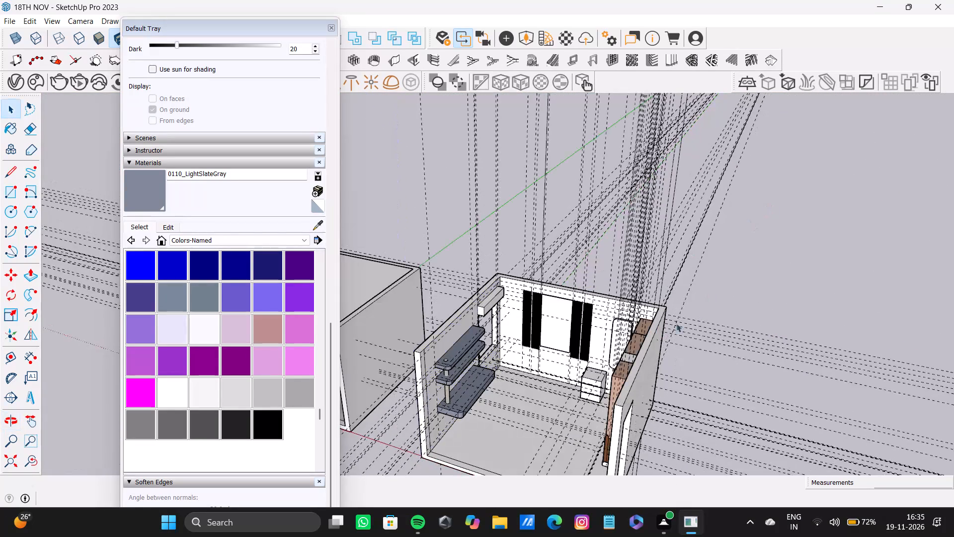
Open the white open shelf unit between the wardrobe doors for editing and select its top and front frame faces.
scroll(570, 354, "up", 9)
middle_click_drag(562, 350, 774, 329)
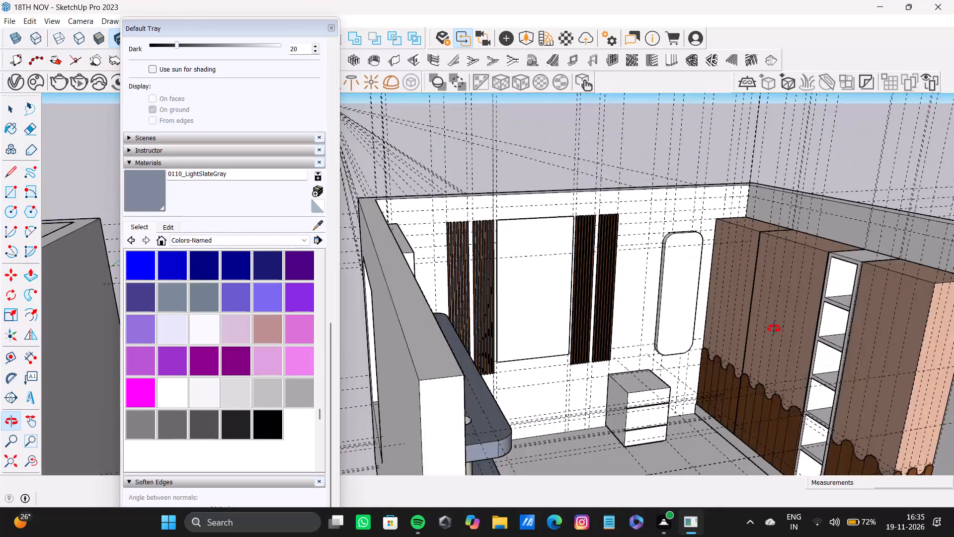
middle_click_drag(774, 329, 630, 371)
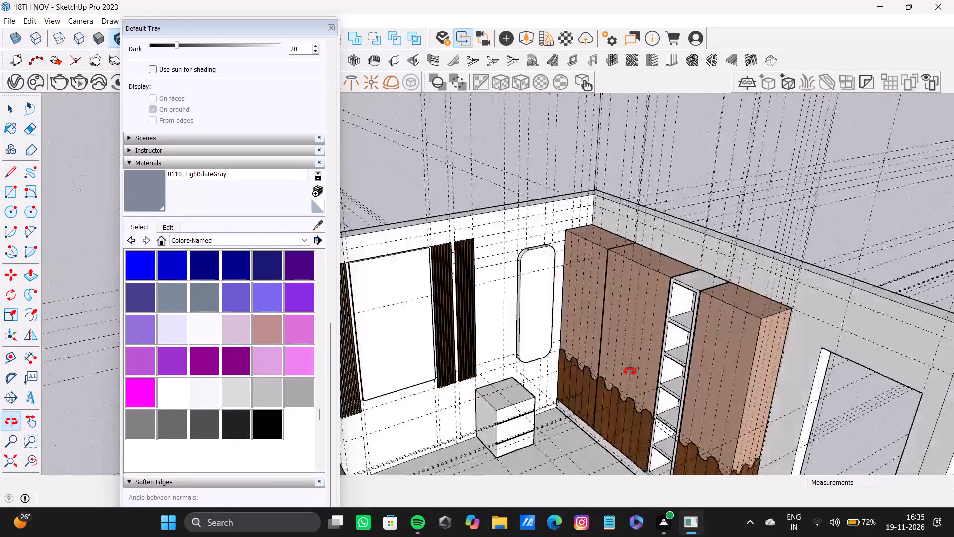
middle_click_drag(630, 371, 504, 329)
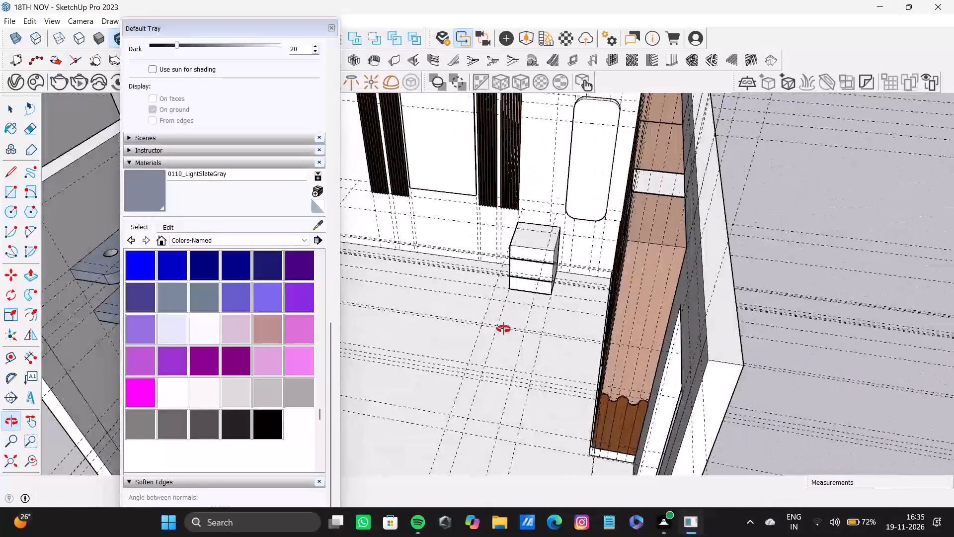
middle_click_drag(504, 329, 495, 342)
scroll(492, 329, "down", 4, "shift")
middle_click_drag(491, 322, 563, 131, "shift")
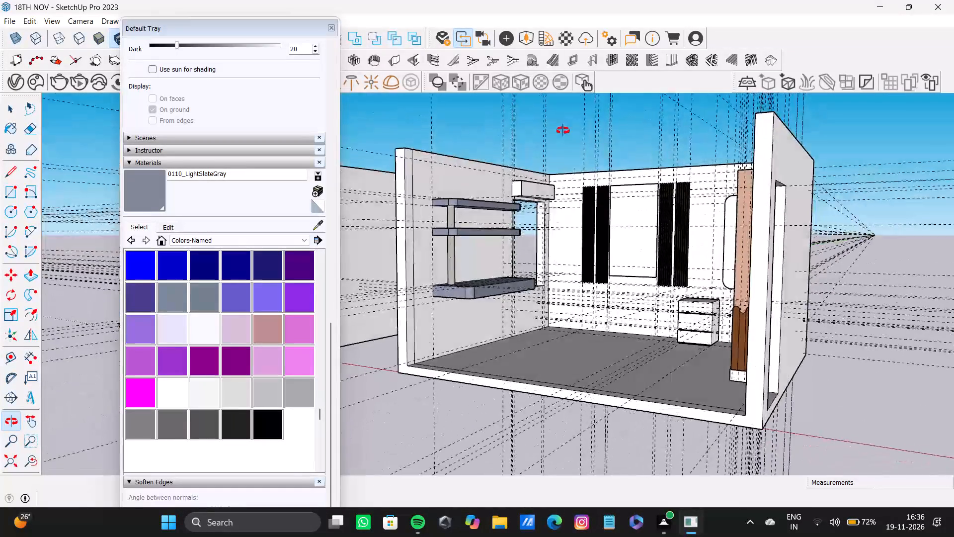
middle_click_drag(563, 131, 723, 497, "shift")
scroll(507, 326, "up", 5)
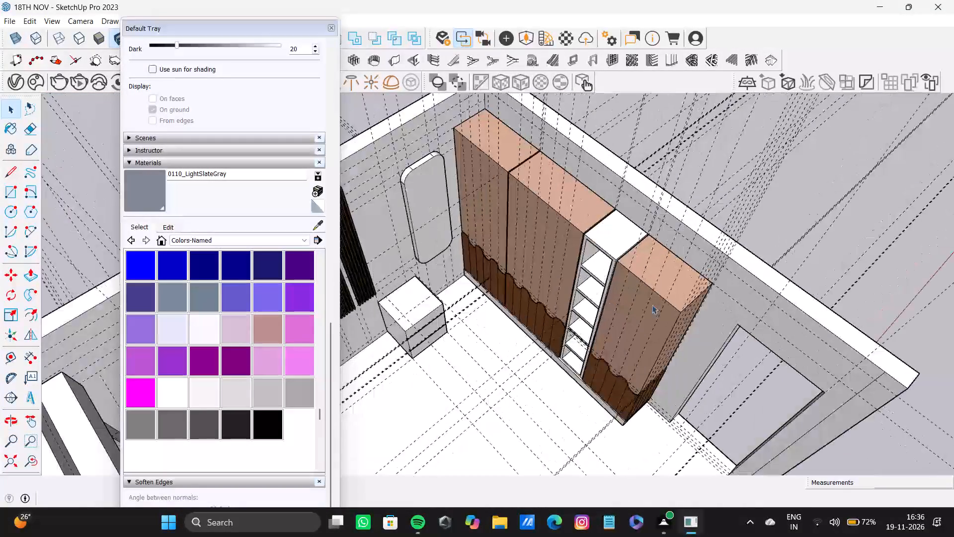
scroll(652, 305, "up", 11)
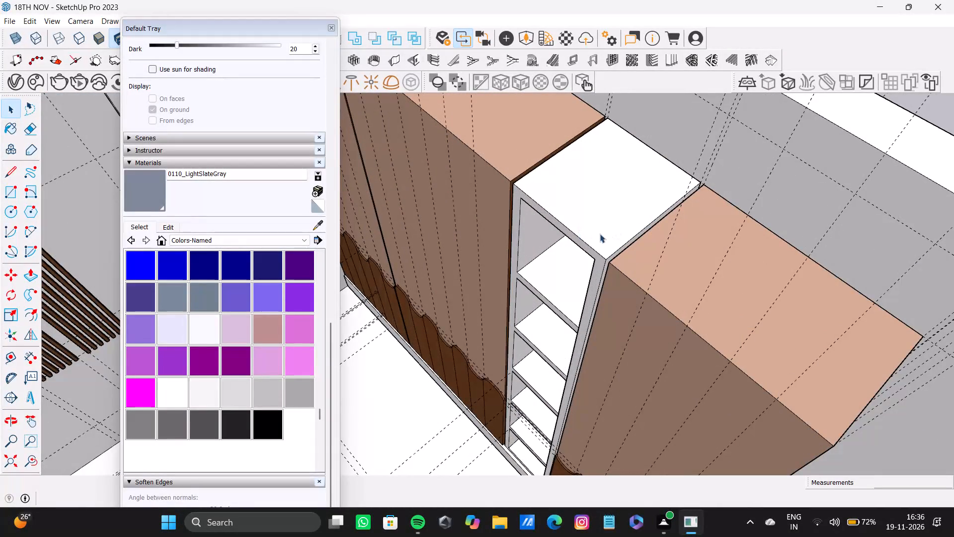
double_click(592, 224)
double_click(595, 277, "shift")
scroll(599, 270, "up", 3, "shift")
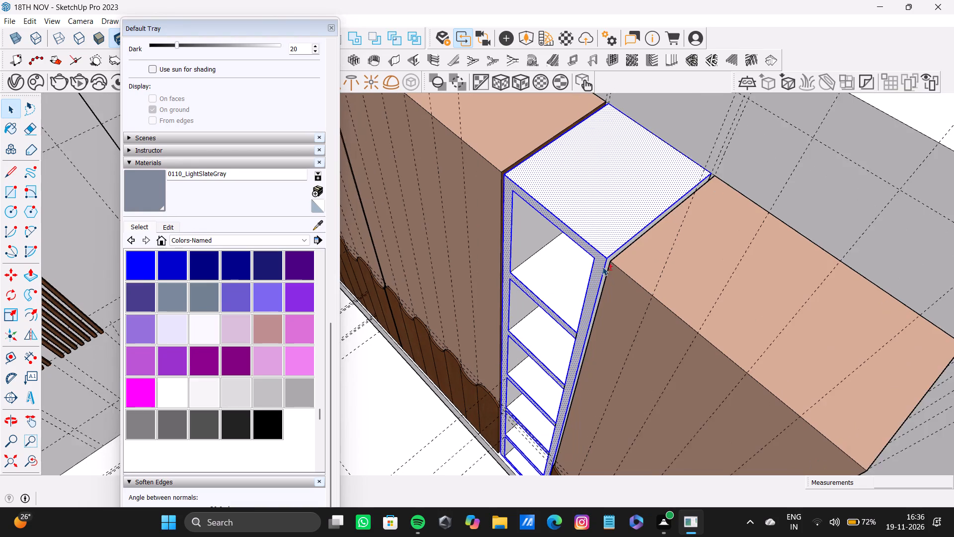
scroll(602, 267, "up", 10, "shift")
left_click(617, 241, "shift")
double_click(619, 245, "shift")
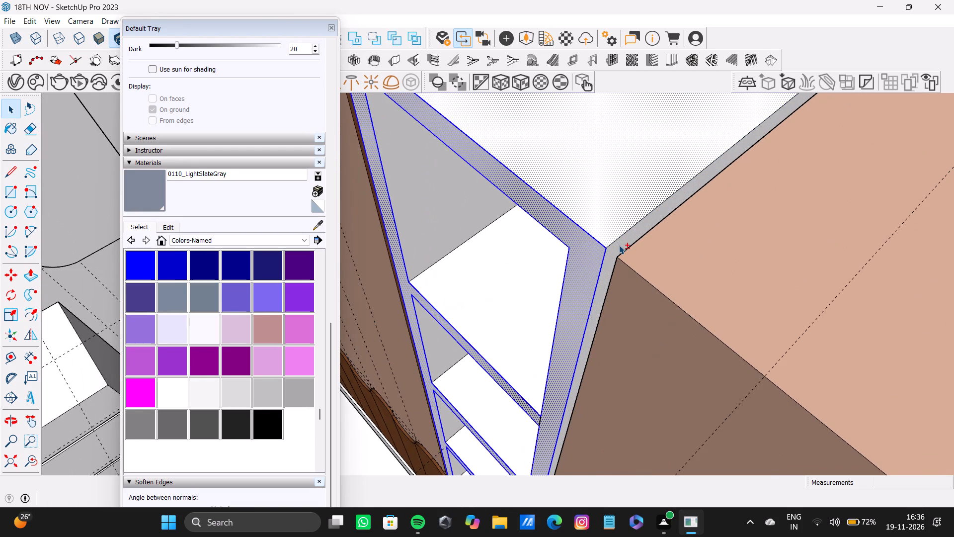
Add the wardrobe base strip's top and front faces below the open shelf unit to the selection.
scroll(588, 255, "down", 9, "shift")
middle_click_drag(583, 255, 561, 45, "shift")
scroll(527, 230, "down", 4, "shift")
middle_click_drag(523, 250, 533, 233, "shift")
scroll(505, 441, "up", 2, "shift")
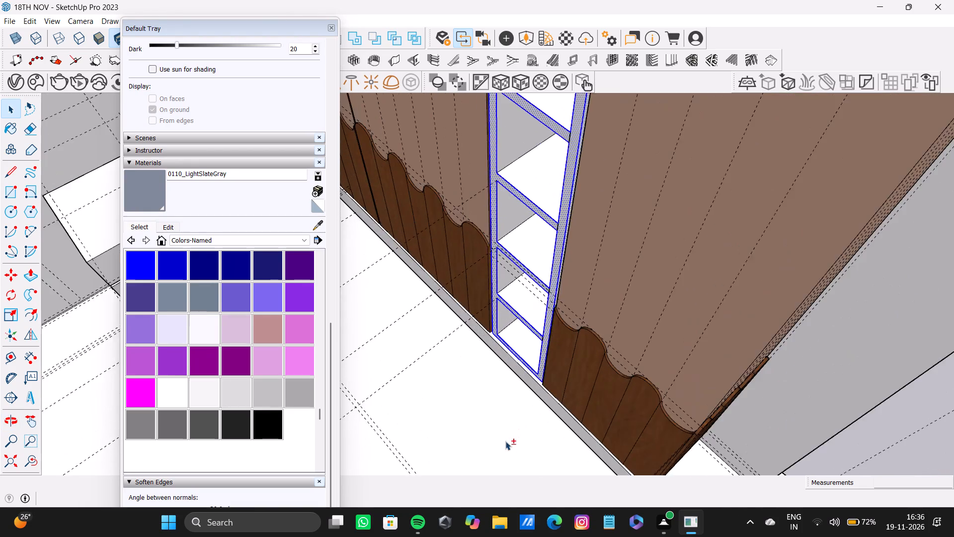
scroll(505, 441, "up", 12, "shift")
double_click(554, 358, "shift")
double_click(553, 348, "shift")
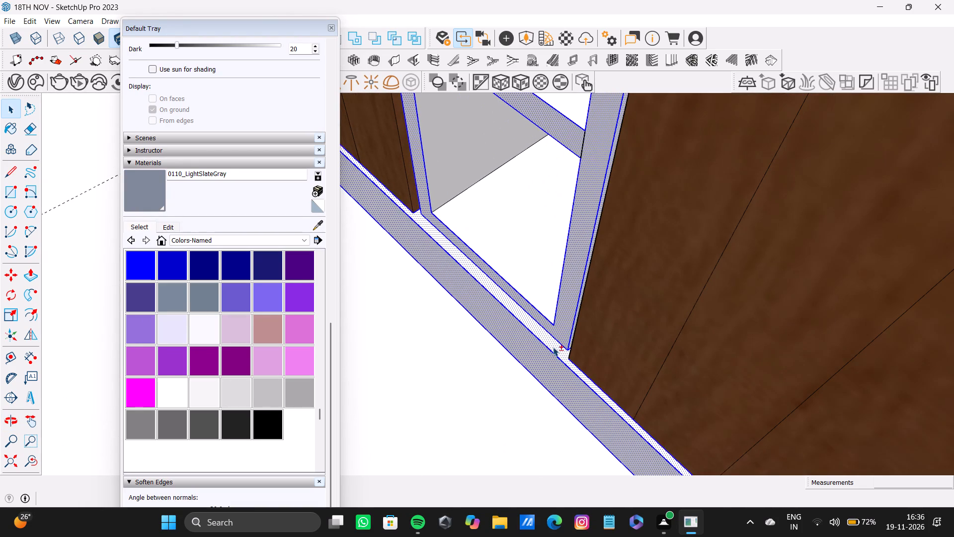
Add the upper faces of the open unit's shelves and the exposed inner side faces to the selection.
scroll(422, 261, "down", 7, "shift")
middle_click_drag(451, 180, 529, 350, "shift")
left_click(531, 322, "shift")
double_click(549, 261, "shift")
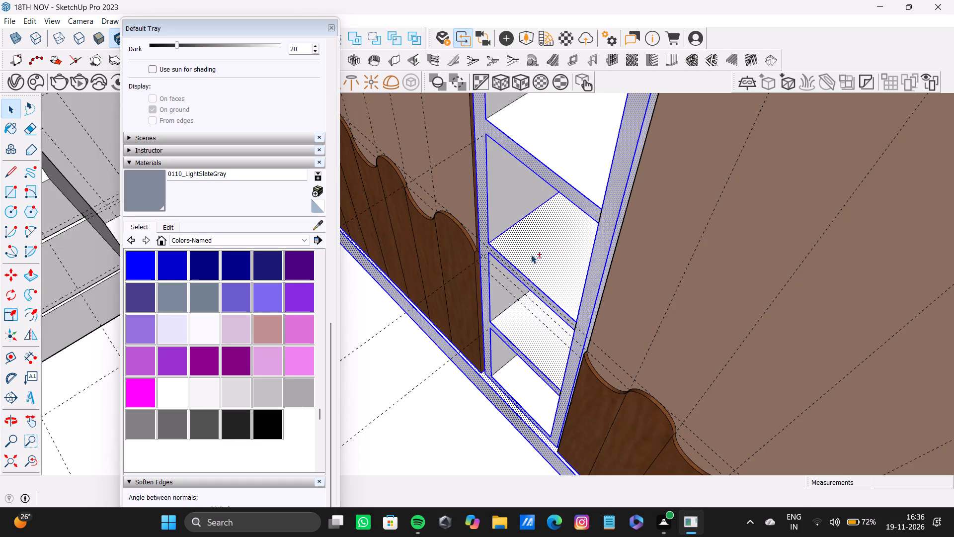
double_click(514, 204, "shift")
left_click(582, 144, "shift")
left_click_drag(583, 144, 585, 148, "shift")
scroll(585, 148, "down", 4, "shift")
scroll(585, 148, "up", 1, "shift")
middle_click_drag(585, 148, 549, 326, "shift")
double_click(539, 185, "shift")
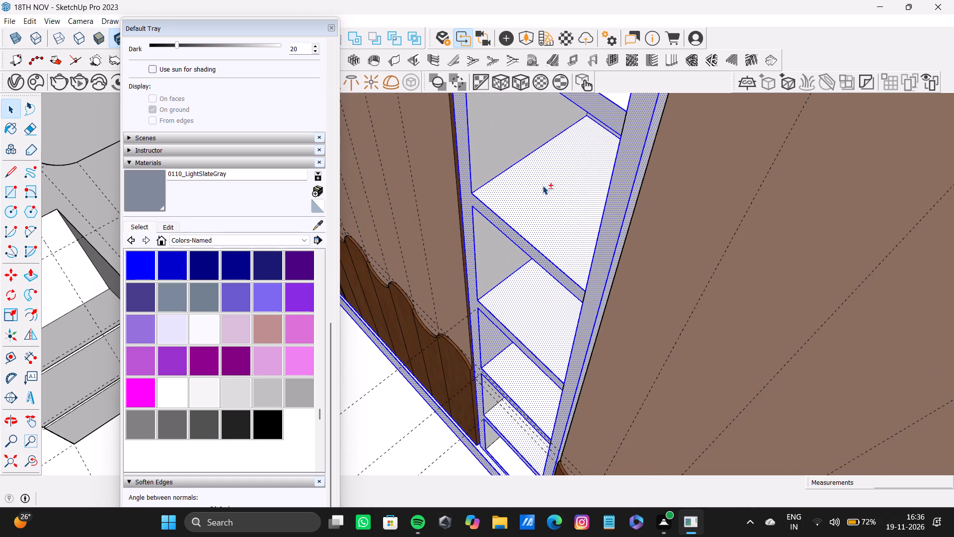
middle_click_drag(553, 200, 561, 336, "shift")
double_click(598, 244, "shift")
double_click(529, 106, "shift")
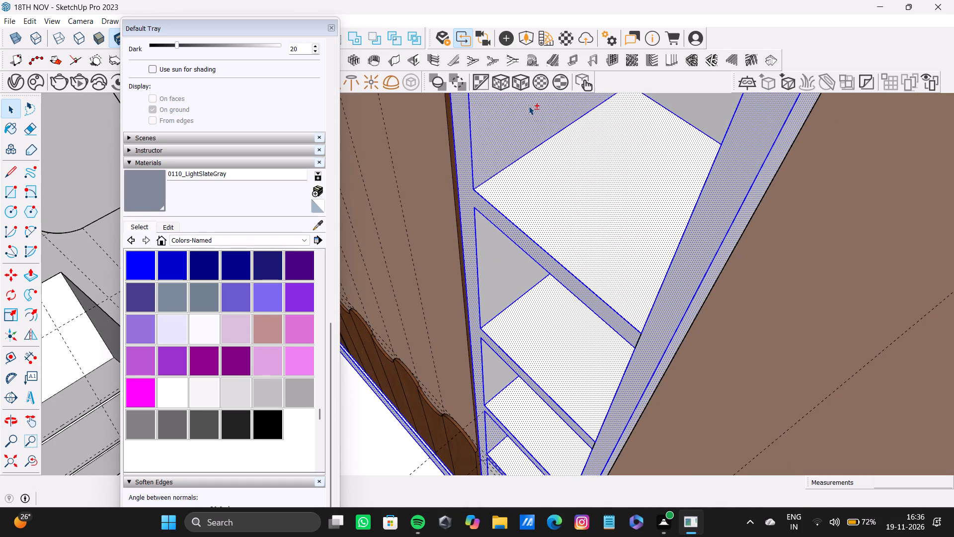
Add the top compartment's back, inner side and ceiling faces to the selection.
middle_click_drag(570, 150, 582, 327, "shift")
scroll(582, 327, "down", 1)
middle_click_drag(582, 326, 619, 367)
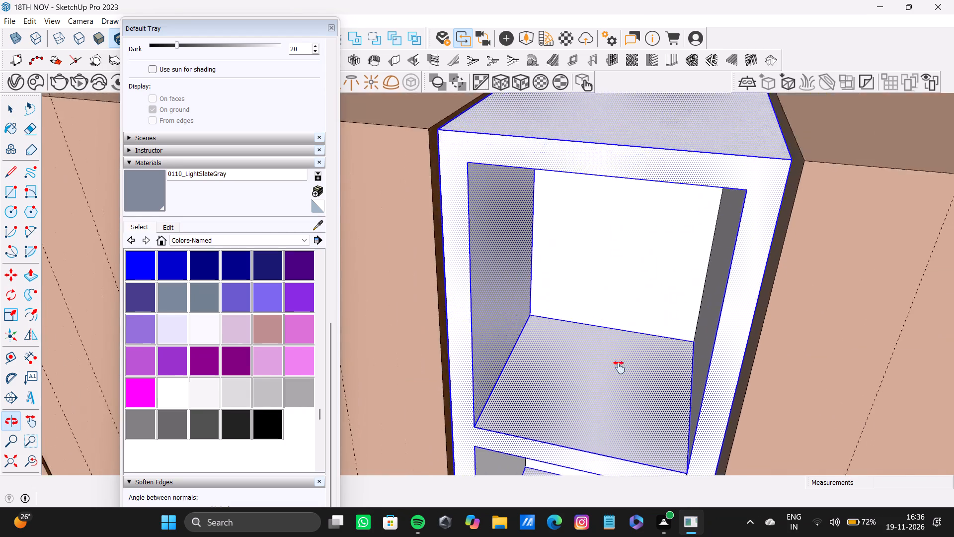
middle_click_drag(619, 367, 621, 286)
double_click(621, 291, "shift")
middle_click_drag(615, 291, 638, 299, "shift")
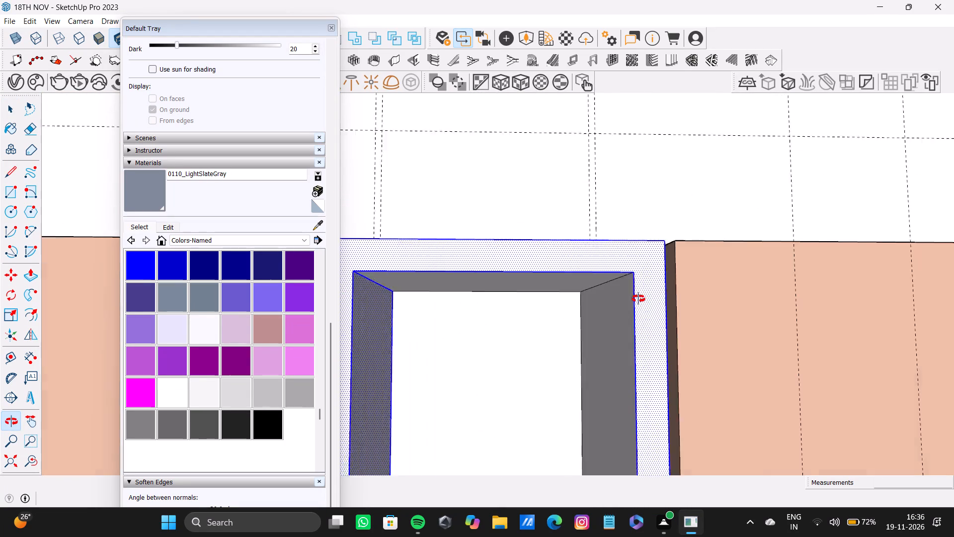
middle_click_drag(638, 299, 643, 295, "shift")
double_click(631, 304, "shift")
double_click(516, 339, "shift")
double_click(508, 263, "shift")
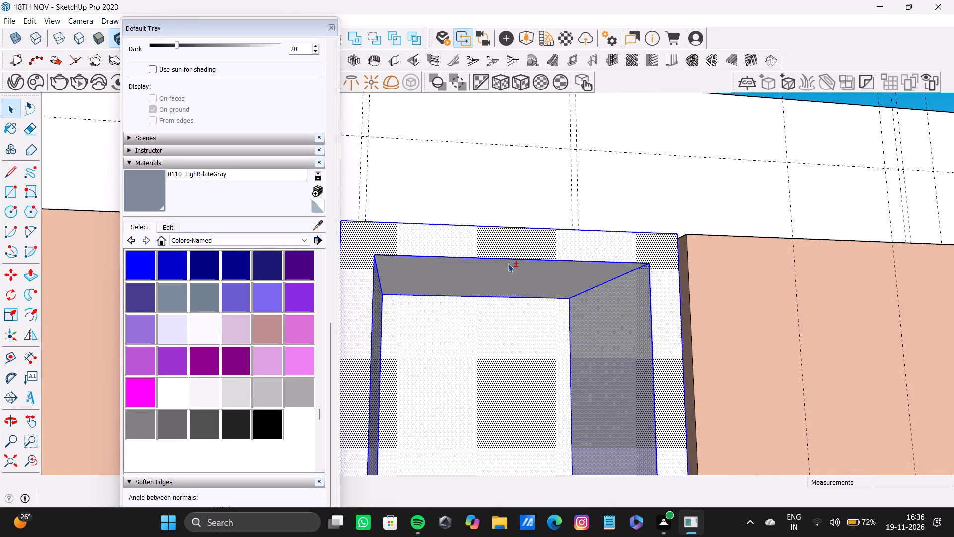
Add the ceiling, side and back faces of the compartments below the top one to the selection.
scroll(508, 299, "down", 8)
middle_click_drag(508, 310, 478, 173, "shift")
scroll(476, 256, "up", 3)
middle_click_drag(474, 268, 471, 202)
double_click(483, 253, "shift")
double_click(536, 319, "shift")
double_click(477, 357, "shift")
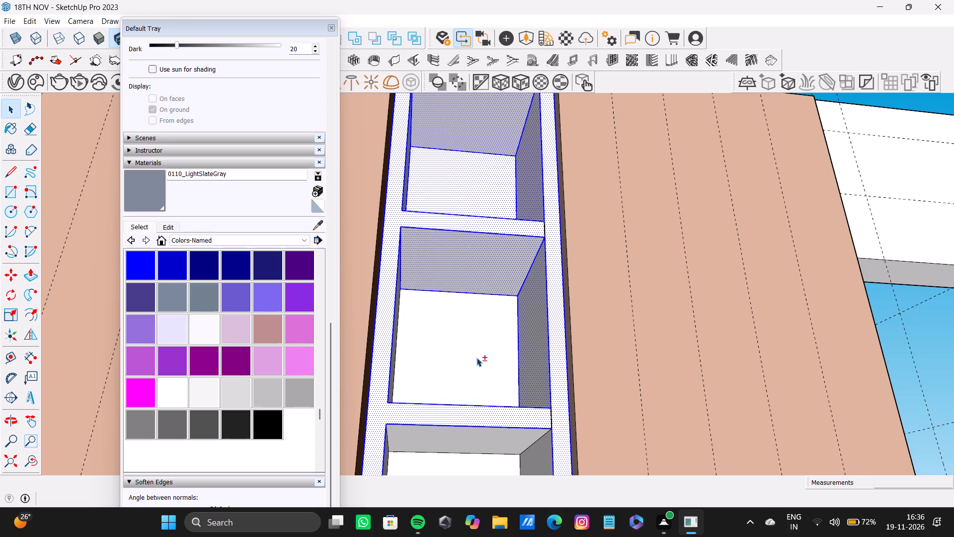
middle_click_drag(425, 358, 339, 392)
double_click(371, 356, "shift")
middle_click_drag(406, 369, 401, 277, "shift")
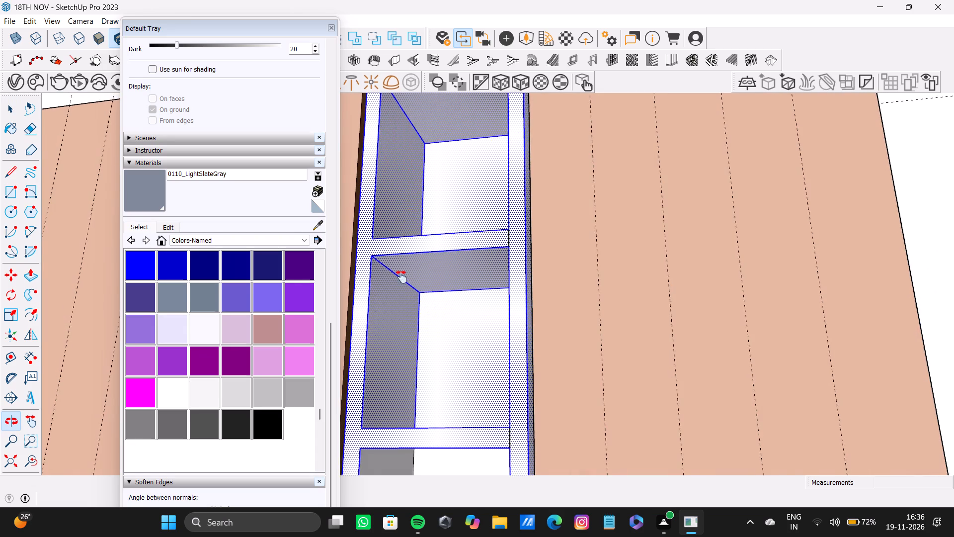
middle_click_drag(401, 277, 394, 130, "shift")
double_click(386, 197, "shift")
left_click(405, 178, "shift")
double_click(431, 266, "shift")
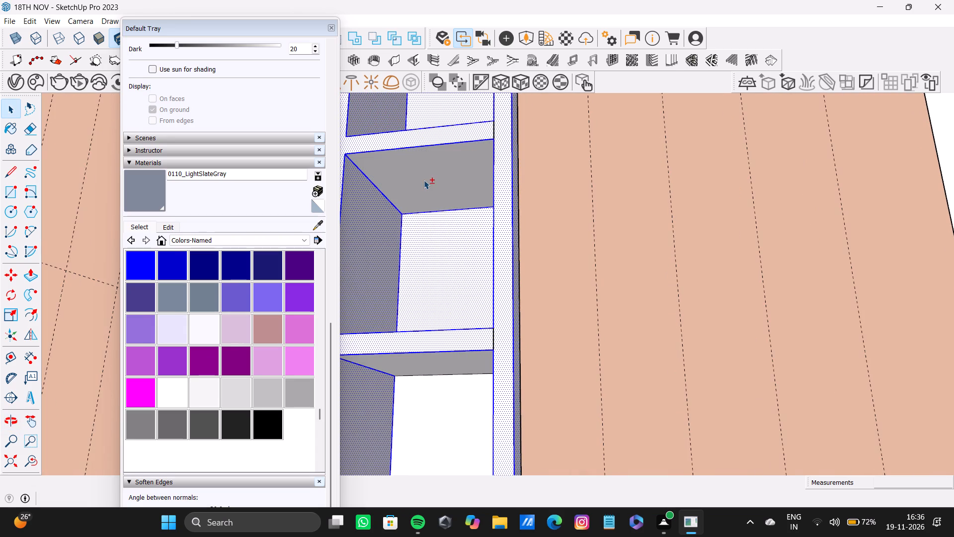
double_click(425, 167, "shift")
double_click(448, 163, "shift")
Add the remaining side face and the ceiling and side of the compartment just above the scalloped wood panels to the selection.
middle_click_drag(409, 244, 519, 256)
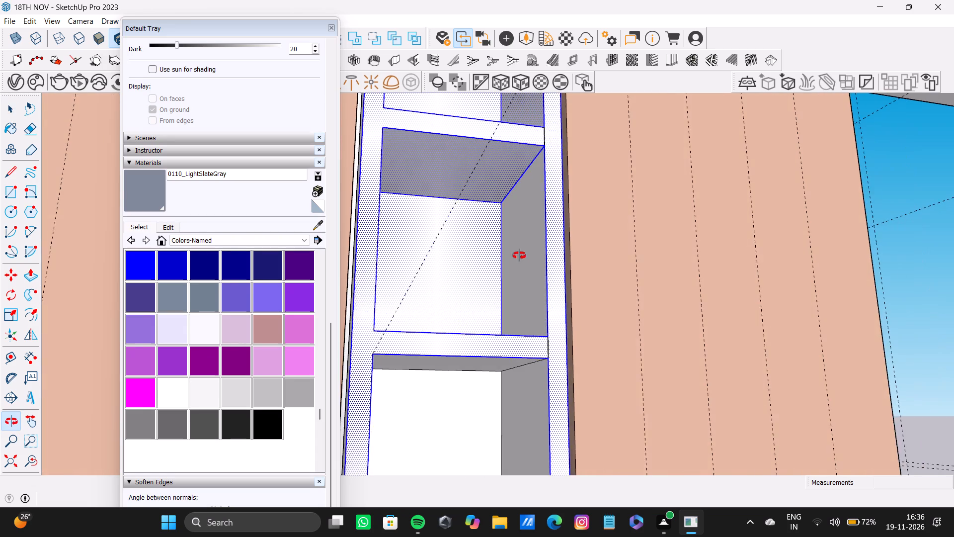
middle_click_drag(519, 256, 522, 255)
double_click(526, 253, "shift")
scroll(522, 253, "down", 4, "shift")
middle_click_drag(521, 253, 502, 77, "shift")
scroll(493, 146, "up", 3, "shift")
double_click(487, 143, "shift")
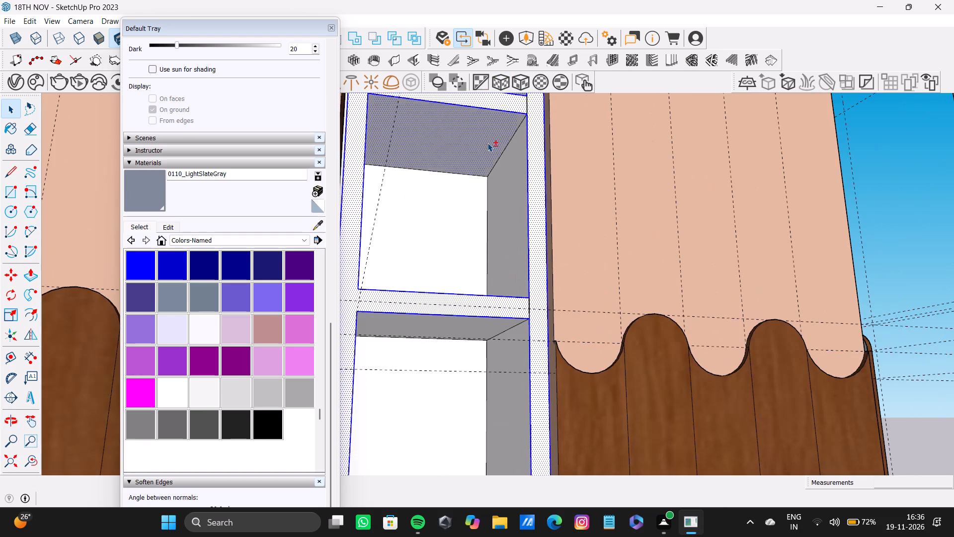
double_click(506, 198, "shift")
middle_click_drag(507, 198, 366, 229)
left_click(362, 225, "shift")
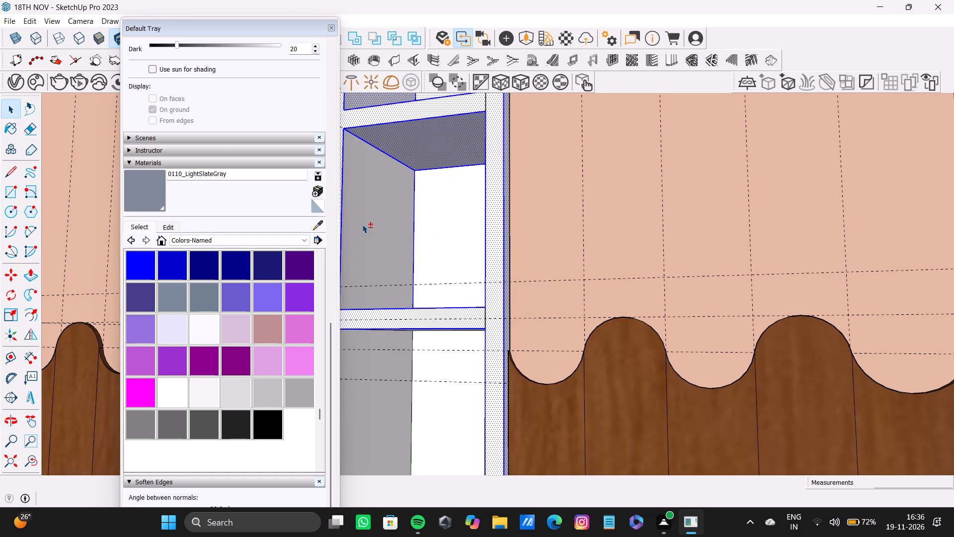
Select the side, back and ceiling faces of the compartment just above the scalloped panels, together with the unit's front frame.
double_click(362, 224, "shift")
double_click(438, 211, "shift")
double_click(382, 221, "shift")
scroll(486, 289, "down", 7)
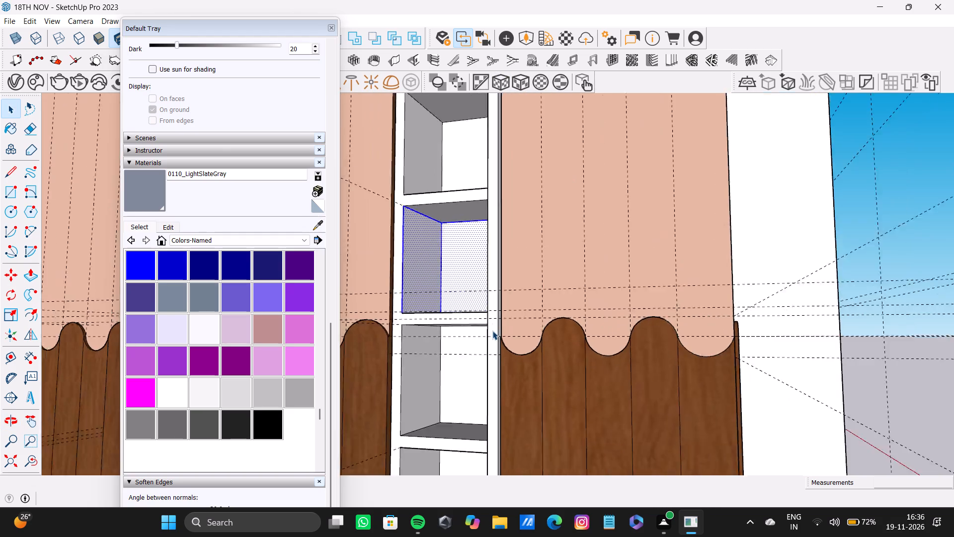
scroll(492, 331, "down", 6)
scroll(460, 313, "up", 8)
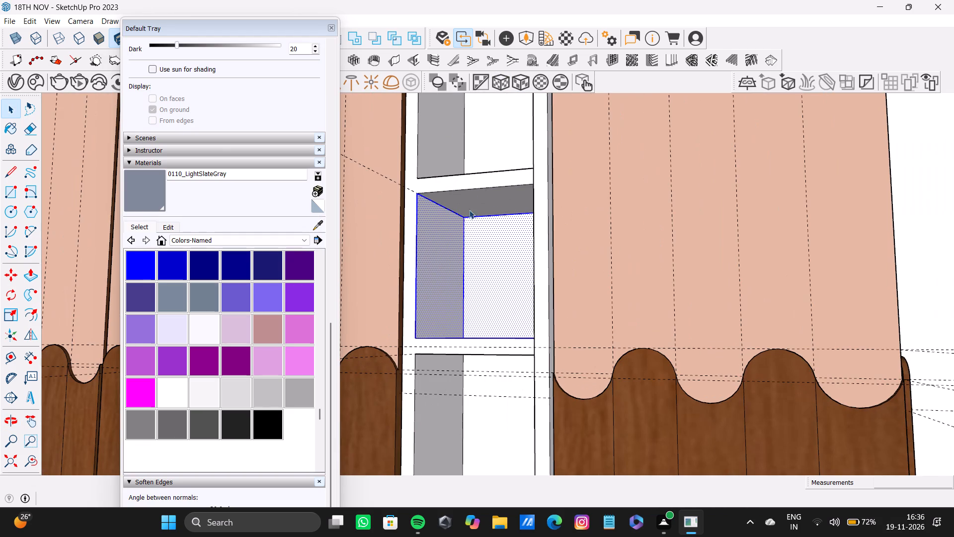
double_click(478, 208, "shift")
double_click(492, 187, "shift")
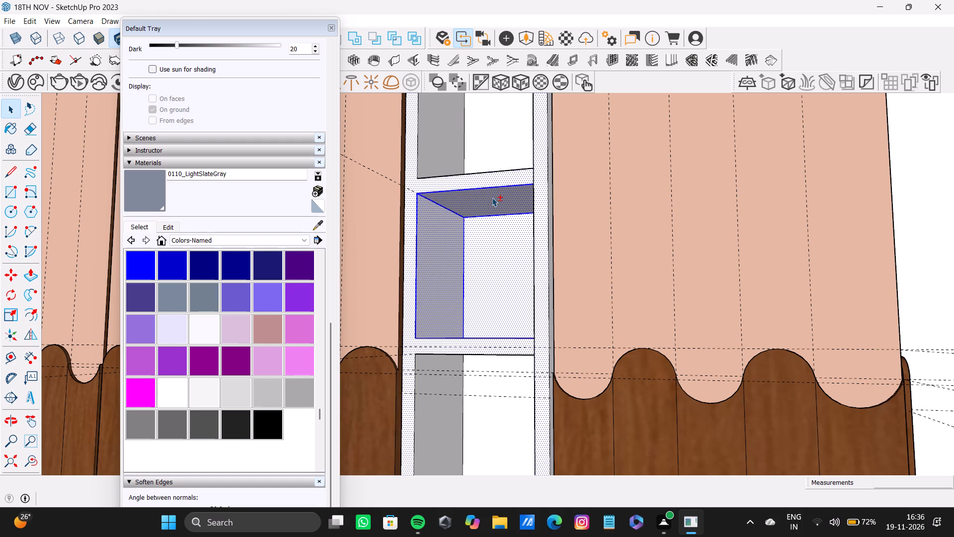
middle_click_drag(454, 217, 516, 225)
scroll(518, 225, "up", 3, "shift")
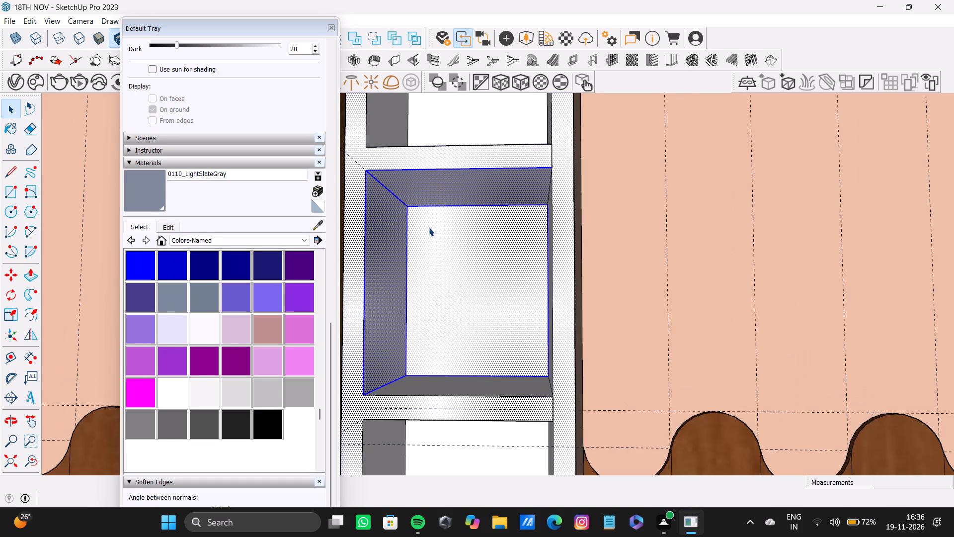
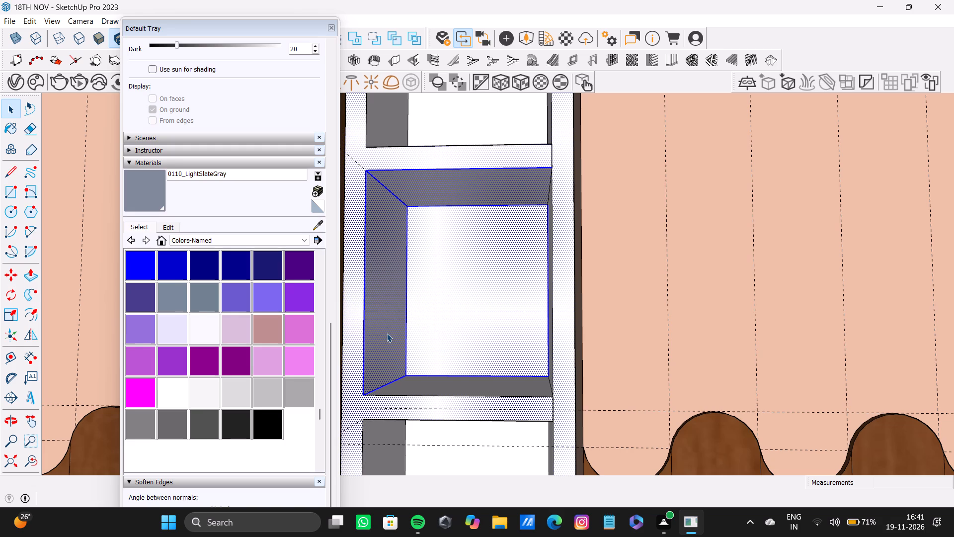
Add both side faces, the back and the bottom face of the next compartment up in the shelf unit to the selection.
scroll(643, 297, "down", 3)
scroll(628, 305, "down", 18)
scroll(471, 267, "up", 1, "shift")
middle_click_drag(471, 267, 469, 342, "shift")
scroll(459, 290, "up", 4)
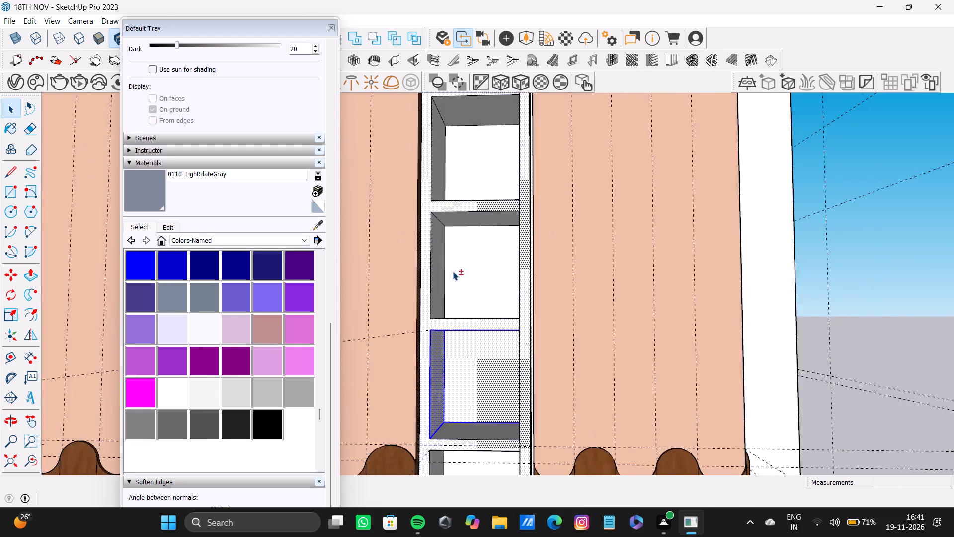
scroll(453, 271, "up", 8)
double_click(431, 267, "shift")
double_click(493, 266, "shift")
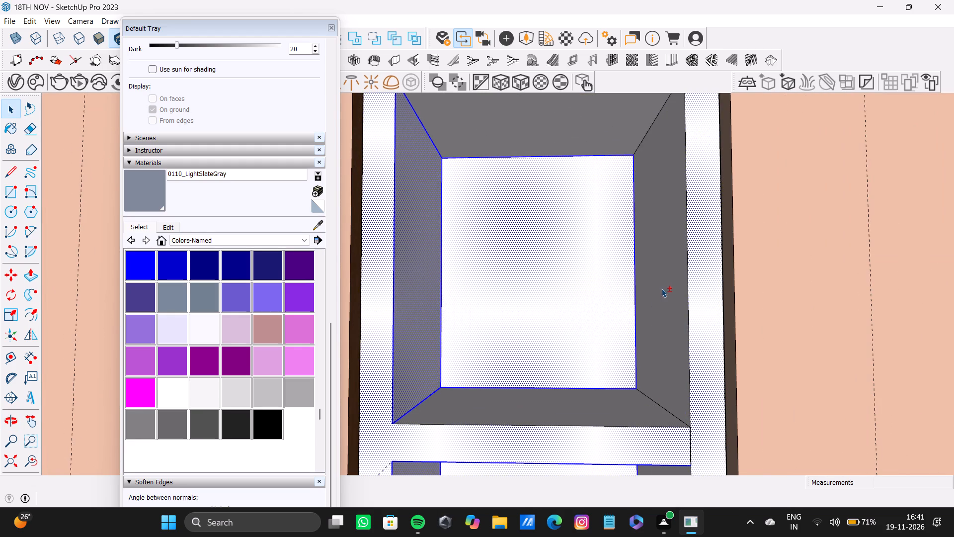
double_click(662, 288, "shift")
double_click(611, 402, "shift")
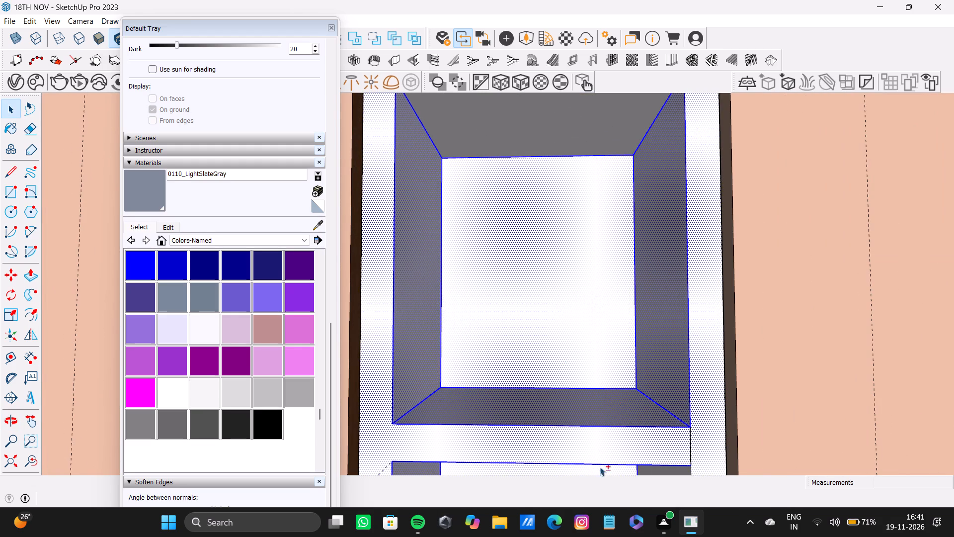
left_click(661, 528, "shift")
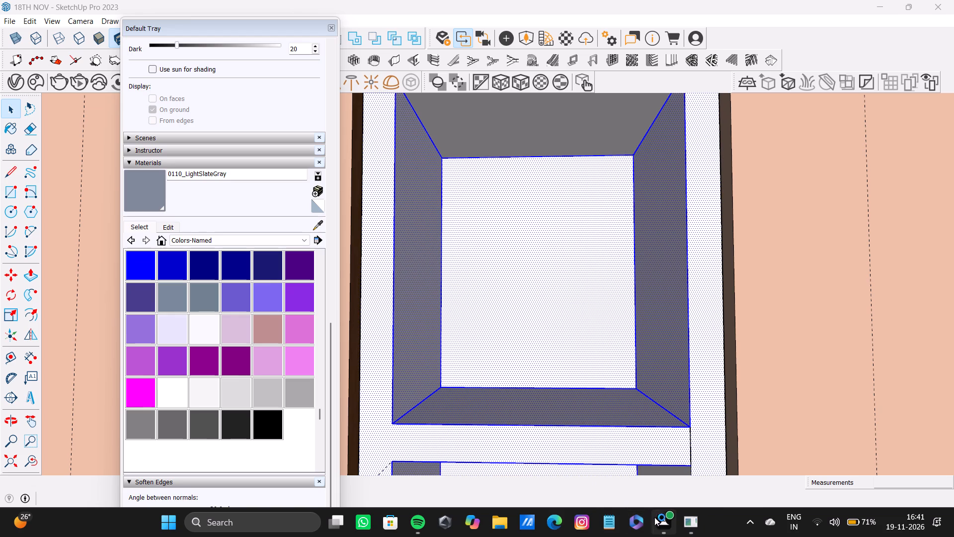
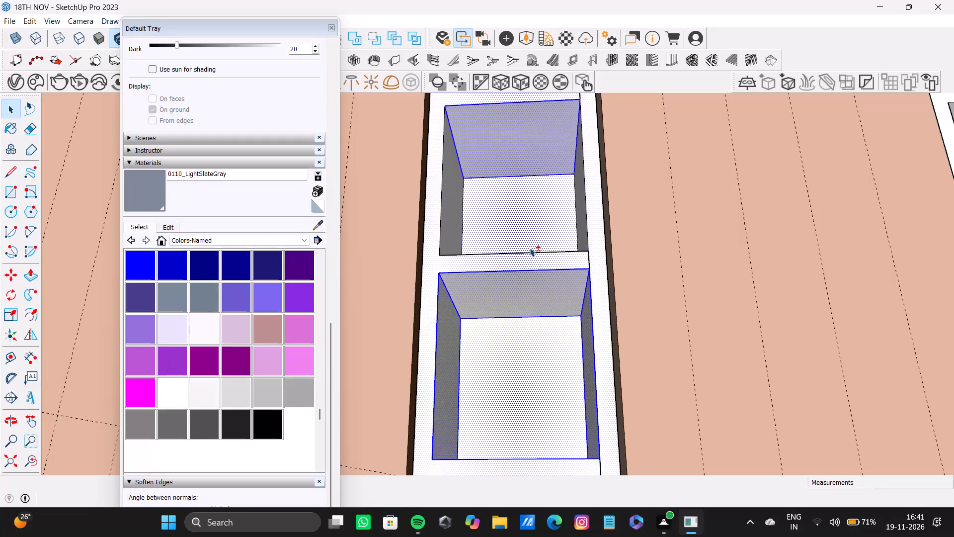
Add both side faces of the shelf compartment just below the topmost one to the selection.
double_click(454, 226)
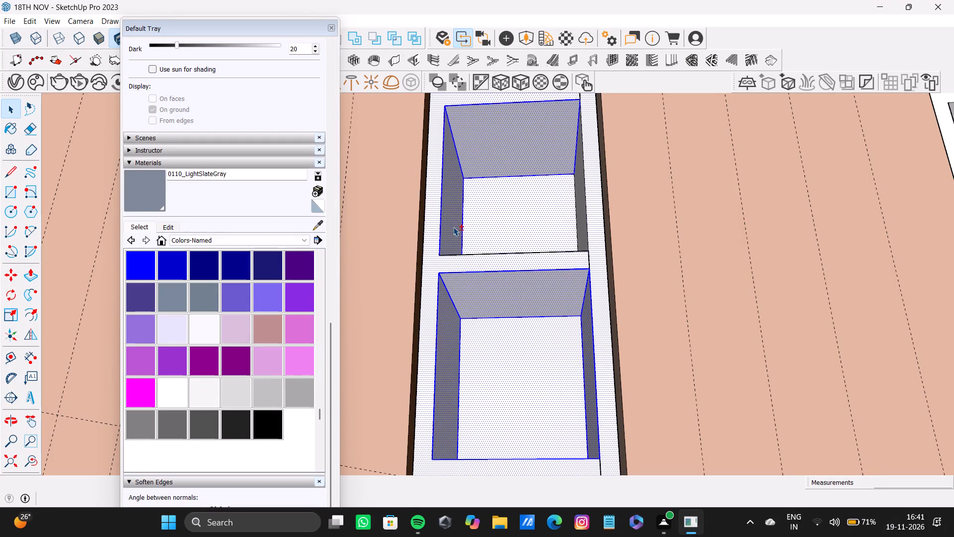
middle_click_drag(477, 230, 588, 287)
double_click(595, 224, "shift")
Add the back, top, both side faces and bottom face of the topmost shelf compartment to the selection.
middle_click_drag(575, 178, 558, 428, "shift")
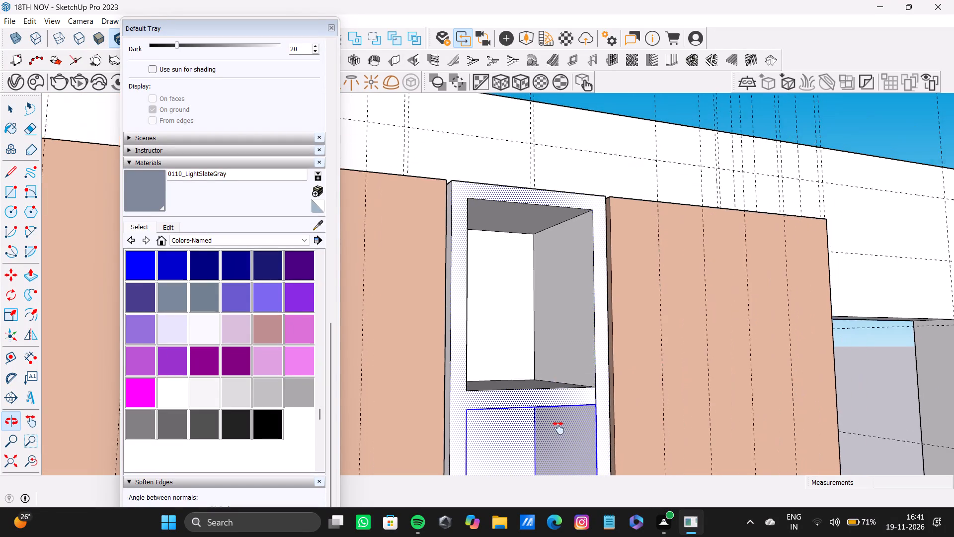
middle_click_drag(558, 428, 556, 418, "shift")
double_click(564, 305, "shift")
double_click(521, 304, "shift")
double_click(507, 206, "shift")
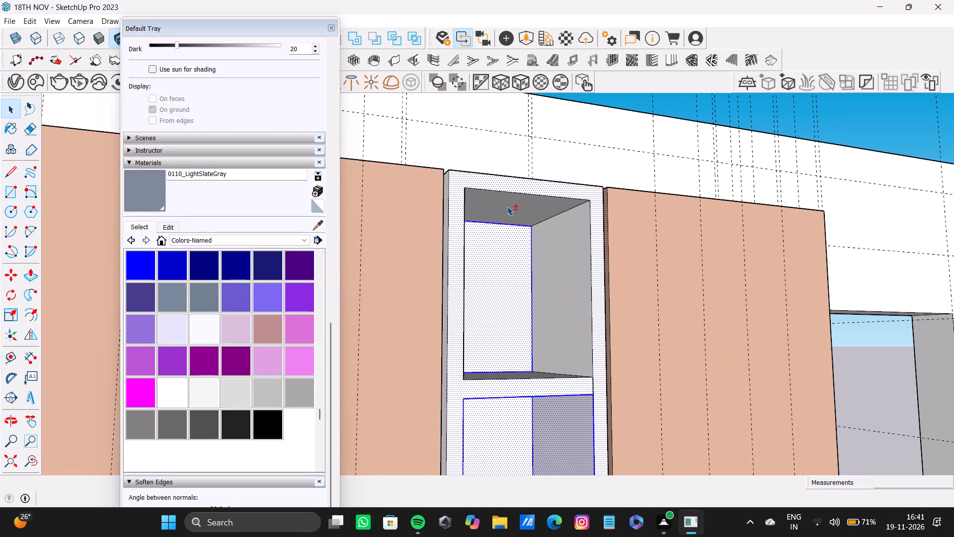
double_click(562, 240, "shift")
middle_click_drag(572, 261, 444, 265)
scroll(426, 260, "up", 2, "shift")
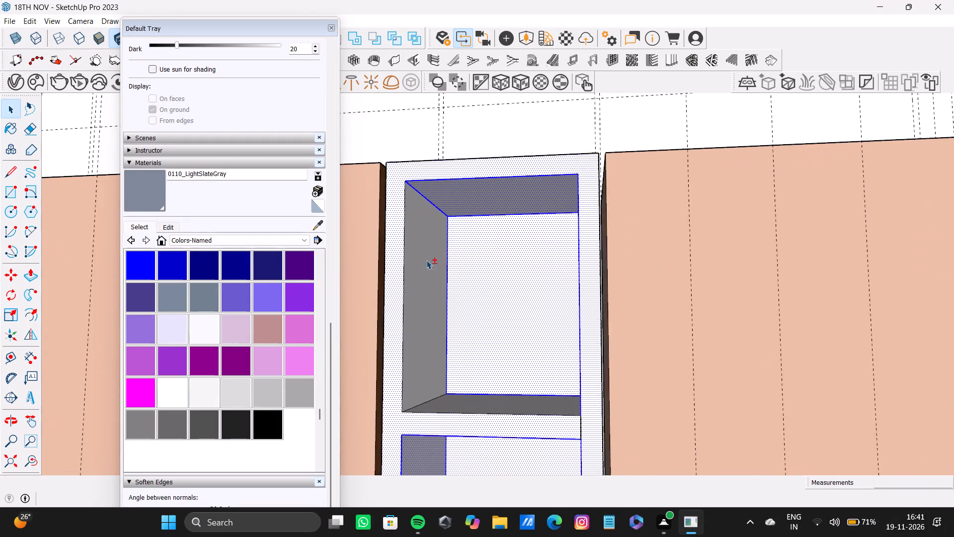
scroll(426, 260, "up", 1, "shift")
double_click(426, 259, "shift")
scroll(426, 265, "down", 8, "shift")
middle_click_drag(426, 281, 441, 392)
scroll(458, 353, "up", 4, "shift")
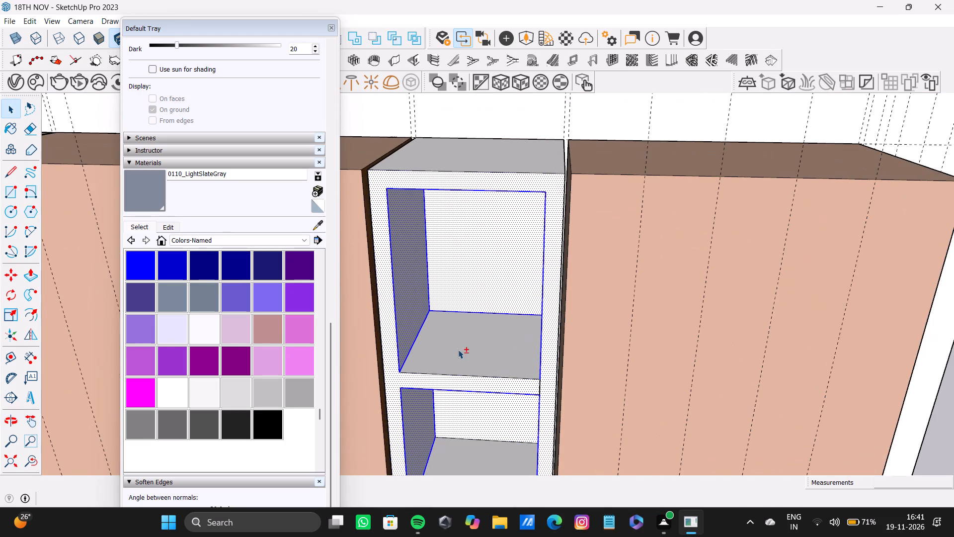
double_click(459, 345, "shift")
Add the missing bottom faces of the shelf compartments below the topmost one to the selection.
middle_click_drag(463, 358, 475, 165, "shift")
double_click(507, 313, "shift")
middle_click_drag(507, 313, 507, 310, "shift")
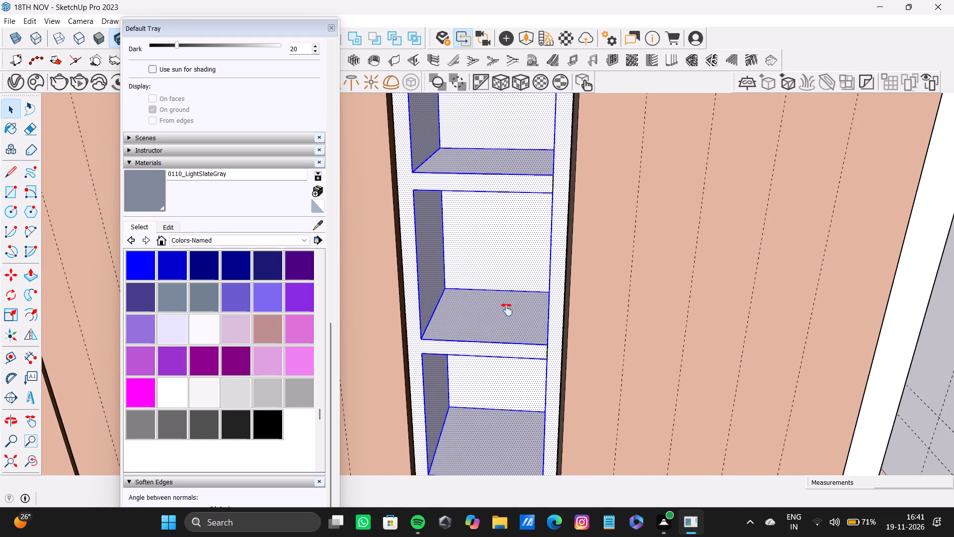
middle_click_drag(507, 310, 481, 101, "shift")
middle_click_drag(483, 285, 470, 146, "shift")
double_click(467, 228, "shift")
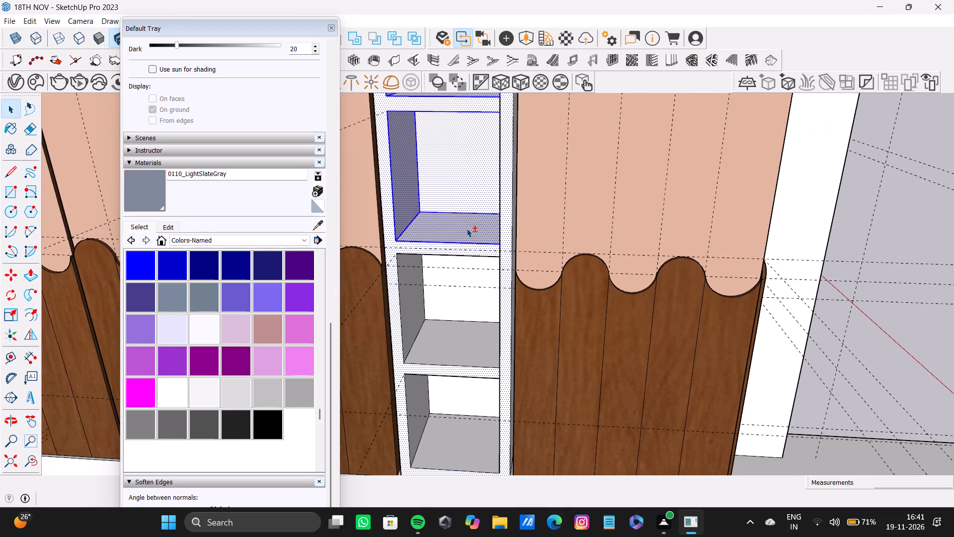
Add all five inner faces of the second-lowest compartment and the right side face of the compartment above it to the selection.
double_click(456, 353, "shift")
left_click(412, 317, "shift")
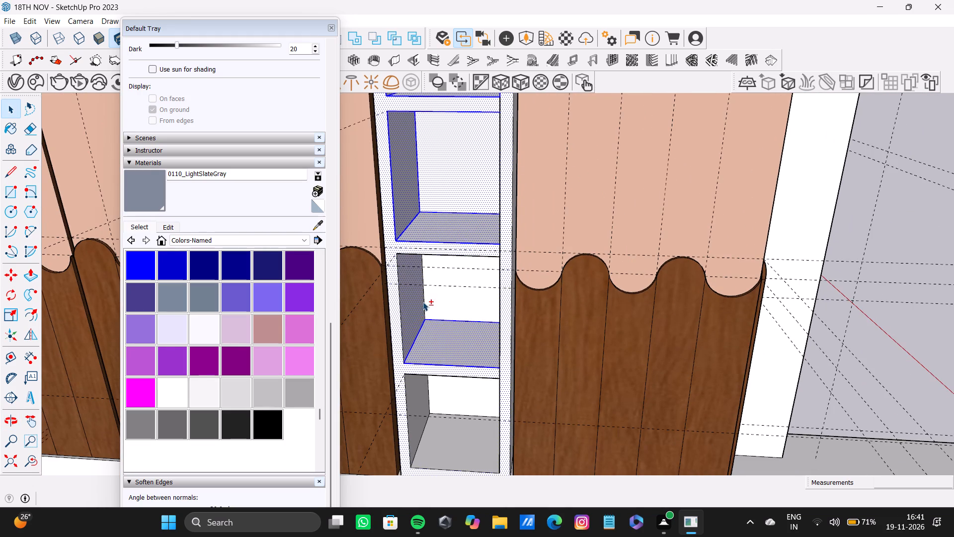
double_click(449, 300, "shift")
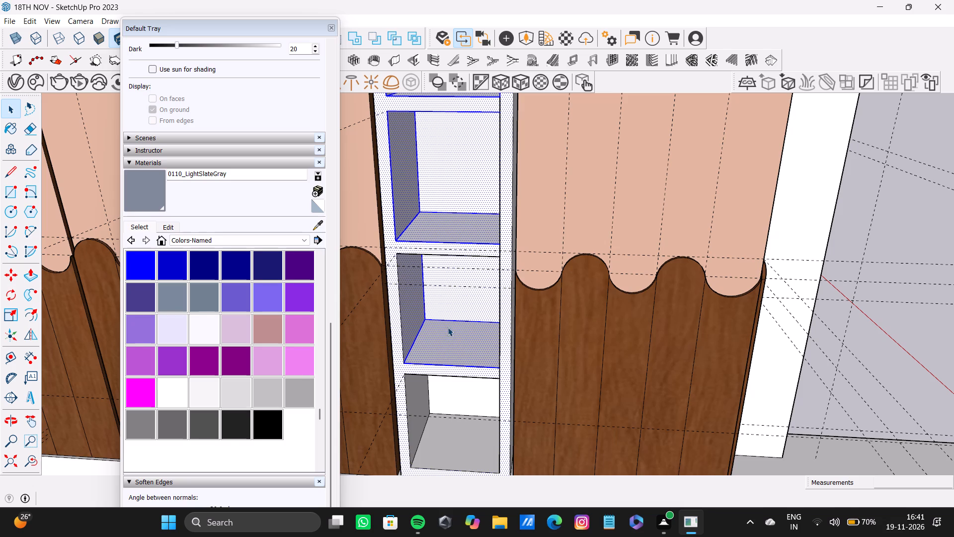
scroll(452, 328, "down", 15)
middle_click_drag(452, 328, 450, 361, "shift")
scroll(453, 380, "up", 10)
middle_click_drag(455, 387, 447, 263, "shift")
scroll(482, 385, "up", 4, "shift")
middle_click_drag(479, 350, 523, 339, "shift")
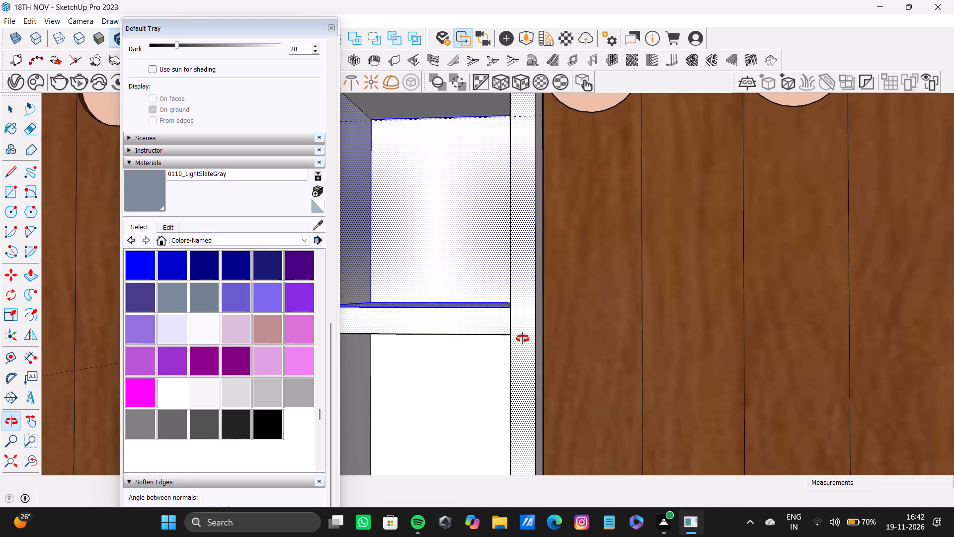
middle_click_drag(523, 339, 545, 339, "shift")
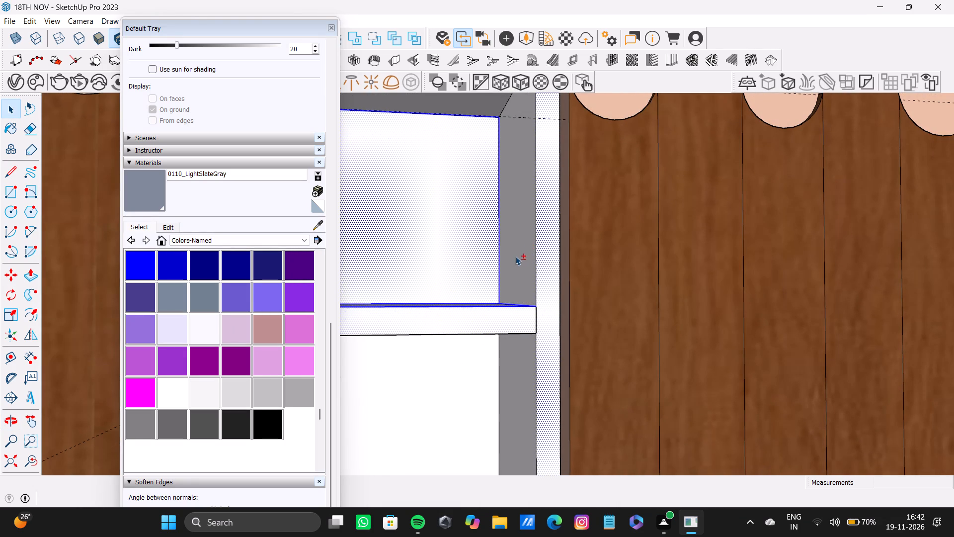
double_click(515, 256, "shift")
middle_click_drag(442, 134, 483, 278, "shift")
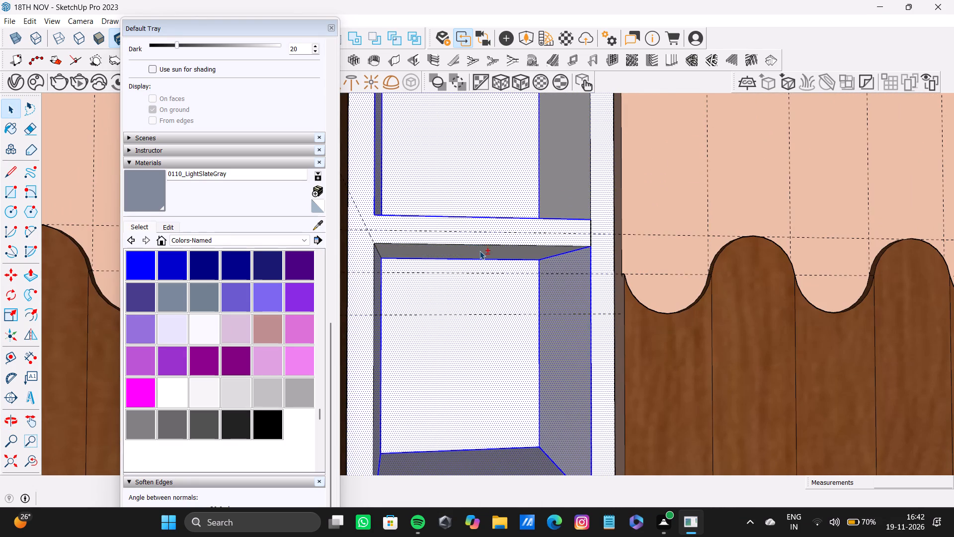
double_click(480, 252, "shift")
double_click(561, 198, "shift")
Add the top, both side faces, back and bottom face of the lowest shelf compartment to the selection.
scroll(558, 261, "down", 4, "shift")
middle_click_drag(551, 271, 496, 112, "shift")
middle_click_drag(476, 280, 433, 235, "shift")
scroll(433, 259, "up", 3, "shift")
double_click(433, 259, "shift")
double_click(362, 302, "shift")
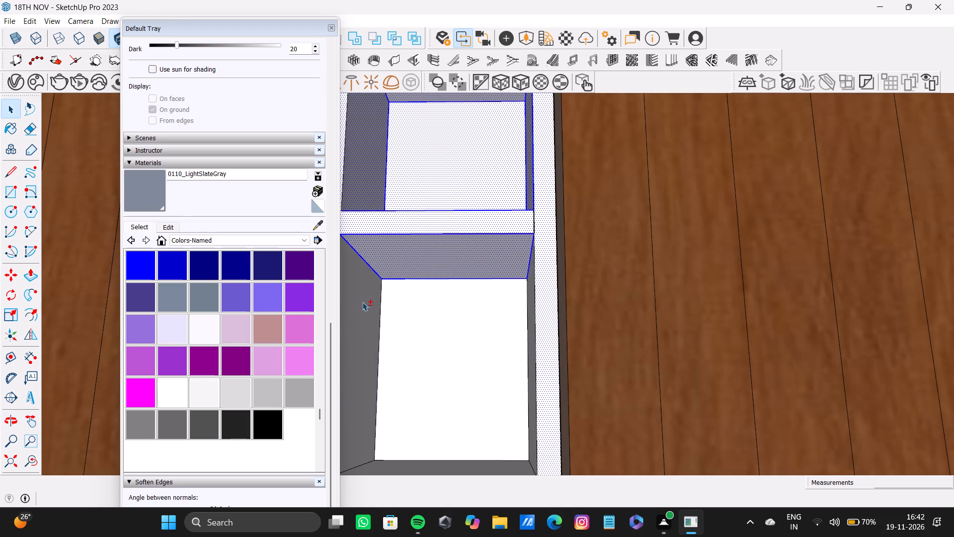
double_click(410, 316, "shift")
middle_click_drag(417, 321, 520, 347)
double_click(559, 340, "shift")
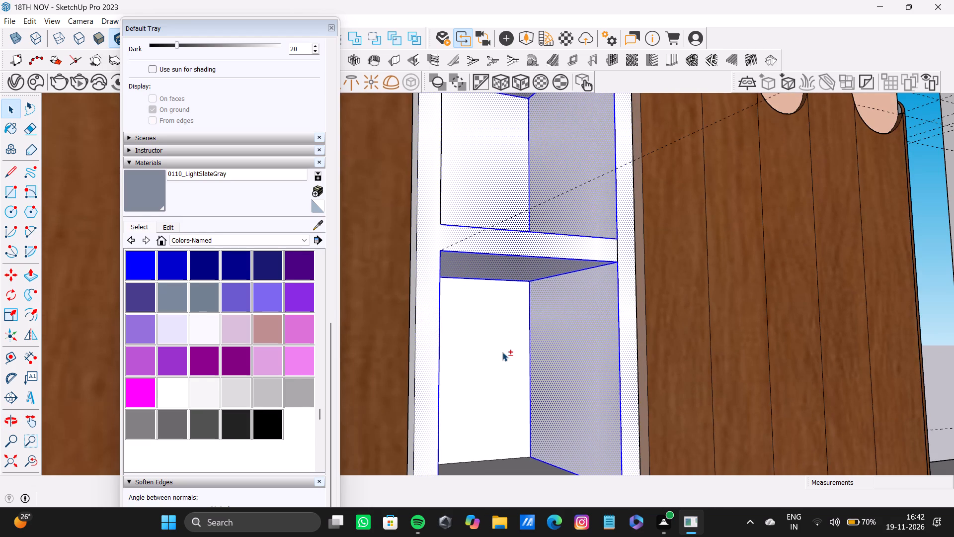
left_click(494, 354, "shift")
left_click(494, 354, "shift")
double_click(503, 353, "shift")
middle_click_drag(515, 364, 499, 330, "shift")
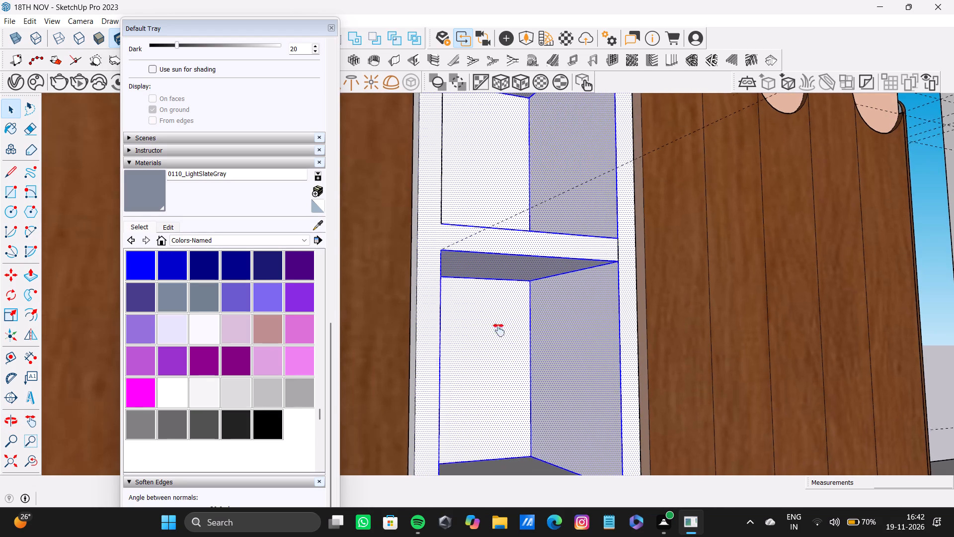
middle_click_drag(499, 330, 455, 355, "shift")
double_click(453, 361, "shift")
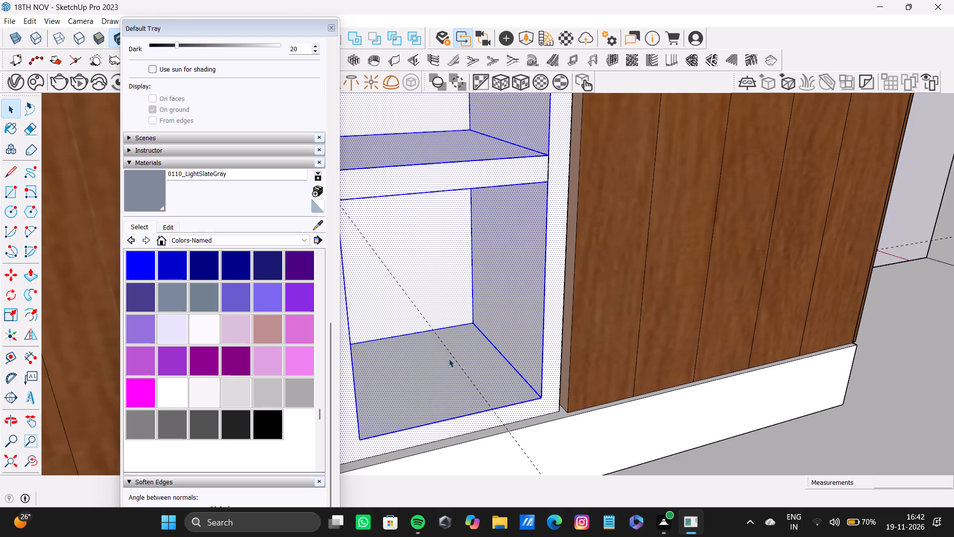
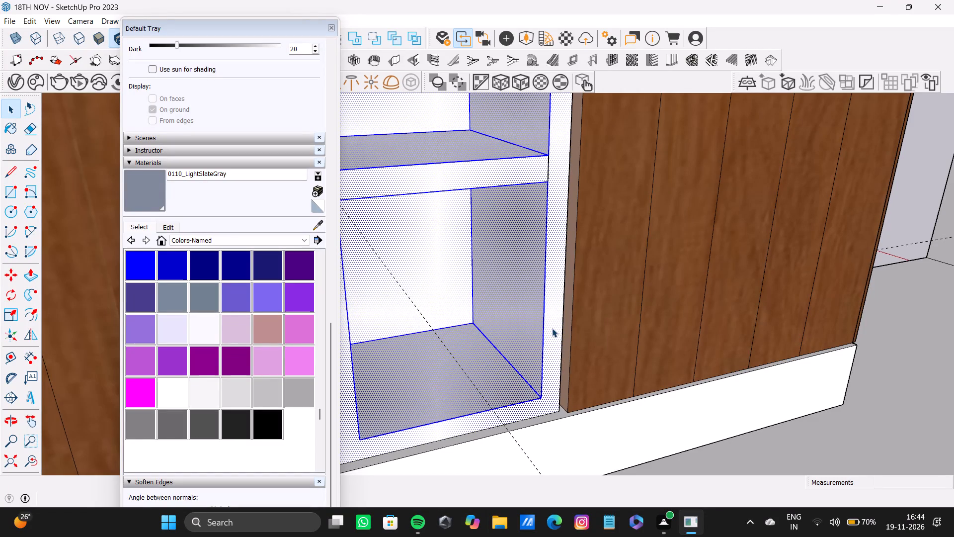
Add the shelf unit's narrow outer side face and its top face to the selection.
scroll(432, 241, "down", 20)
scroll(432, 241, "down", 5)
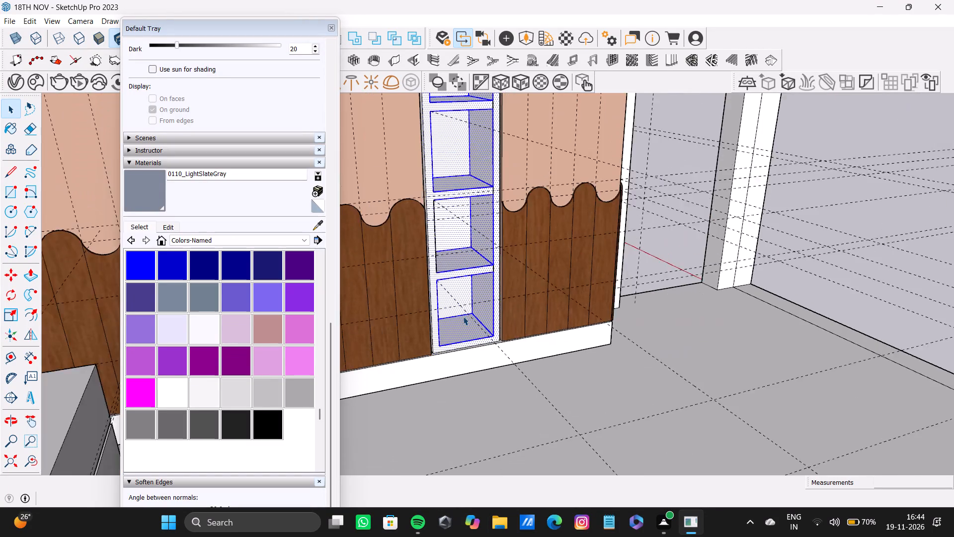
middle_click_drag(463, 316, 390, 343)
scroll(389, 213, "up", 9)
middle_click_drag(379, 226, 625, 260, "shift")
scroll(617, 259, "up", 10)
double_click(561, 296, "shift")
scroll(561, 296, "down", 2, "shift")
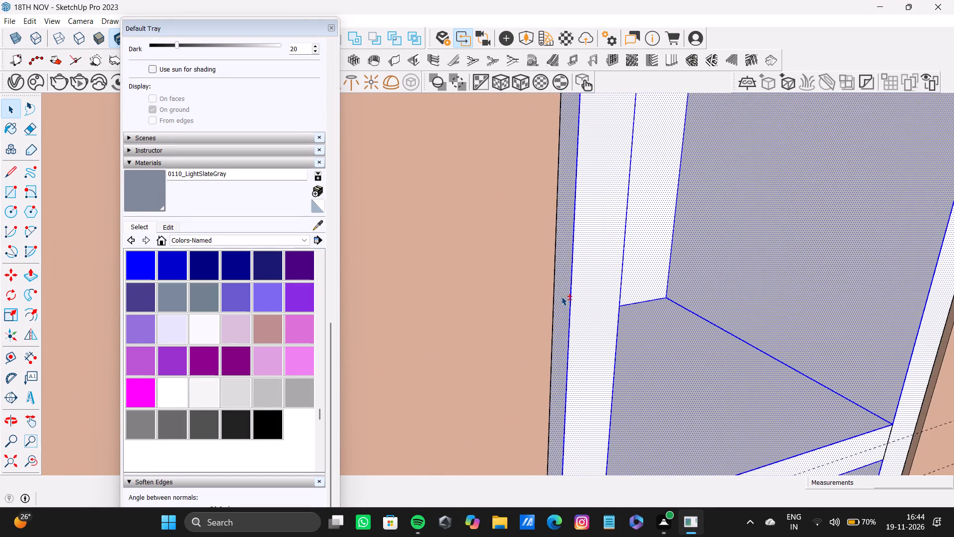
scroll(561, 296, "down", 12, "shift")
middle_click_drag(561, 297, 526, 345, "shift")
scroll(526, 345, "down", 10, "shift")
middle_click_drag(525, 311, 507, 352, "shift")
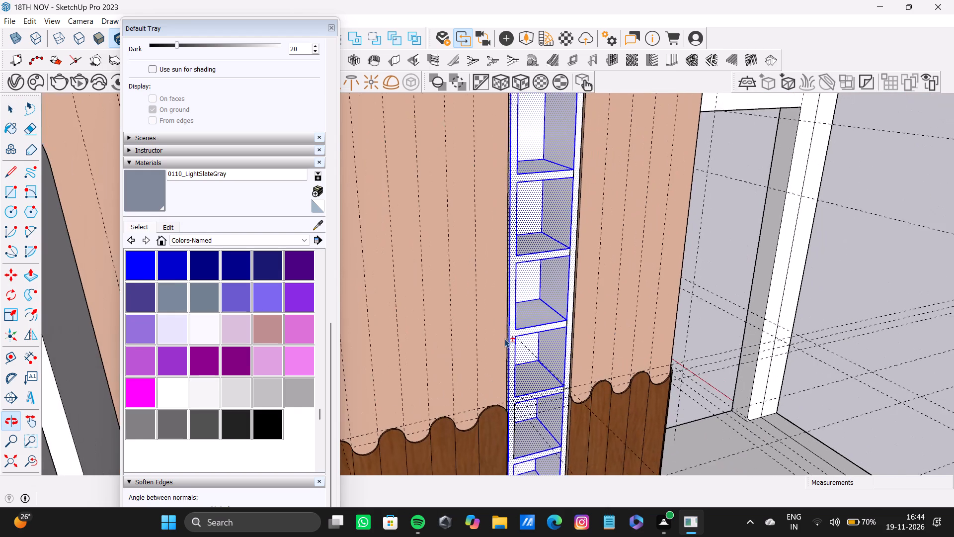
scroll(502, 258, "down", 5, "shift")
middle_click_drag(521, 218, 520, 311, "shift")
scroll(507, 283, "up", 8, "shift")
middle_click_drag(517, 241, 524, 322, "shift")
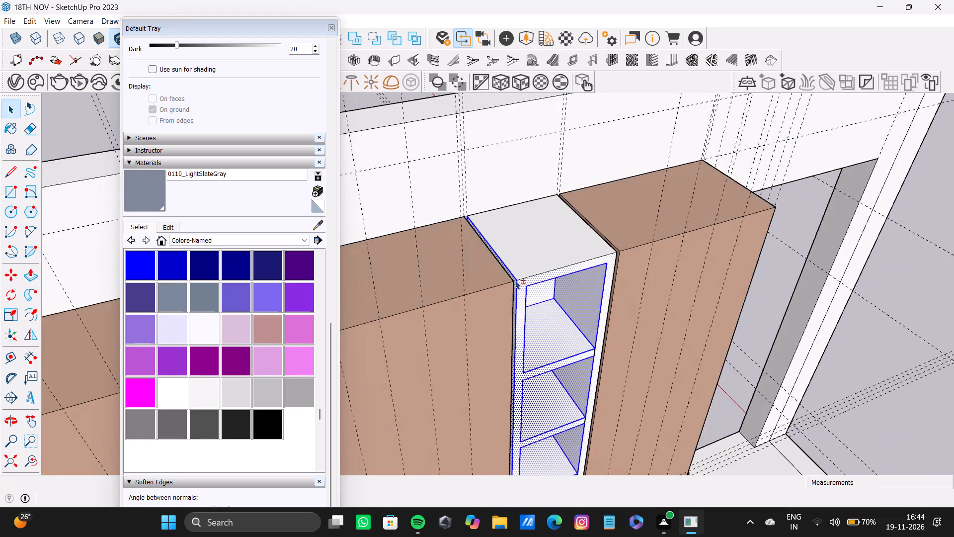
scroll(515, 277, "up", 3, "shift")
double_click(517, 259, "shift")
Add the wardrobe plinth's top ledge, front face and exposed end face to the selection.
scroll(528, 284, "down", 12, "shift")
middle_click_drag(533, 320, 429, 76, "shift")
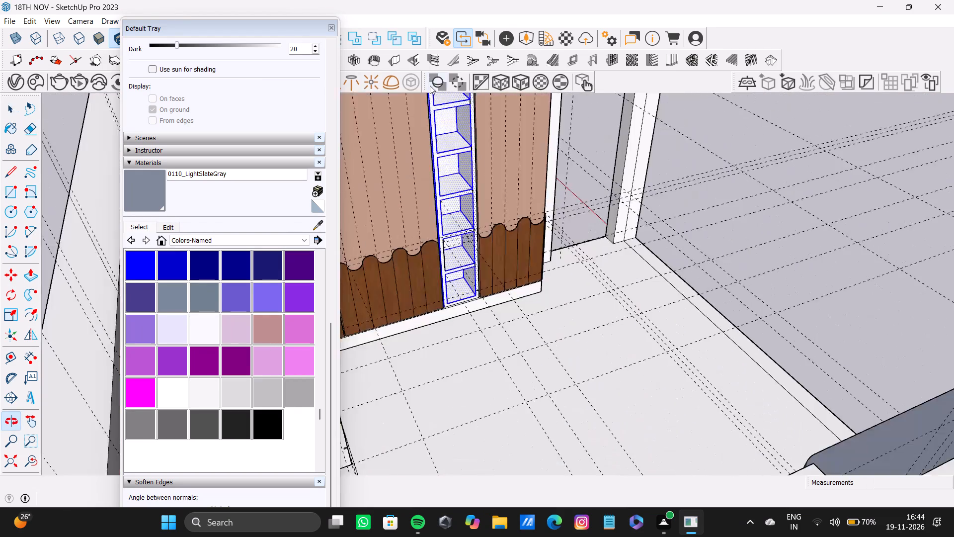
scroll(520, 275, "down", 3, "shift")
middle_click_drag(524, 291, 454, 294, "shift")
scroll(529, 309, "up", 16)
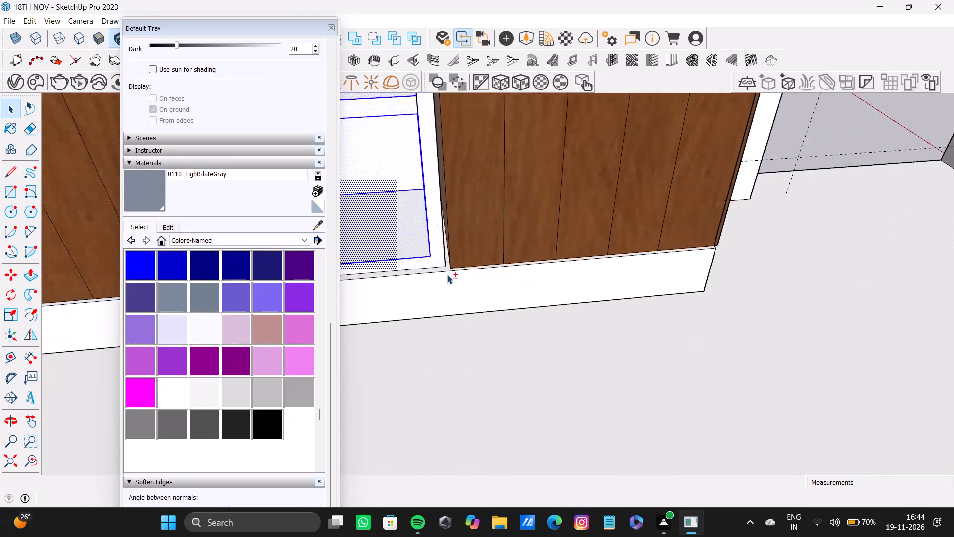
scroll(447, 275, "up", 9)
double_click(443, 259, "shift")
double_click(458, 277, "shift")
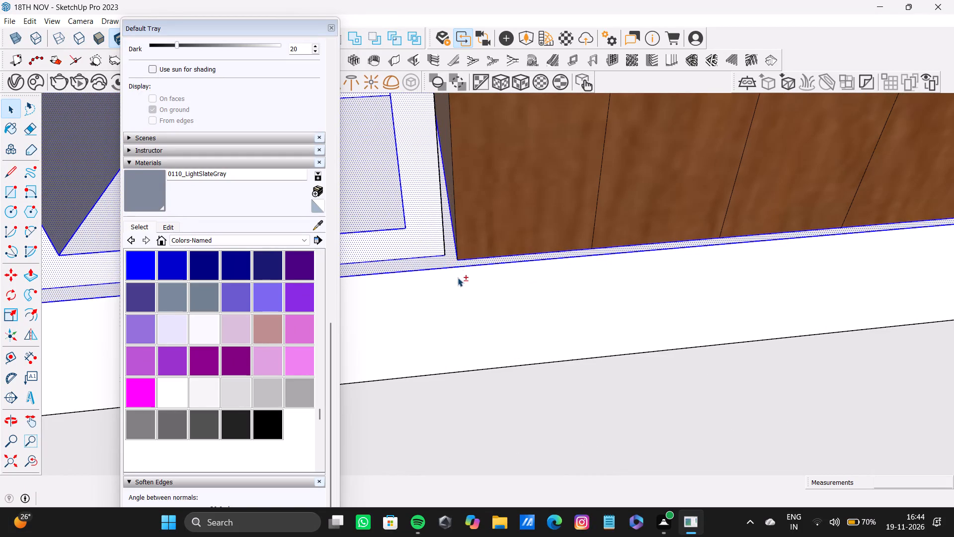
scroll(441, 247, "down", 10, "shift")
middle_click_drag(456, 252, 634, 287, "shift")
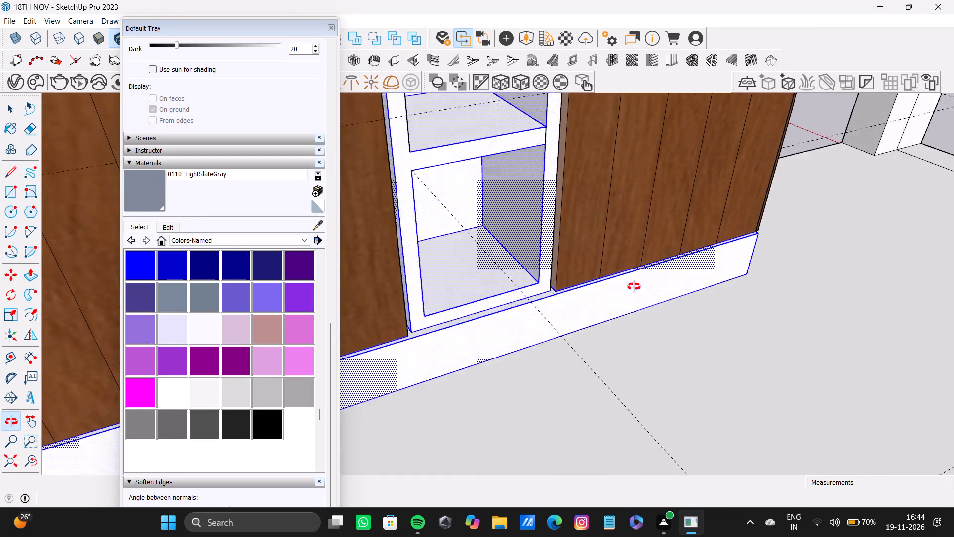
middle_click_drag(634, 287, 421, 310, "shift")
scroll(438, 315, "down", 4)
middle_click_drag(463, 324, 446, 295, "shift")
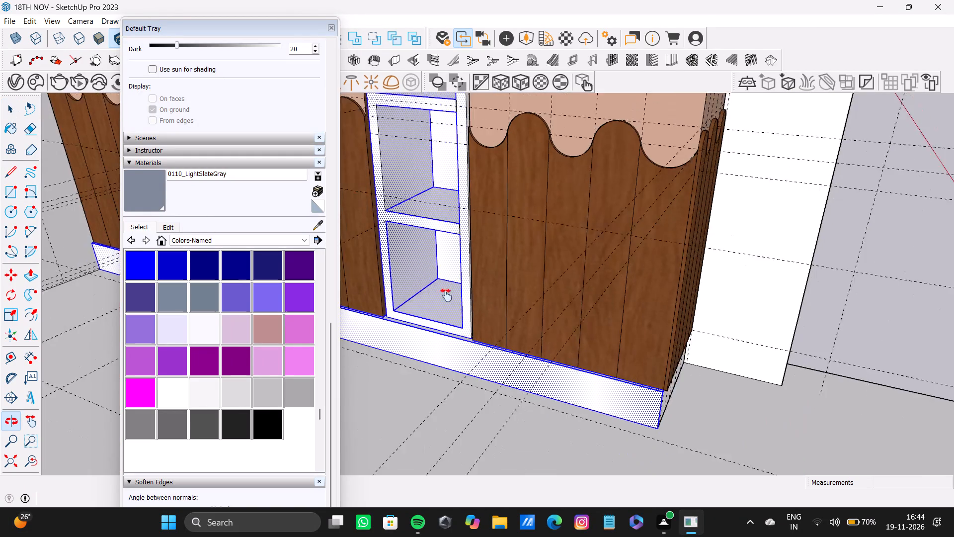
middle_click_drag(446, 295, 403, 263, "shift")
scroll(576, 346, "up", 11)
double_click(648, 357, "shift")
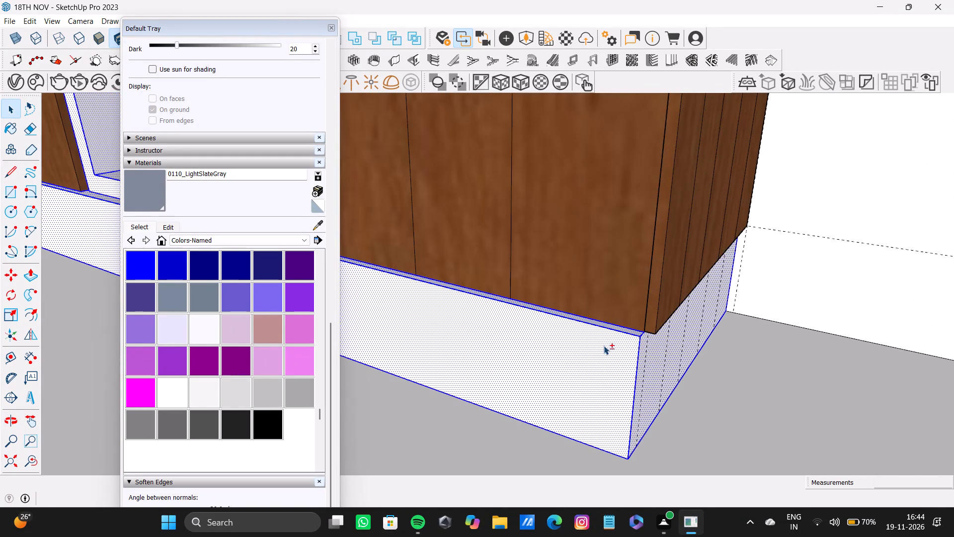
Examine the plinth along its full length and the shelf unit for faces missing from the selection.
scroll(603, 345, "down", 4, "shift")
middle_click_drag(468, 294, 696, 317, "shift")
scroll(696, 317, "down", 9, "shift")
middle_click_drag(462, 263, 693, 350, "shift")
scroll(416, 281, "up", 4)
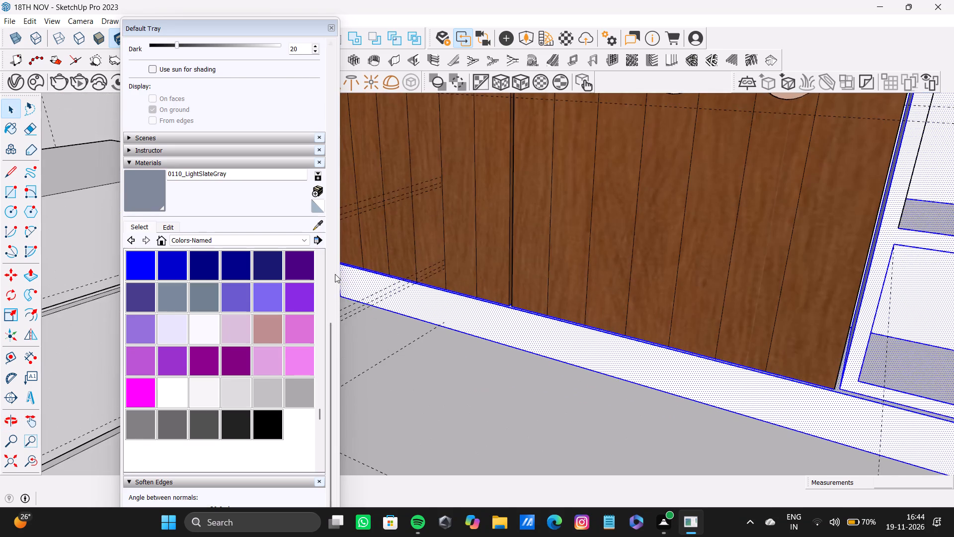
scroll(335, 274, "up", 7)
middle_click_drag(383, 286, 473, 303, "shift")
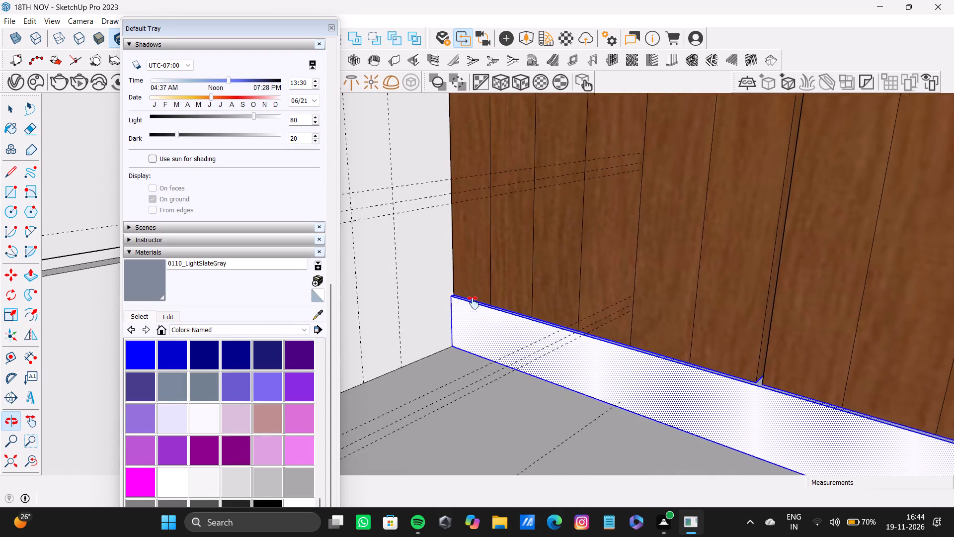
middle_click_drag(473, 303, 490, 328, "shift")
scroll(685, 369, "up", 4, "shift")
scroll(629, 341, "down", 12, "shift")
middle_click_drag(753, 347, 440, 279, "shift")
scroll(440, 279, "down", 3, "shift")
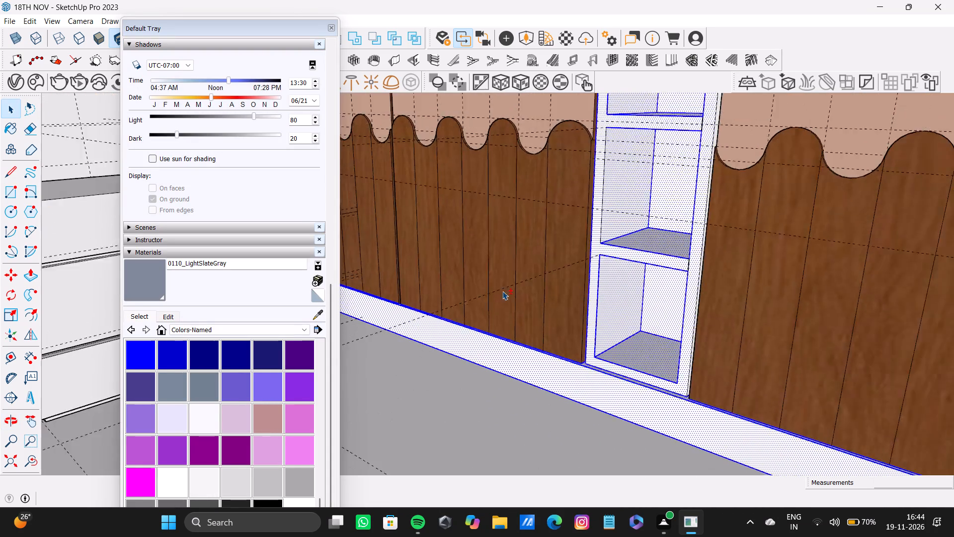
scroll(502, 291, "down", 2, "shift")
middle_click_drag(538, 300, 536, 318, "shift")
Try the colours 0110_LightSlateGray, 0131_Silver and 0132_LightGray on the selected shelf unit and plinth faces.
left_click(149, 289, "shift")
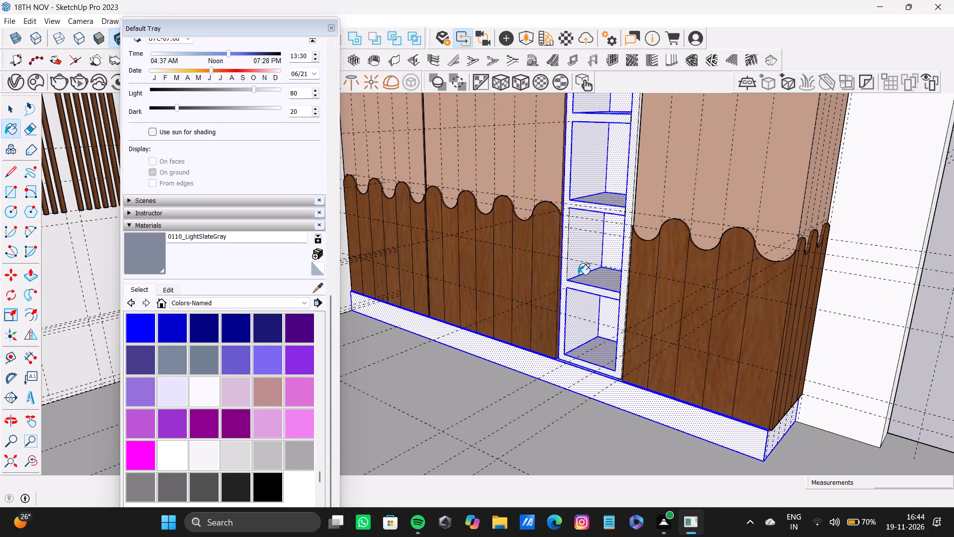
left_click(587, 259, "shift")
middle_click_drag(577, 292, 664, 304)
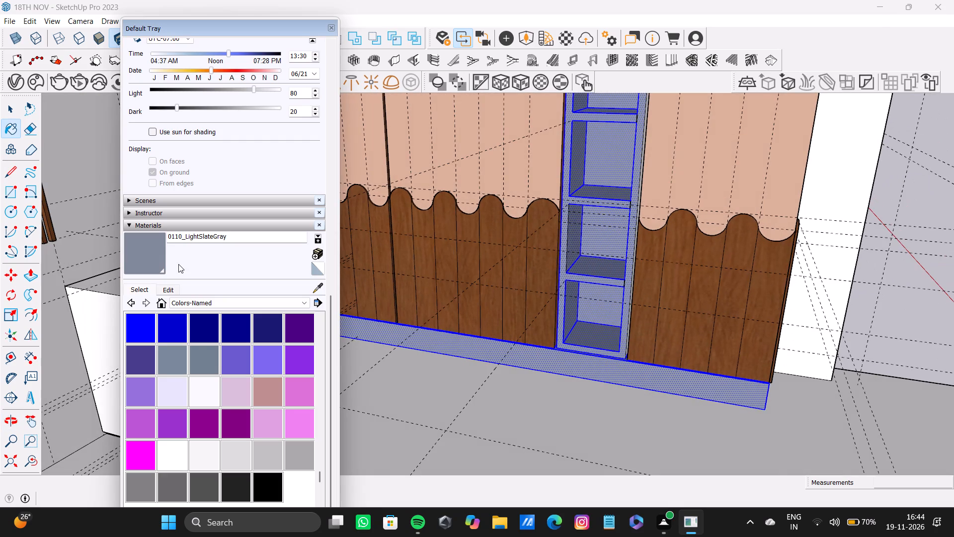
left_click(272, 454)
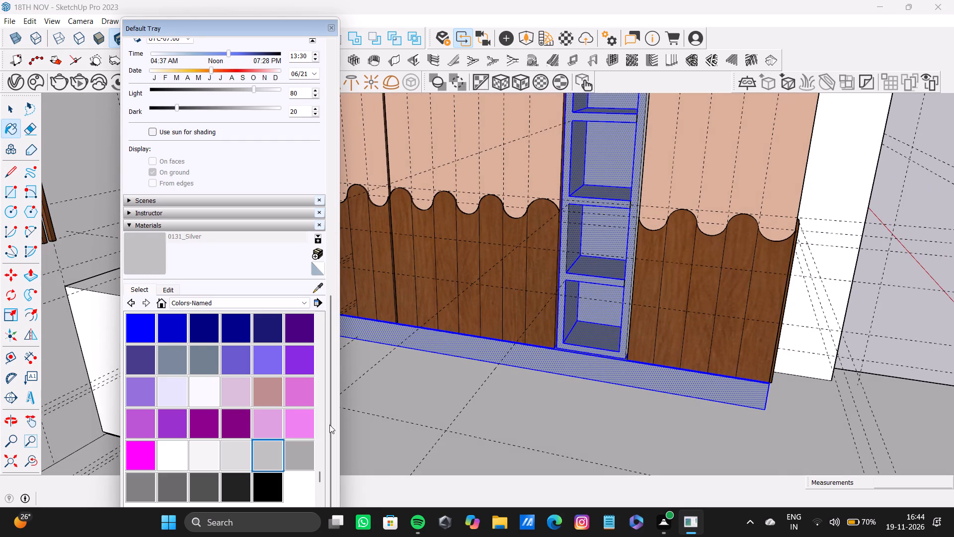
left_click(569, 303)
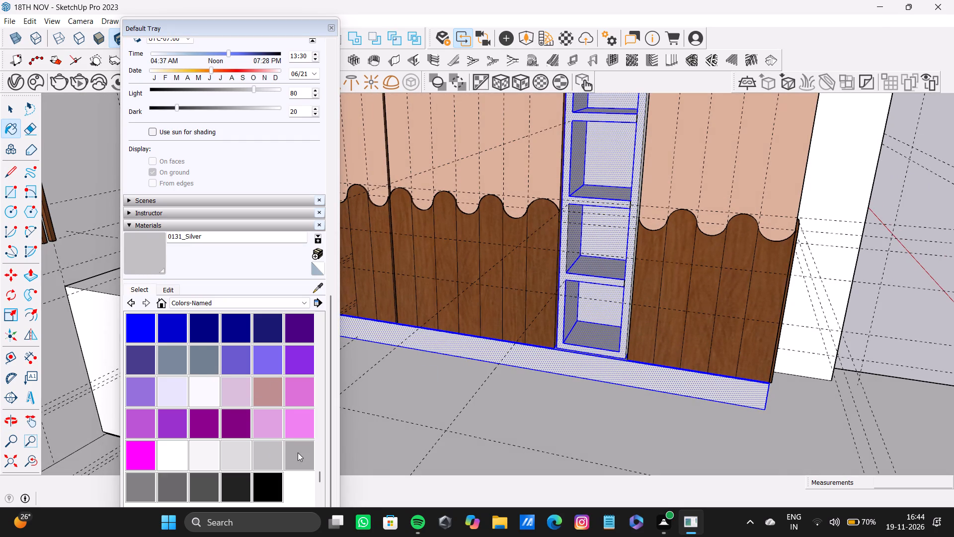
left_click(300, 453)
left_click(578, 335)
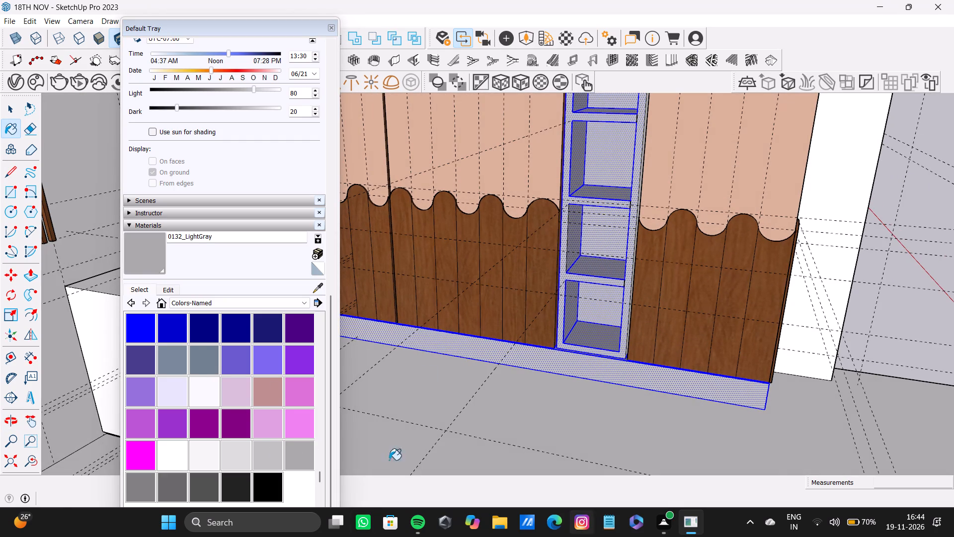
Paint the selected shelf unit and plinth faces with 0110_LightSlateGray and clear the selection.
left_click(181, 352)
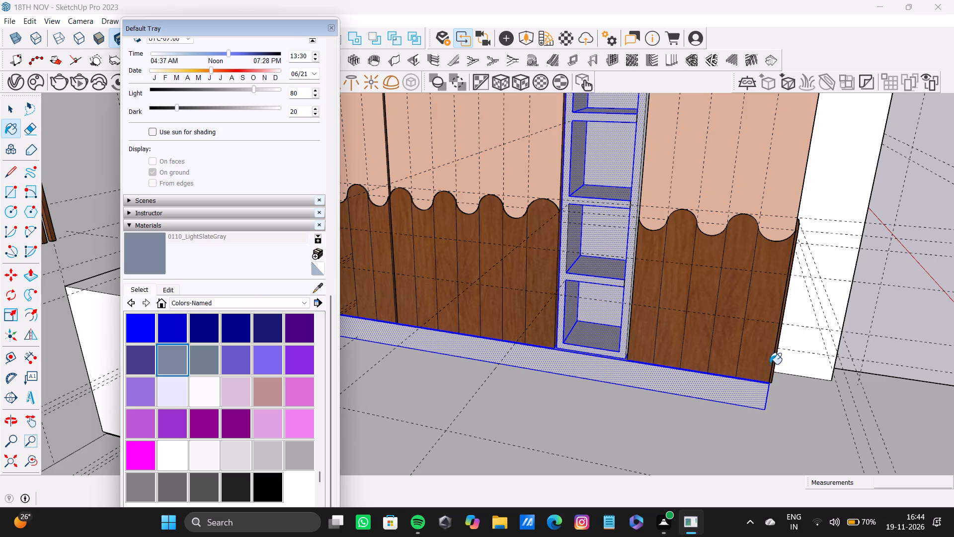
left_click(597, 333)
scroll(601, 371, "down", 4)
middle_click_drag(600, 357, 593, 361, "shift")
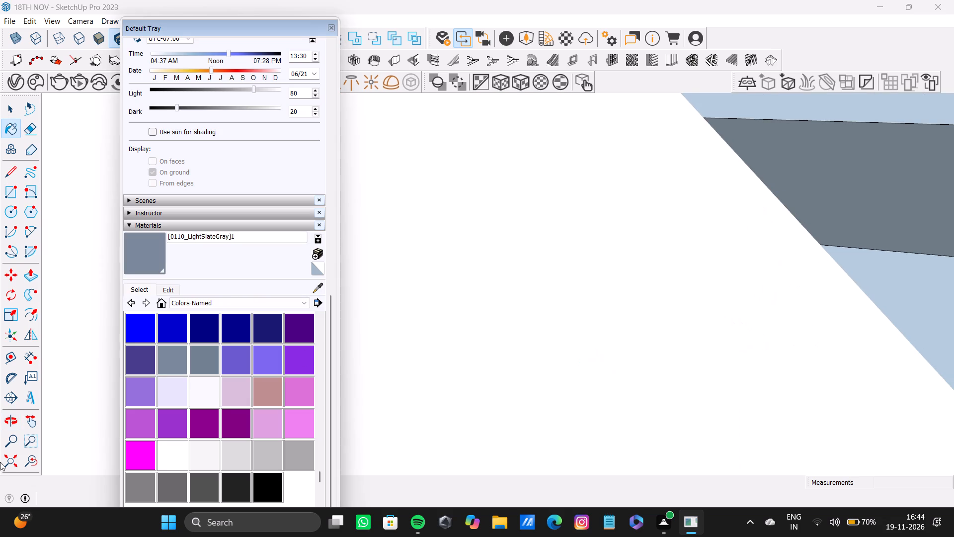
left_click(4, 462)
middle_click_drag(446, 303, 234, 238)
scroll(653, 201, "down", 4)
middle_click_drag(666, 213, 503, 233, "shift")
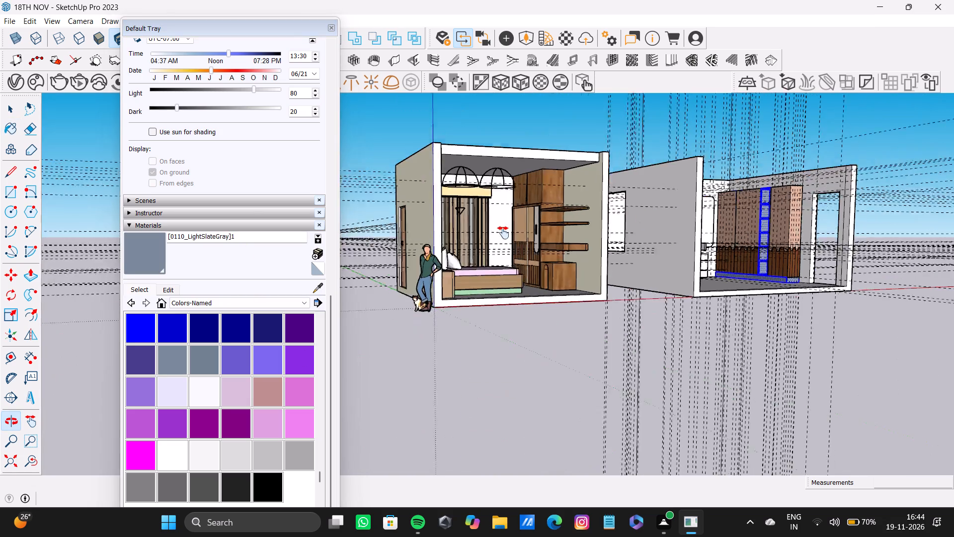
middle_click_drag(503, 233, 352, 237, "shift")
scroll(400, 249, "up", 7)
middle_click_drag(550, 287, 537, 419)
key("space")
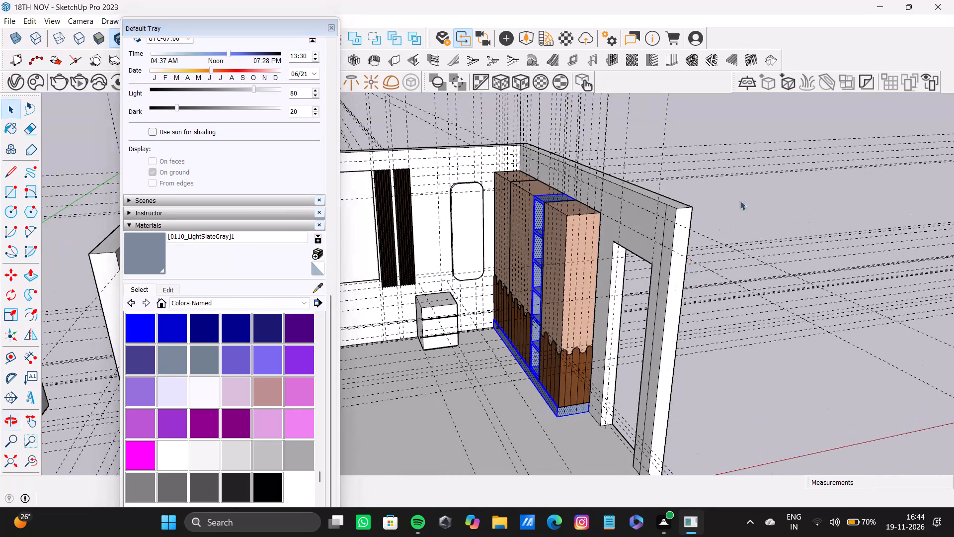
left_click(756, 172)
Select the drawer unit's top face, one side face, and the top and middle drawer fronts.
scroll(402, 248, "up", 8)
middle_click_drag(436, 330, 487, 297)
scroll(524, 321, "up", 4)
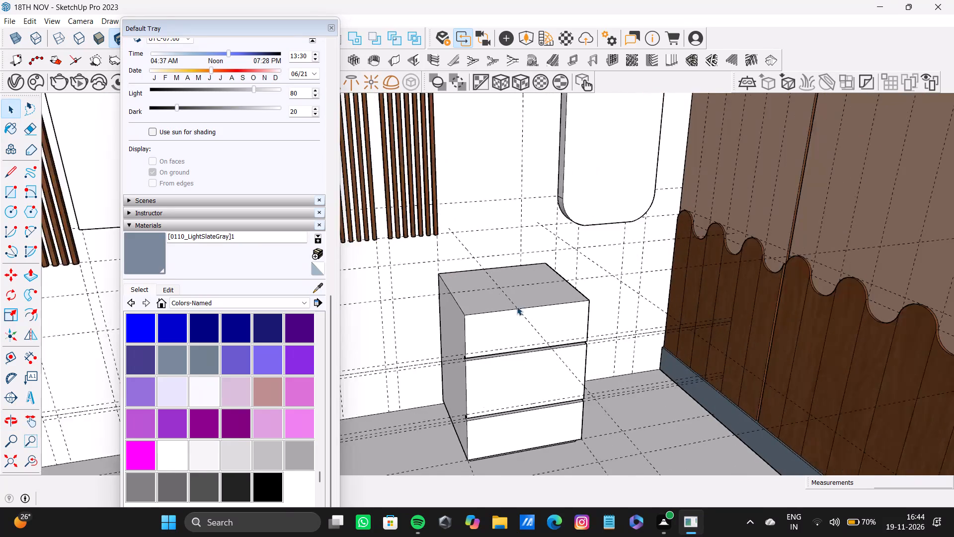
scroll(517, 306, "up", 3)
double_click(468, 297, "shift")
double_click(471, 337, "shift")
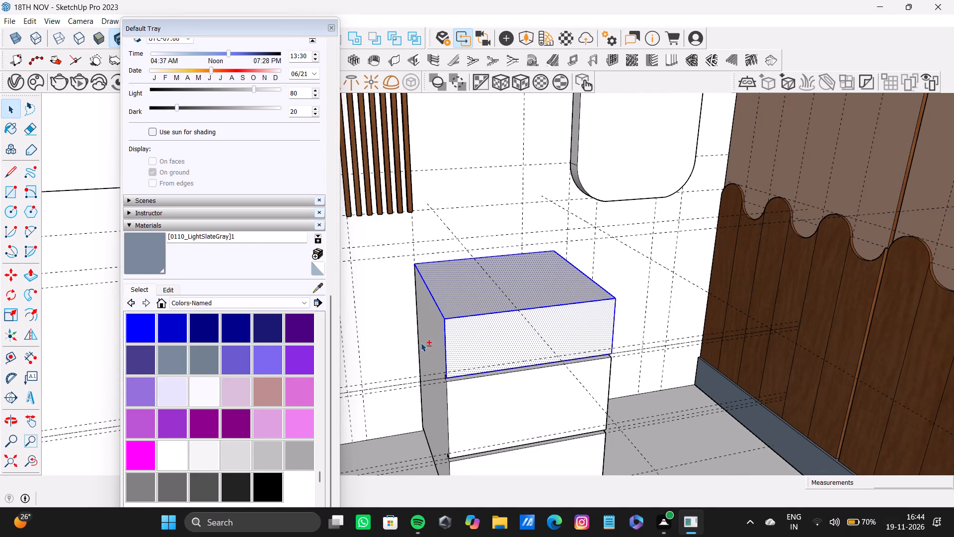
left_click(421, 343, "shift")
double_click(466, 394, "shift")
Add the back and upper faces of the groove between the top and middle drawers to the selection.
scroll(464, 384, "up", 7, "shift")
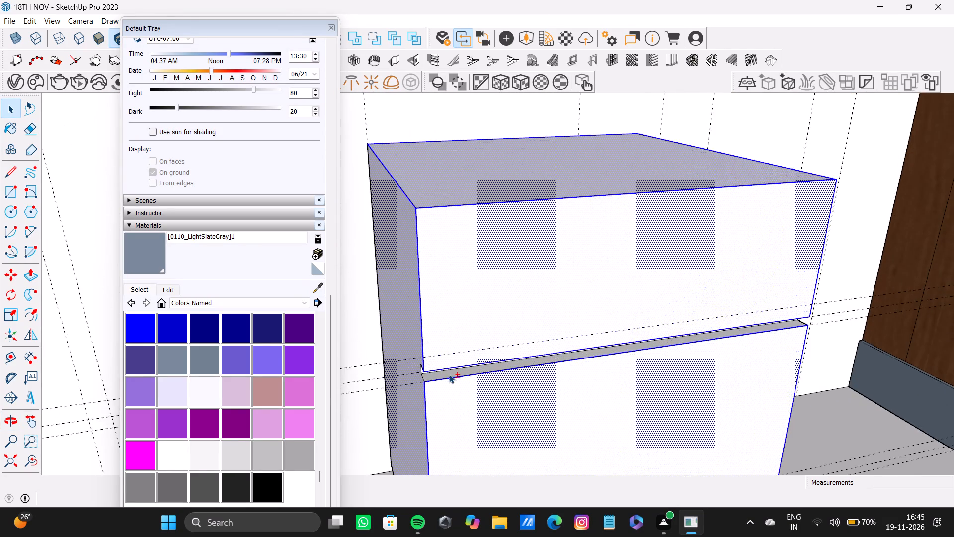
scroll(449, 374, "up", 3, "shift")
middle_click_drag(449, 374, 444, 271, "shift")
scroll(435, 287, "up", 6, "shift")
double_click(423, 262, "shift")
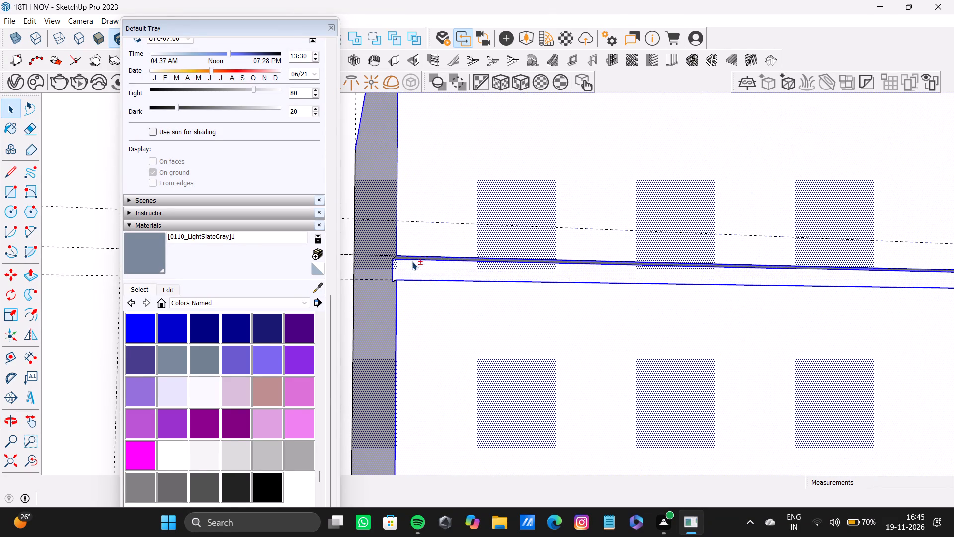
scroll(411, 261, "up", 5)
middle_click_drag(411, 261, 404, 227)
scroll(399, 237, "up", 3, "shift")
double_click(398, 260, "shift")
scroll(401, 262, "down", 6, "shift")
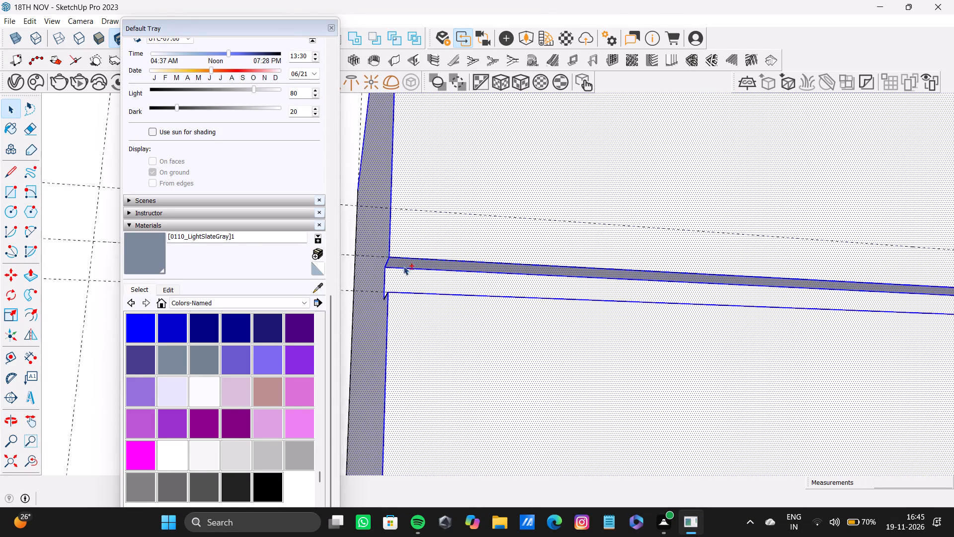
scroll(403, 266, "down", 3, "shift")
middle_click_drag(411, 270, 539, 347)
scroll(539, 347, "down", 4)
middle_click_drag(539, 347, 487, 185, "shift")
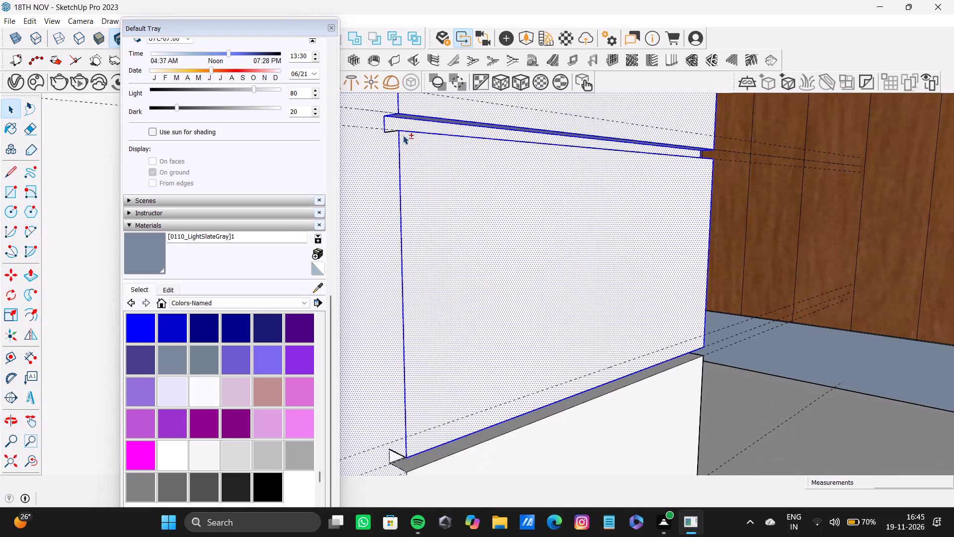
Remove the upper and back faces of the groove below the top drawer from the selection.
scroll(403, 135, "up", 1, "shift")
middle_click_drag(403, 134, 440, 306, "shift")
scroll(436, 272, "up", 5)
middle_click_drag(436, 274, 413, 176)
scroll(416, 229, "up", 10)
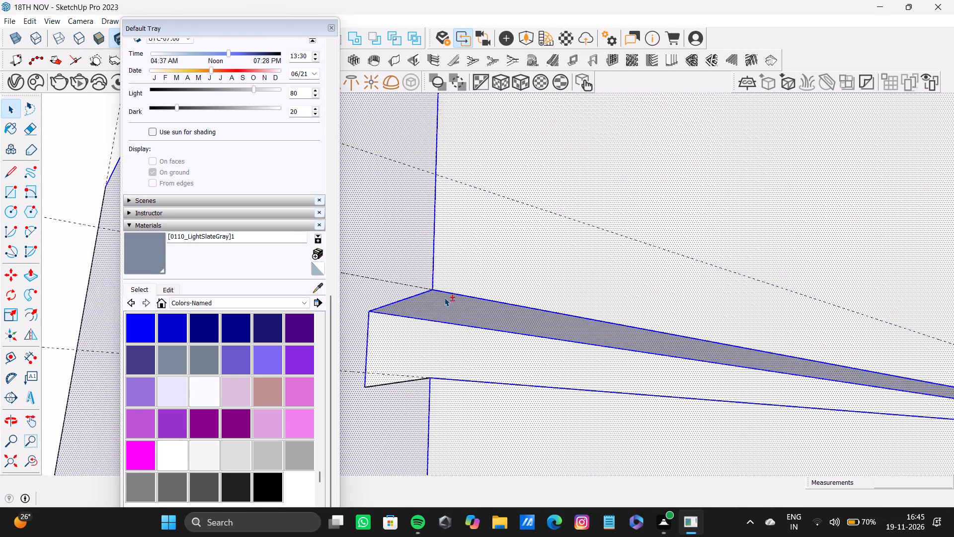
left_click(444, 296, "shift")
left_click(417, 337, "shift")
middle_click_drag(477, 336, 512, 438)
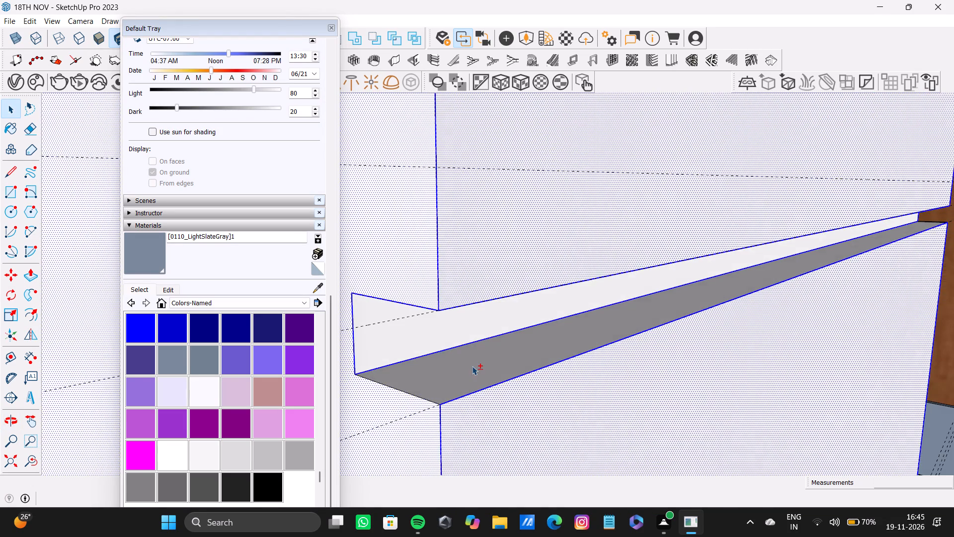
Add the bottom drawer's front face to the selection.
scroll(472, 365, "down", 9, "shift")
middle_click_drag(491, 383, 404, 223, "shift")
scroll(415, 254, "down", 8, "shift")
scroll(473, 357, "up", 3, "shift")
scroll(471, 327, "down", 8, "shift")
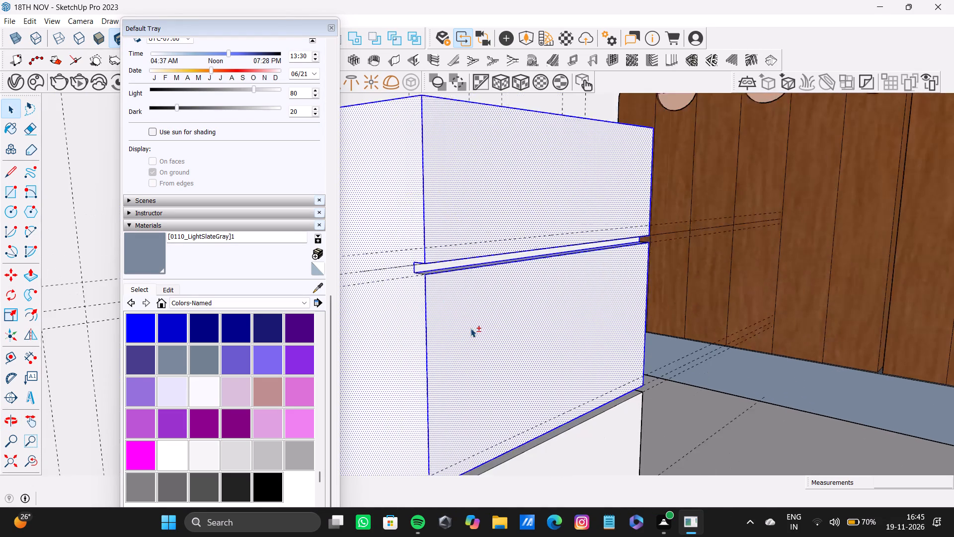
middle_click_drag(471, 328, 444, 134, "shift")
double_click(441, 304, "shift")
Add the drawer unit's other side face to the selection.
scroll(420, 300, "up", 4, "shift")
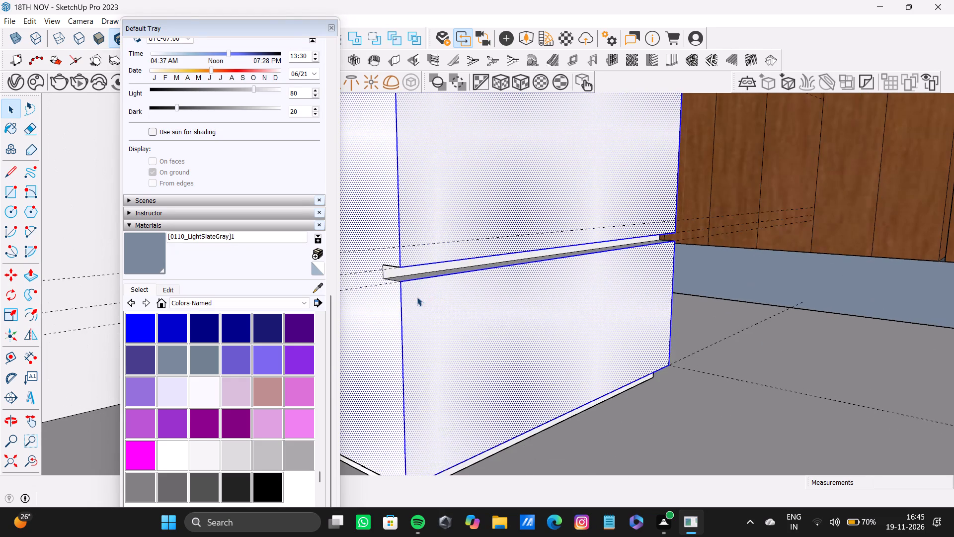
scroll(417, 296, "down", 7)
middle_click_drag(448, 310, 409, 296, "shift")
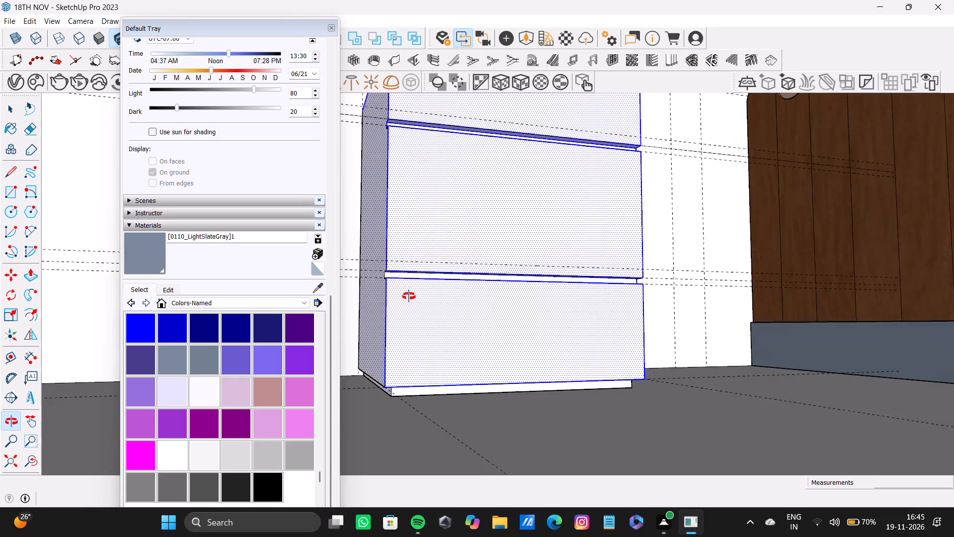
middle_click_drag(409, 296, 358, 301, "shift")
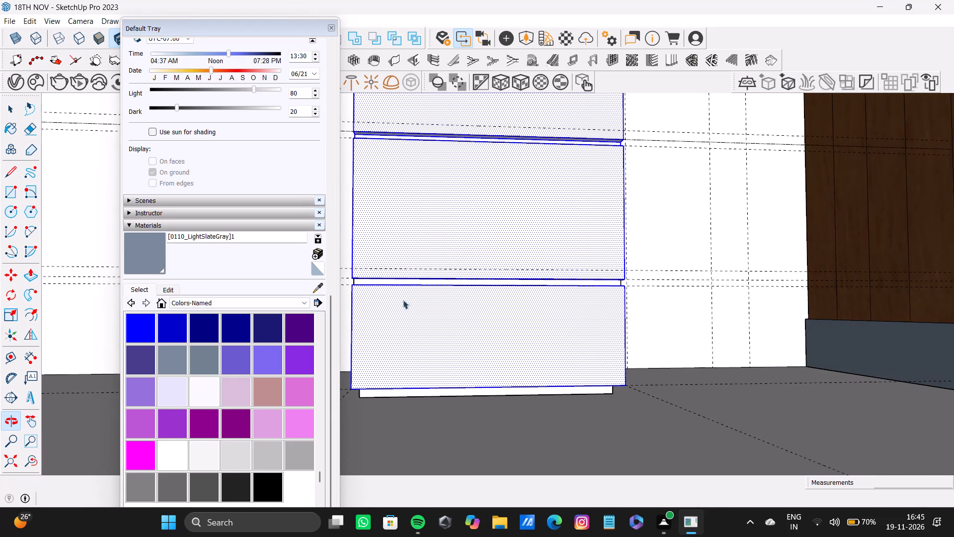
middle_click_drag(556, 266, 452, 326)
scroll(452, 326, "down", 1)
scroll(537, 300, "up", 4, "shift")
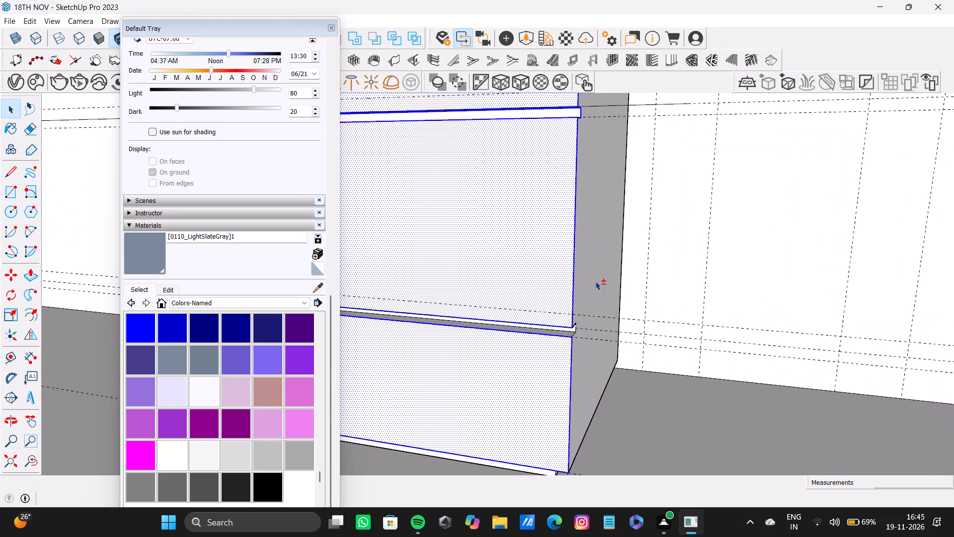
left_click(595, 280, "shift")
scroll(594, 280, "down", 4, "shift")
middle_click_drag(540, 157, 713, 396, "shift")
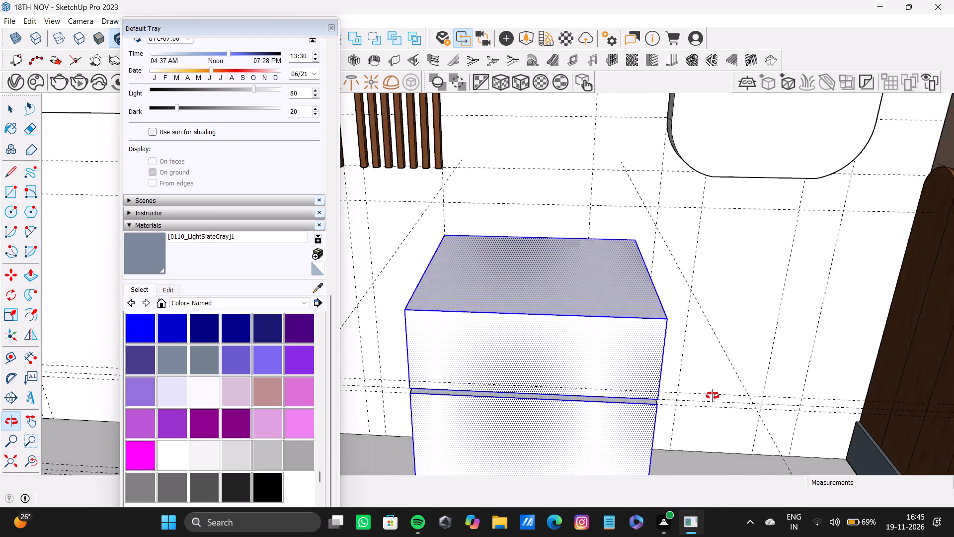
middle_click_drag(713, 396, 737, 375, "shift")
middle_click_drag(473, 244, 473, 255, "shift")
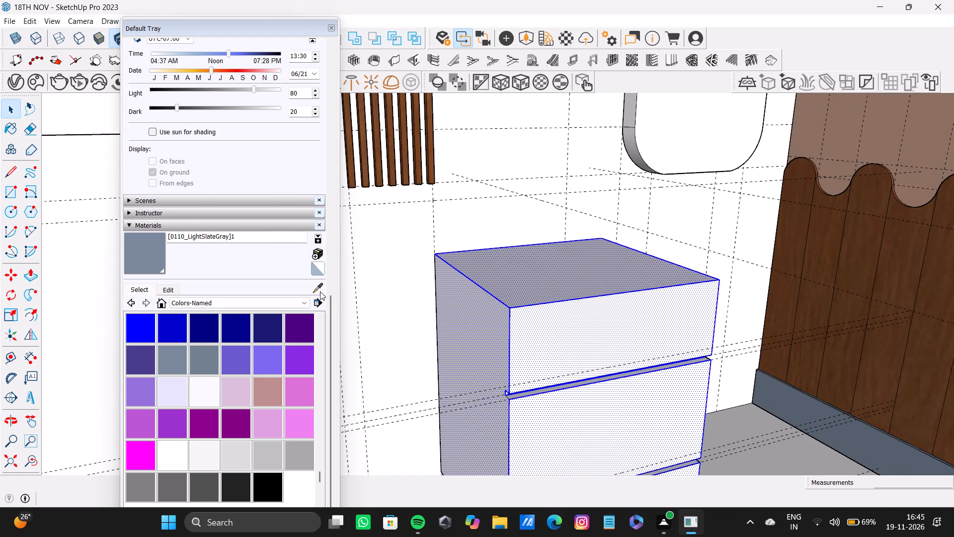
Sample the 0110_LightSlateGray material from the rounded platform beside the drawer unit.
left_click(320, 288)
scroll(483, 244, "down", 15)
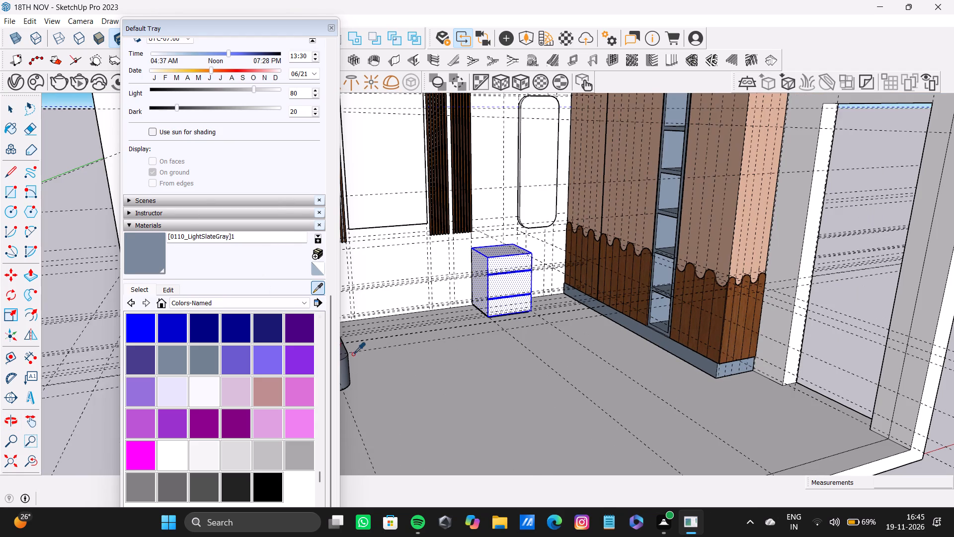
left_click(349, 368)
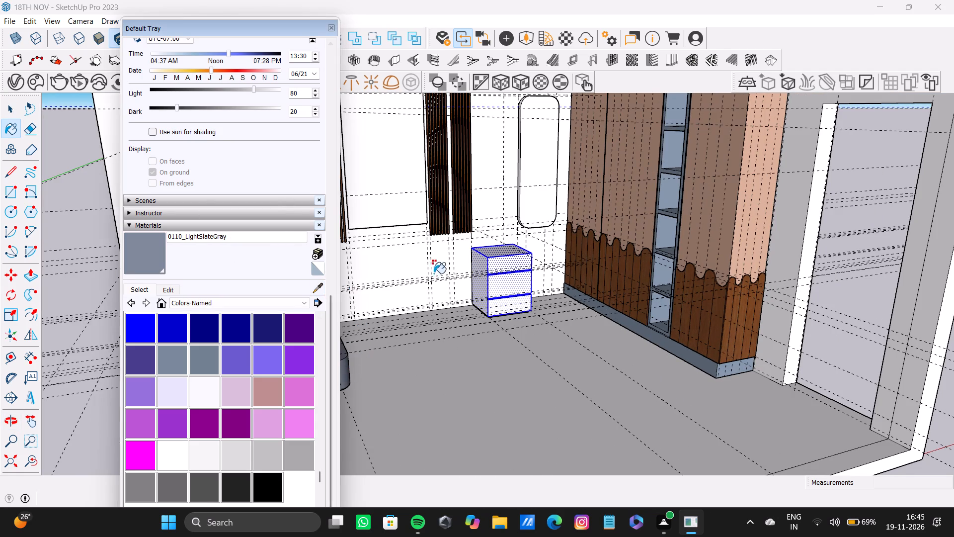
Sample the Stone E 150cm material from the column and paint the drawer unit's selected faces with it.
middle_click_drag(434, 273, 594, 308, "shift")
middle_click_drag(583, 315, 270, 278, "shift")
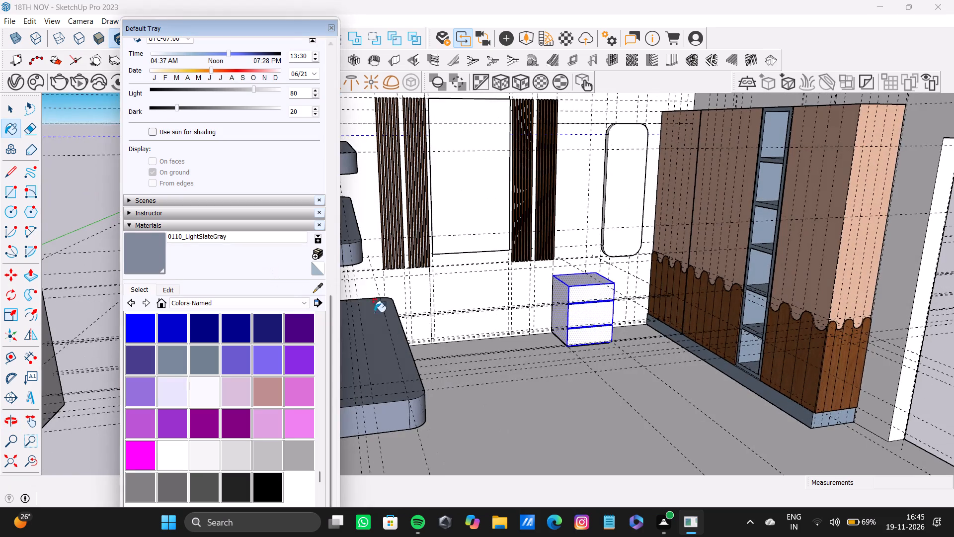
middle_click_drag(405, 293, 437, 267, "shift")
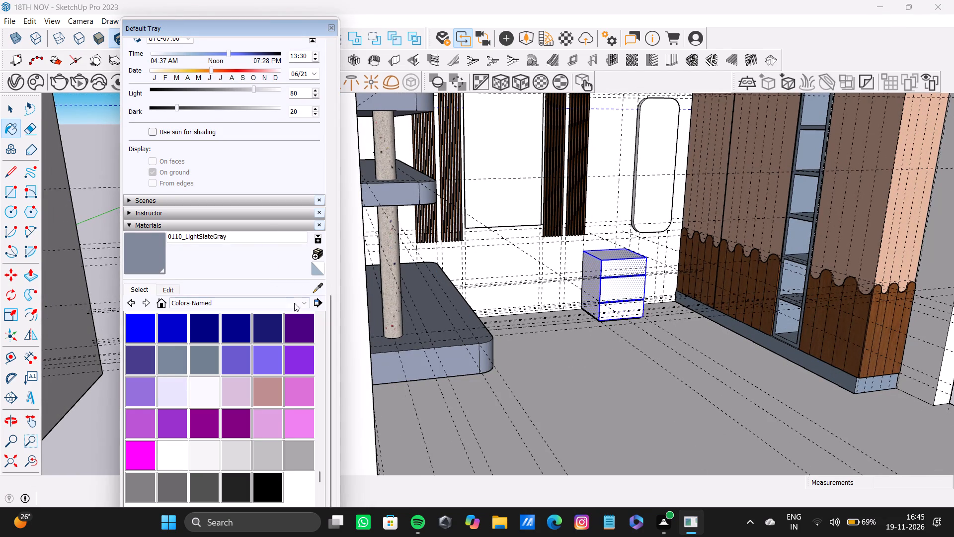
left_click(318, 287)
left_click(397, 263)
scroll(610, 238, "down", 3)
middle_click_drag(610, 238, 498, 299, "shift")
scroll(506, 325, "up", 19)
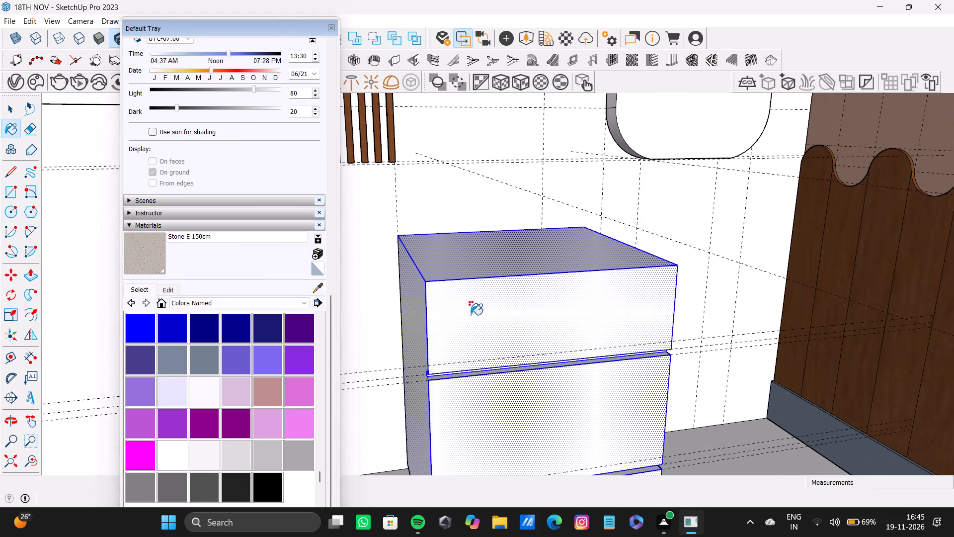
left_click(471, 315)
scroll(471, 315, "down", 3)
Paint the upper, back and lower faces of the groove below the top drawer with [0110_LightSlateGray]1 sampled from the wardrobe plinth.
key("space")
scroll(456, 374, "up", 8)
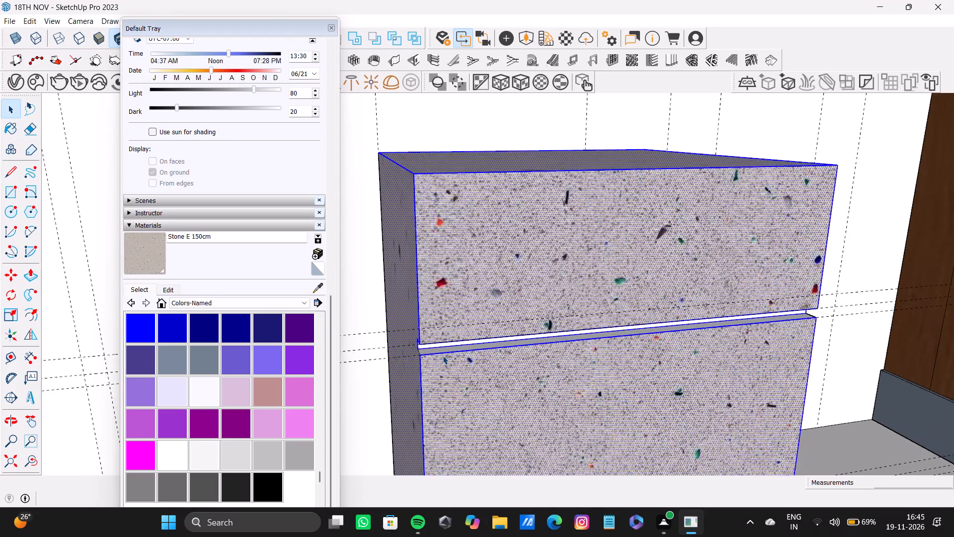
scroll(443, 356, "up", 4)
middle_click_drag(439, 348, 498, 242)
scroll(471, 272, "up", 7)
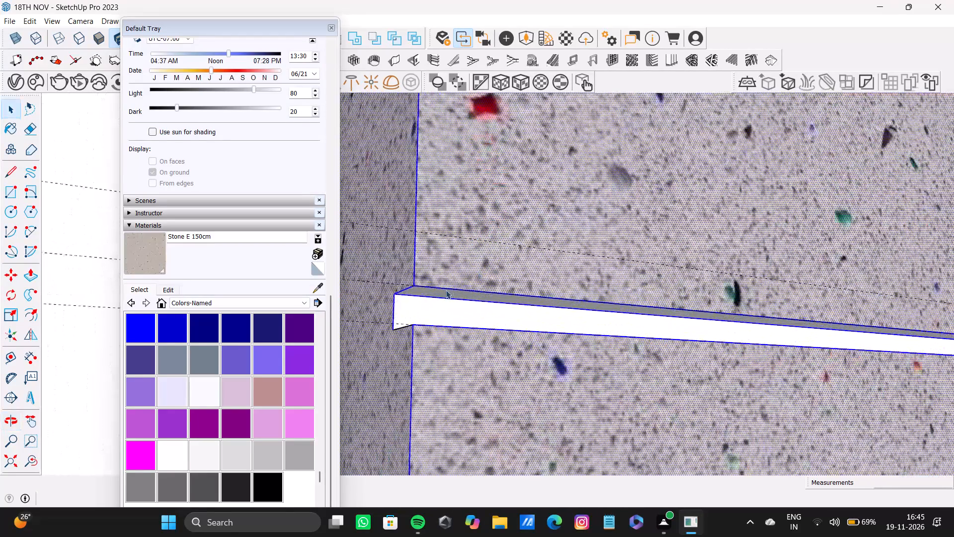
middle_click_drag(446, 290, 466, 281)
scroll(452, 290, "up", 6)
key("space")
left_click(430, 297)
double_click(416, 317, "shift")
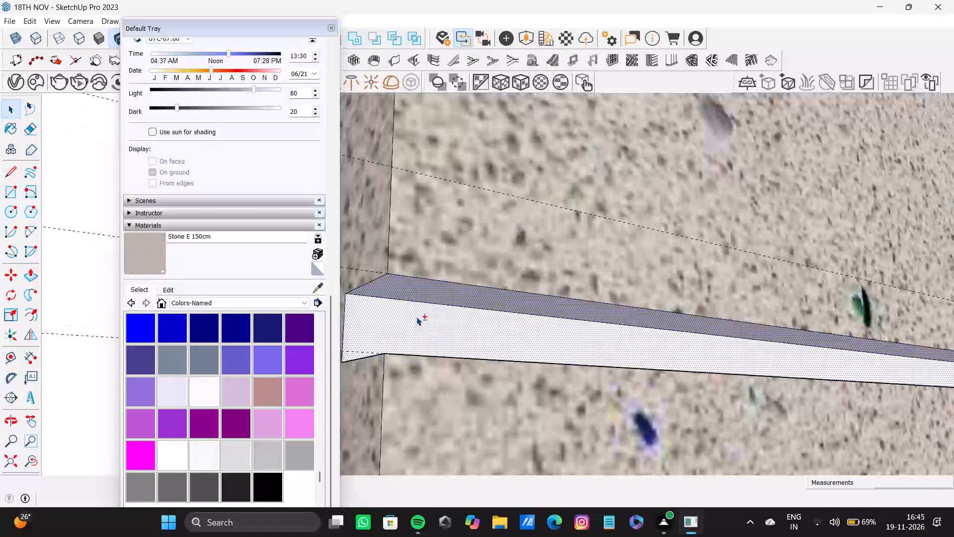
middle_click_drag(422, 318, 539, 456, "shift")
double_click(405, 362, "shift")
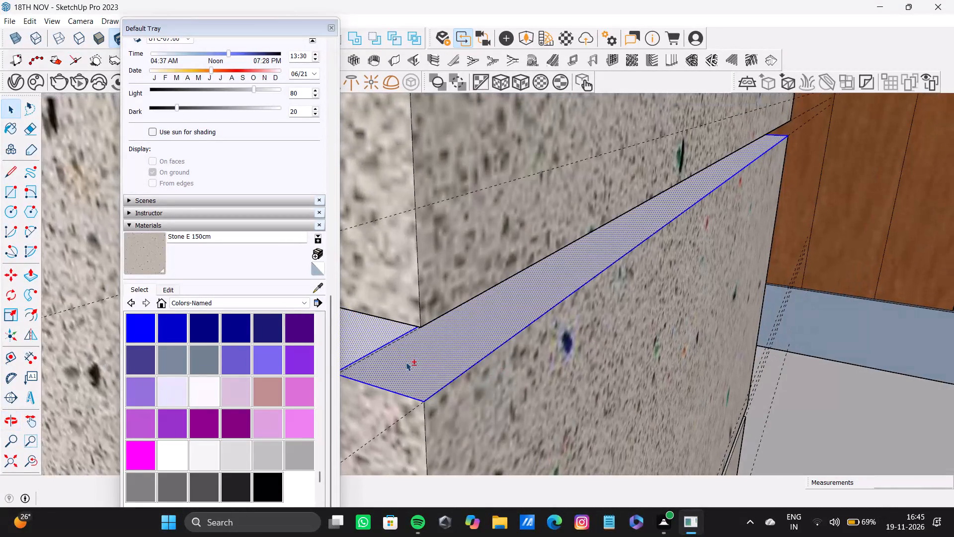
scroll(406, 359, "down", 9, "shift")
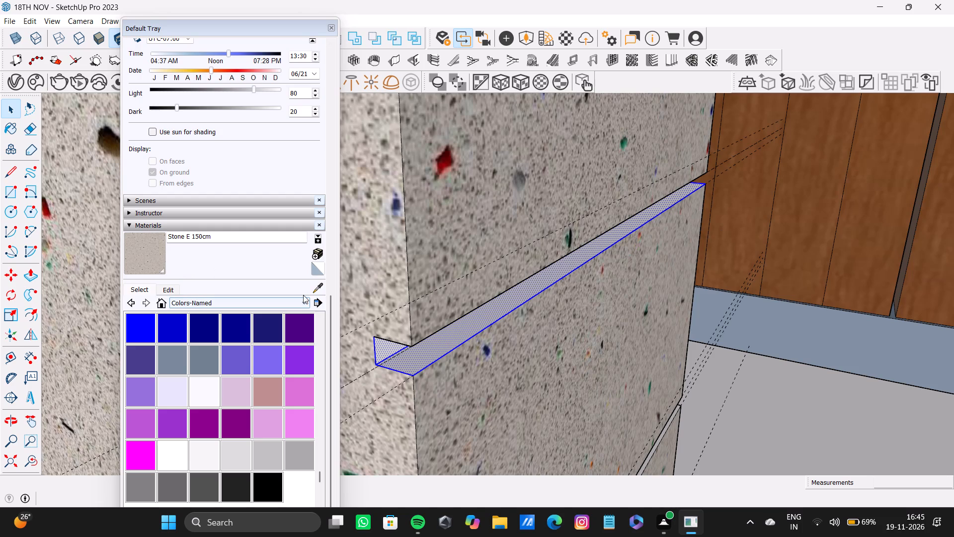
left_click(317, 290, "shift")
left_click(821, 342, "shift")
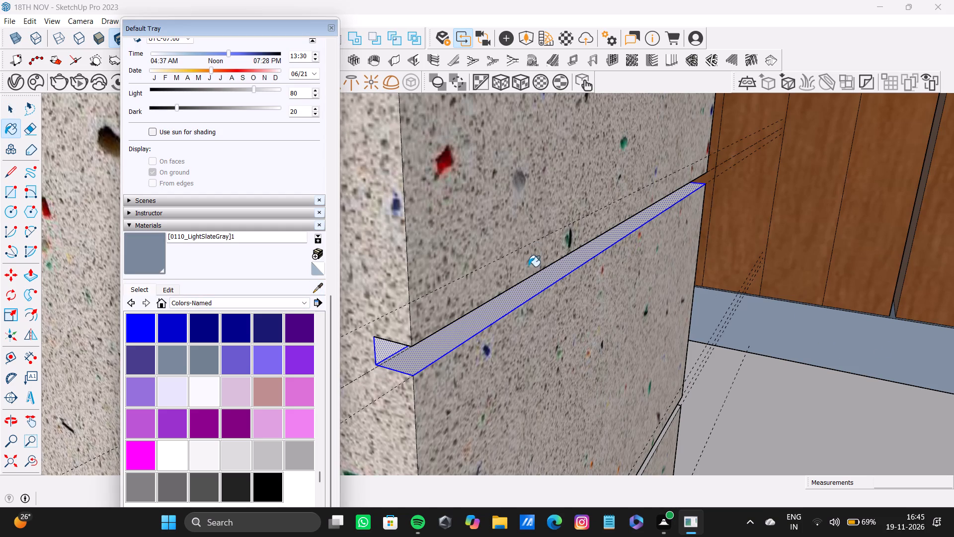
left_click(536, 285, "shift")
Select the upper, back and lower faces of the groove between the middle and bottom drawers.
scroll(536, 285, "down", 8)
middle_click_drag(536, 282, 379, 222)
scroll(493, 362, "down", 2)
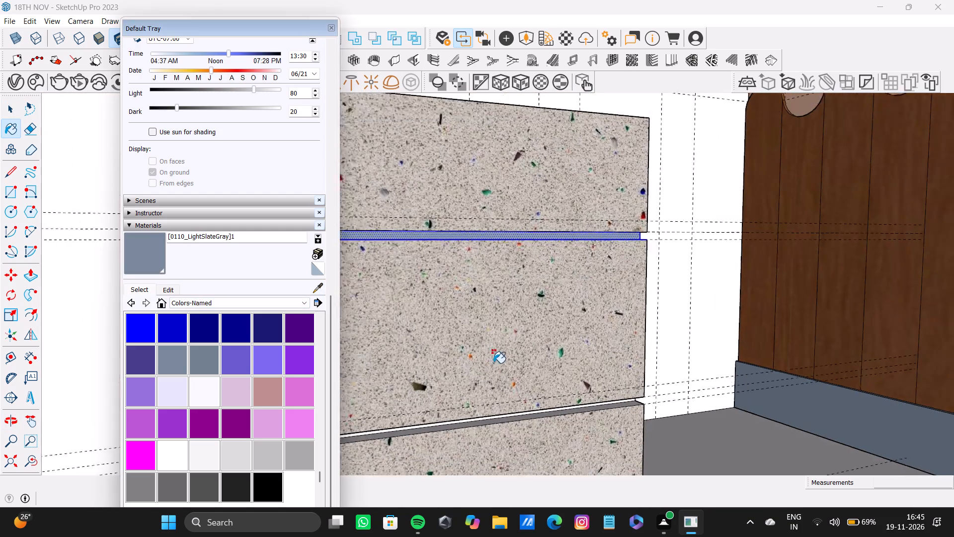
scroll(493, 363, "down", 2)
middle_click_drag(509, 370, 596, 272, "shift")
scroll(511, 301, "up", 7)
key("space")
middle_click_drag(397, 308, 401, 258)
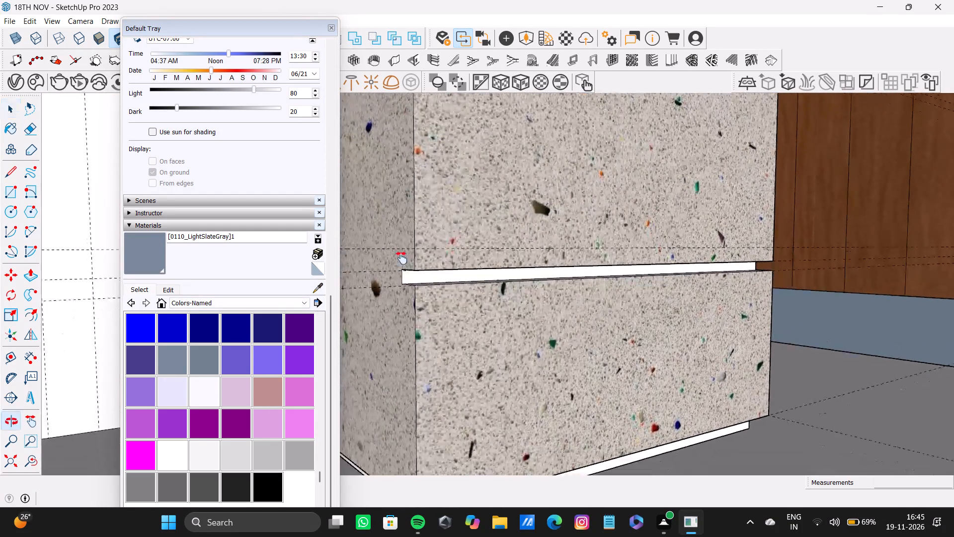
middle_click_drag(401, 258, 442, 242)
scroll(449, 246, "up", 7, "shift")
middle_click_drag(463, 243, 467, 200, "shift")
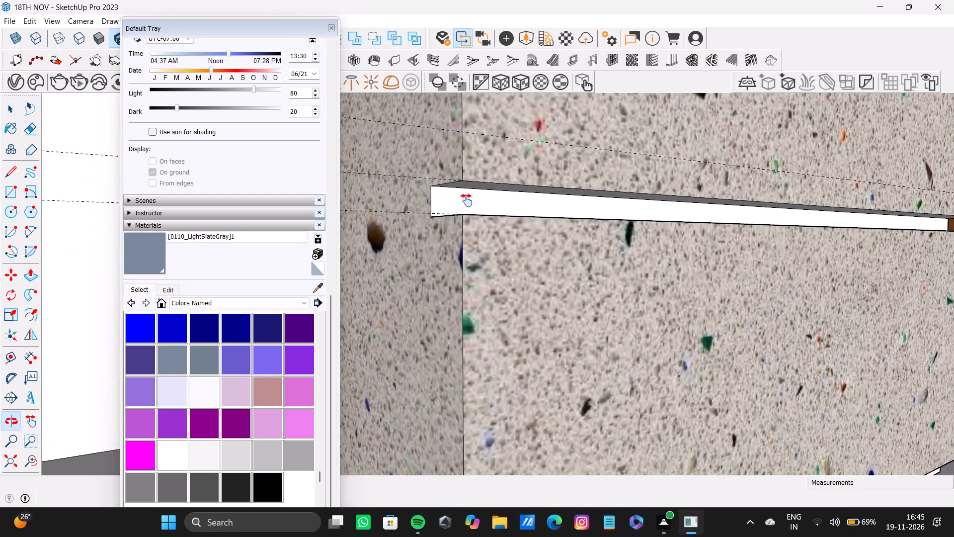
middle_click_drag(467, 200, 467, 197, "shift")
scroll(467, 189, "up", 6, "shift")
middle_click_drag(465, 183, 483, 184)
scroll(481, 182, "up", 2)
key("space")
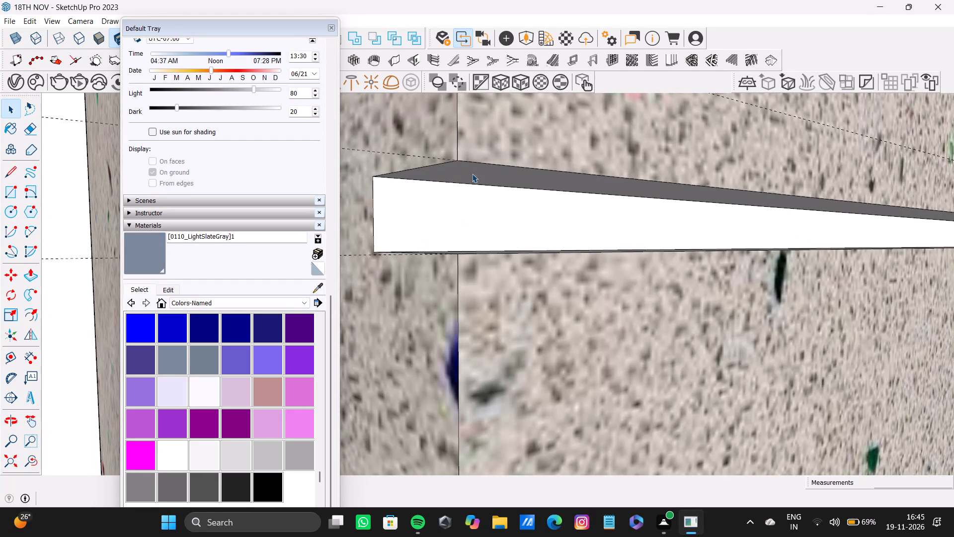
left_click(472, 173)
left_click(466, 208, "shift")
scroll(474, 203, "up", 1, "shift")
middle_click_drag(474, 203, 489, 304, "shift")
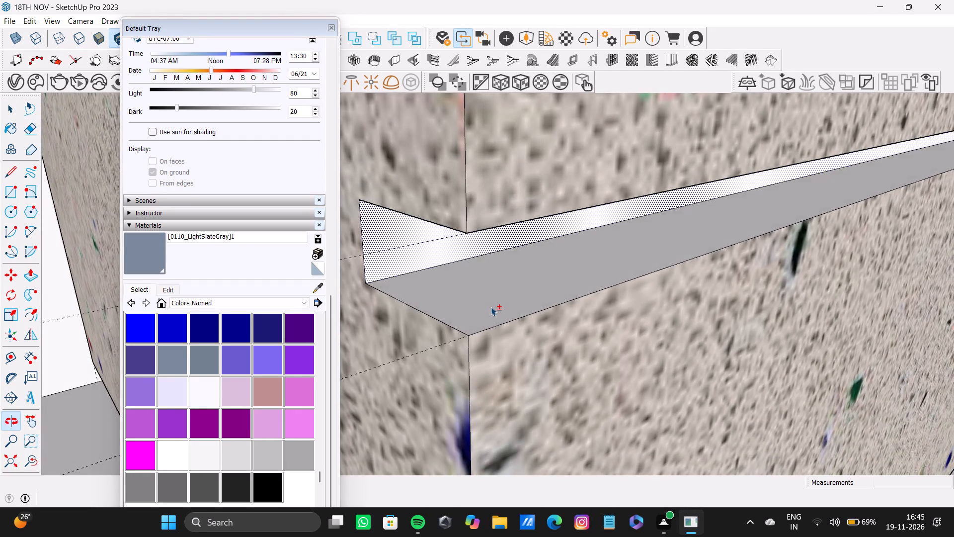
left_click(491, 307, "shift")
Add the front face and one side face of the drawer unit's plinth to the selection.
scroll(495, 295, "down", 9, "shift")
middle_click_drag(673, 249, 523, 254, "shift")
scroll(526, 249, "down", 5, "shift")
middle_click_drag(532, 254, 557, 121, "shift")
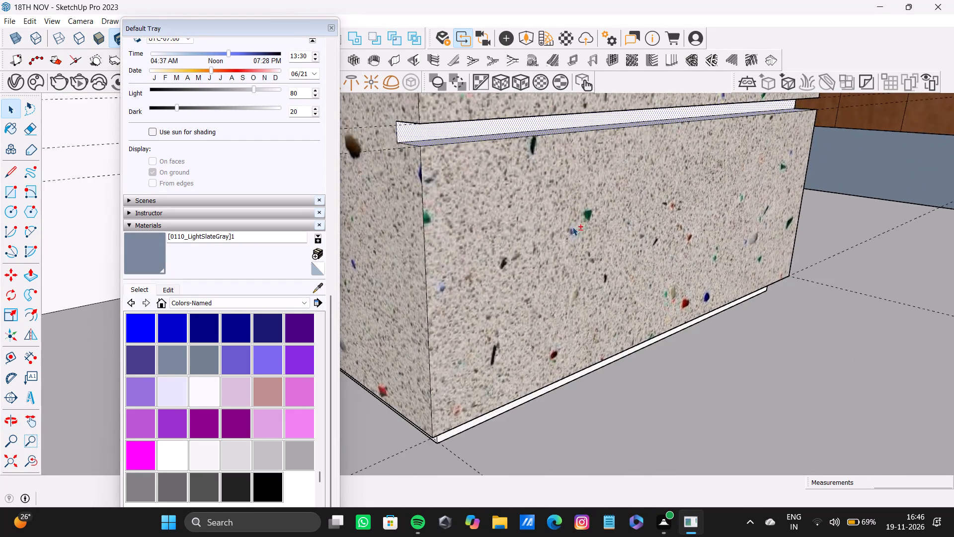
scroll(571, 245, "up", 3, "shift")
middle_click_drag(570, 245, 567, 163, "shift")
scroll(506, 324, "up", 4, "shift")
middle_click_drag(400, 330, 556, 151)
scroll(512, 243, "up", 4, "shift")
middle_click_drag(496, 251, 528, 161, "shift")
scroll(458, 269, "up", 3, "shift")
double_click(420, 315, "shift")
double_click(453, 308, "shift")
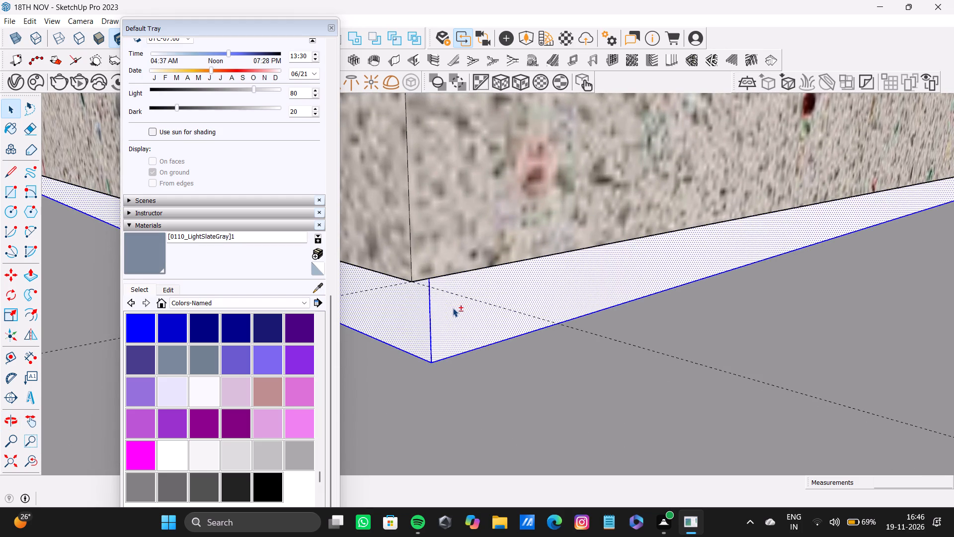
Add the plinth's other side face and paint all selected groove and plinth faces with [0110_LightSlateGray]1.
scroll(595, 294, "down", 9, "shift")
middle_click_drag(604, 287, 390, 269)
scroll(500, 268, "down", 4)
middle_click_drag(548, 269, 376, 268, "shift")
scroll(589, 263, "down", 4)
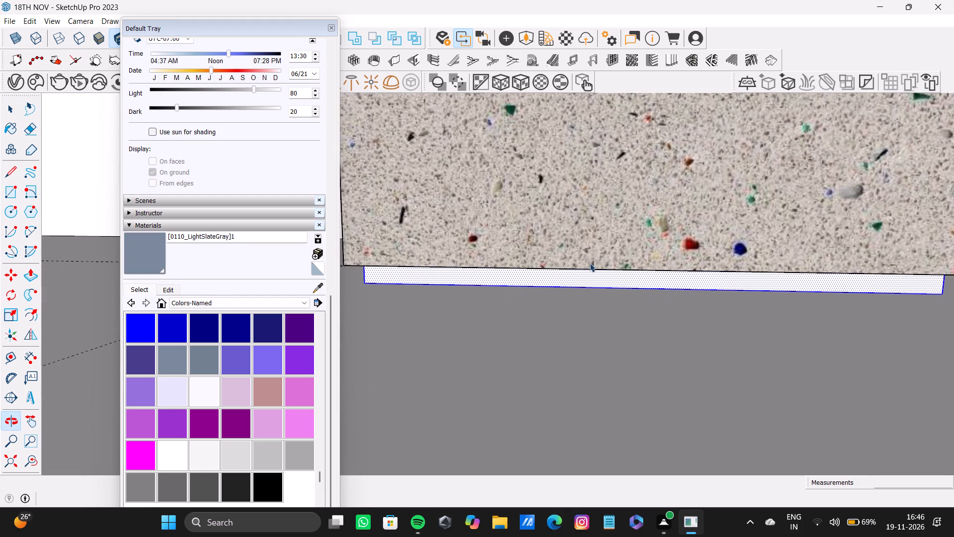
scroll(590, 263, "down", 4)
middle_click_drag(634, 263, 419, 265, "shift")
scroll(555, 265, "down", 1, "shift")
scroll(611, 269, "up", 8)
middle_click_drag(650, 283, 565, 259)
scroll(602, 280, "up", 3, "shift")
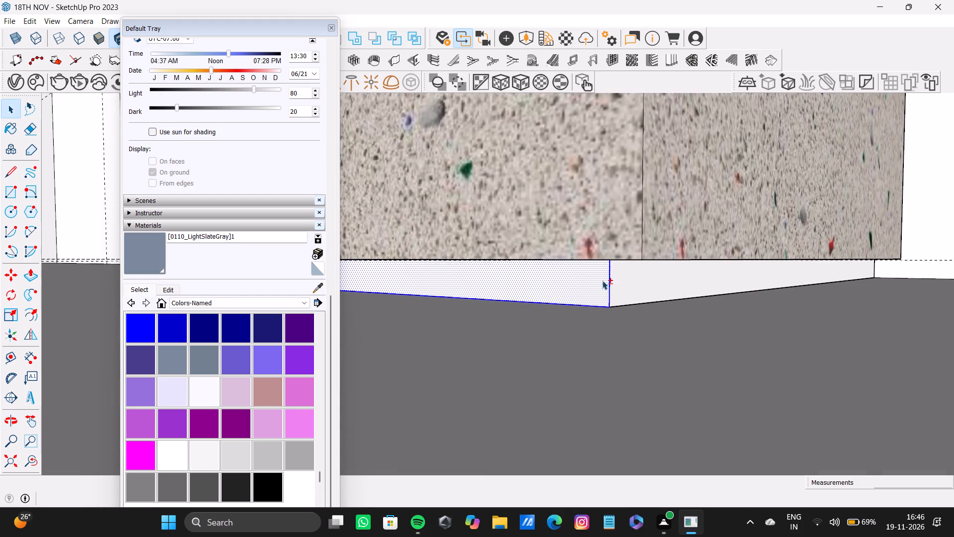
double_click(627, 285, "shift")
scroll(574, 241, "down", 4, "shift")
left_click(132, 249, "shift")
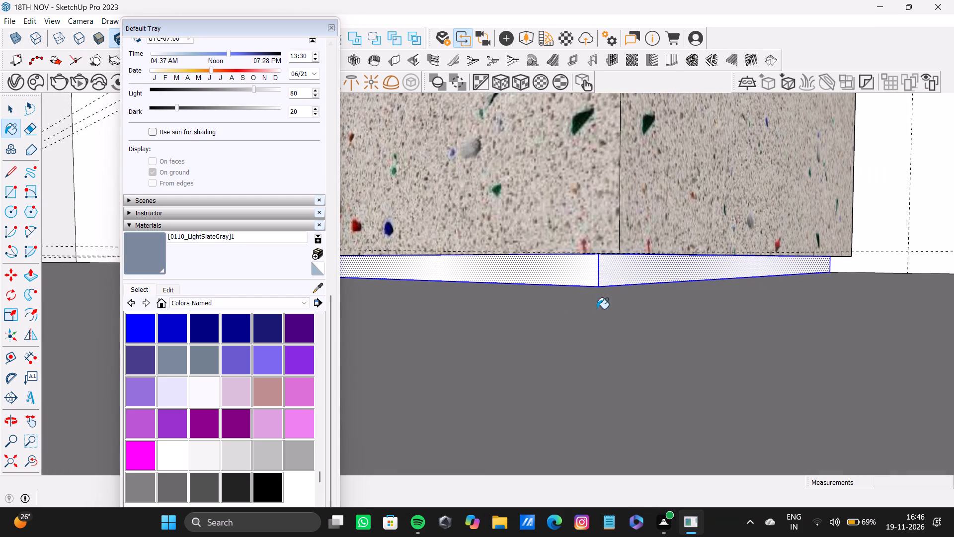
left_click(593, 272, "shift")
Select the front face of the tall rounded panel on the wall above the drawer unit.
scroll(521, 267, "down", 8)
scroll(446, 218, "down", 4)
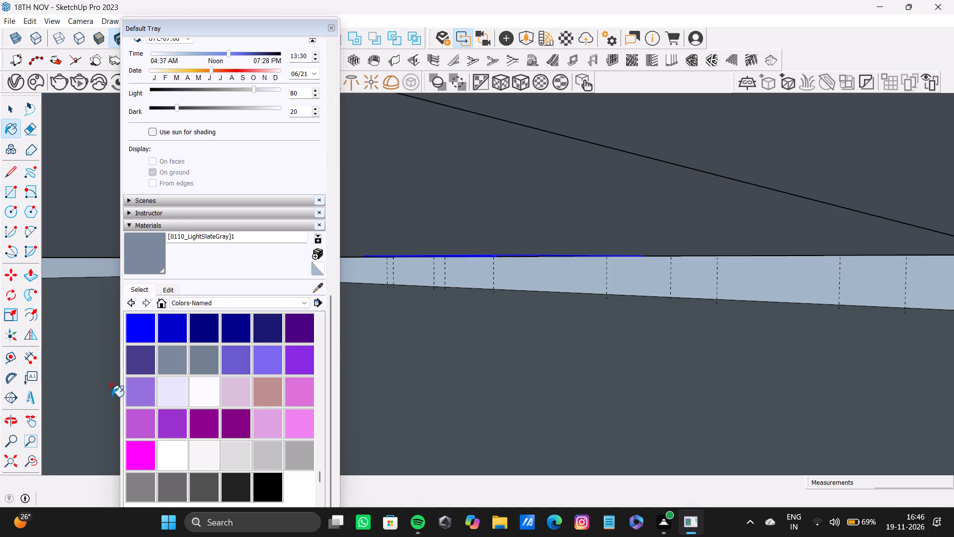
left_click(15, 453)
middle_click_drag(352, 290, 487, 298)
scroll(566, 297, "up", 17)
middle_click_drag(606, 320, 695, 324)
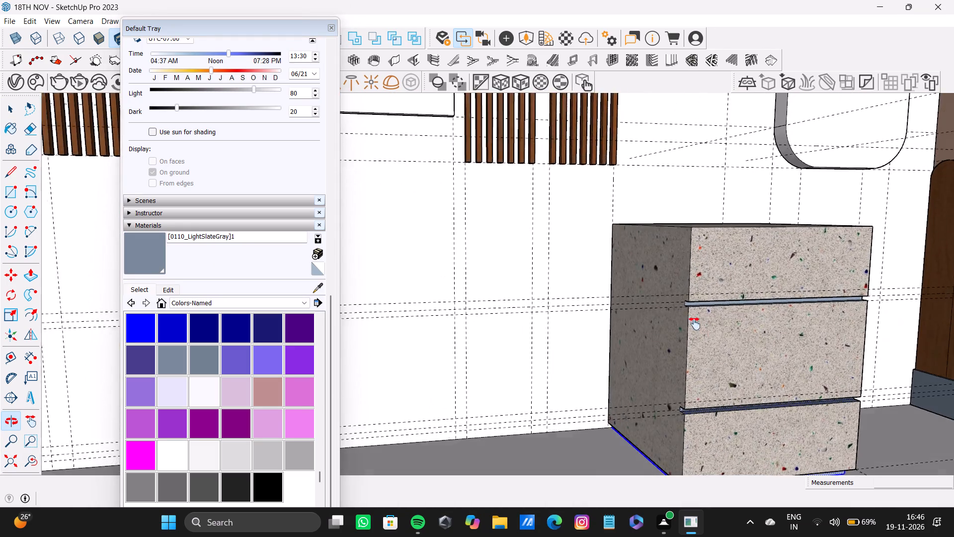
middle_click_drag(695, 324, 533, 248)
scroll(546, 269, "down", 7)
middle_click_drag(551, 253, 567, 390, "shift")
scroll(564, 375, "down", 6)
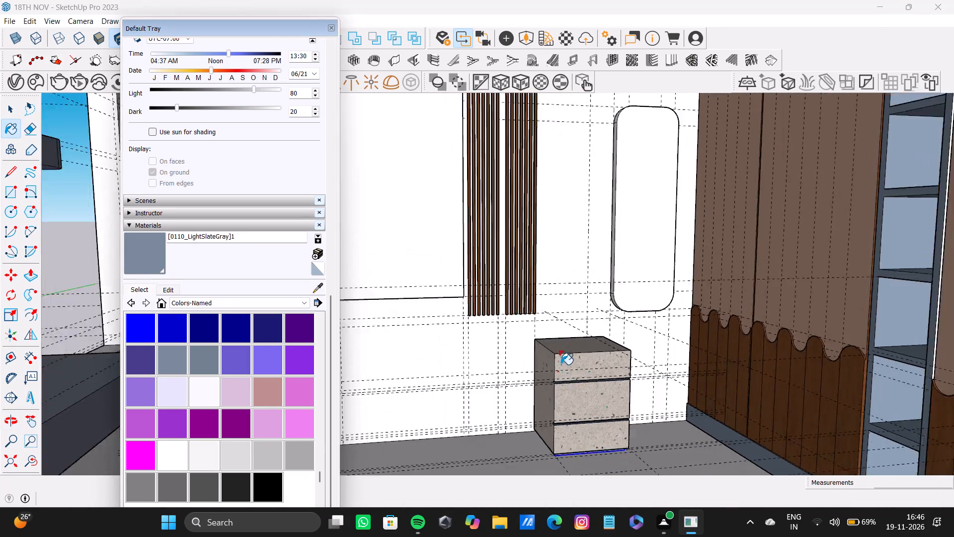
scroll(561, 364, "down", 2)
key("space")
left_click(480, 114)
scroll(586, 244, "up", 8)
double_click(615, 223, "shift")
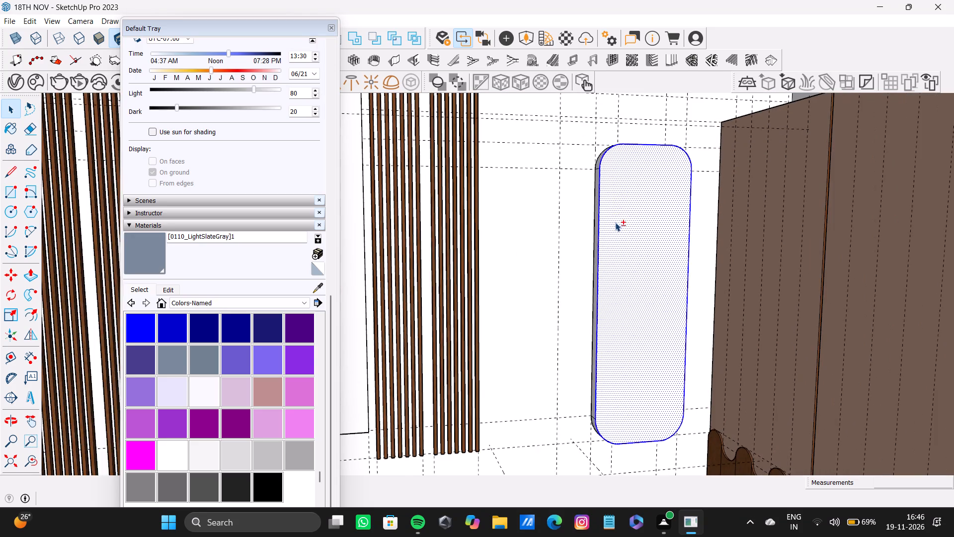
Add the wall panel's upper-left corner, top, left side and upper-right corner edge faces to the selection.
scroll(615, 193, "up", 4, "shift")
middle_click_drag(615, 187, 615, 300, "shift")
scroll(604, 226, "up", 4)
middle_click_drag(614, 150, 576, 304, "shift")
scroll(576, 267, "up", 3, "shift")
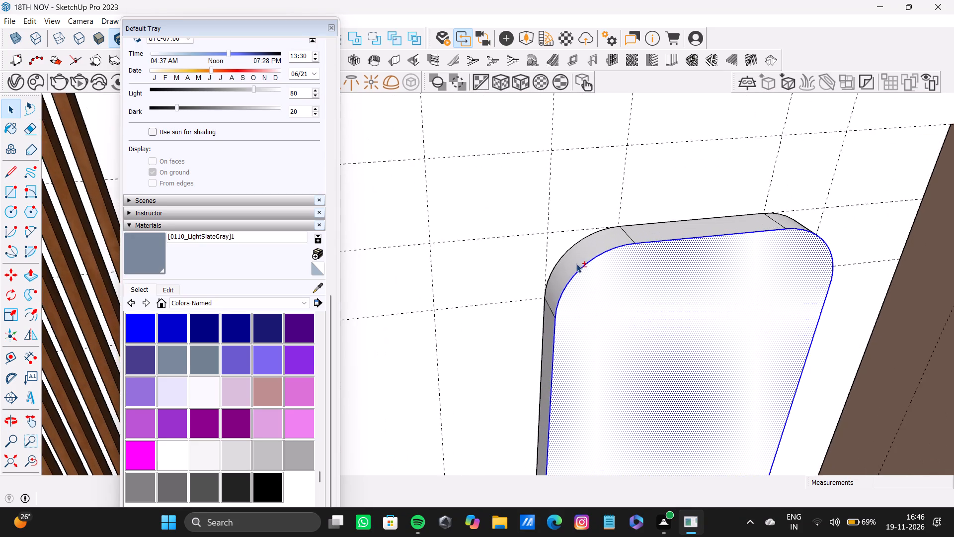
double_click(577, 256, "shift")
double_click(655, 232, "shift")
double_click(543, 334, "shift")
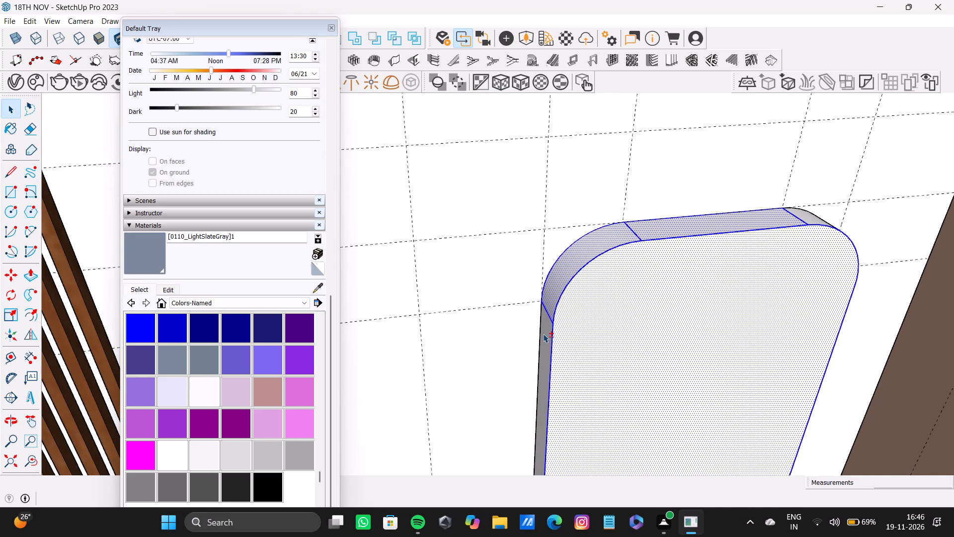
middle_click_drag(652, 270, 468, 277, "shift")
scroll(607, 238, "up", 3, "shift")
middle_click_drag(612, 234, 586, 274)
scroll(649, 233, "up", 1, "shift")
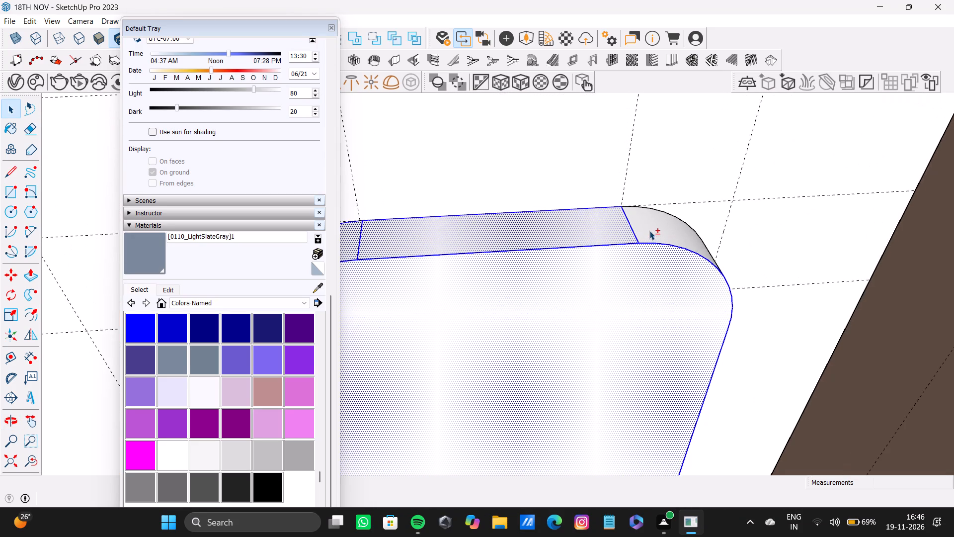
double_click(649, 230, "shift")
Add the wall panel's right side face to the selection.
scroll(672, 244, "down", 4, "shift")
middle_click_drag(675, 248, 536, 221, "shift")
scroll(609, 280, "down", 5)
scroll(638, 336, "up", 1, "shift")
middle_click_drag(638, 336, 489, 217, "shift")
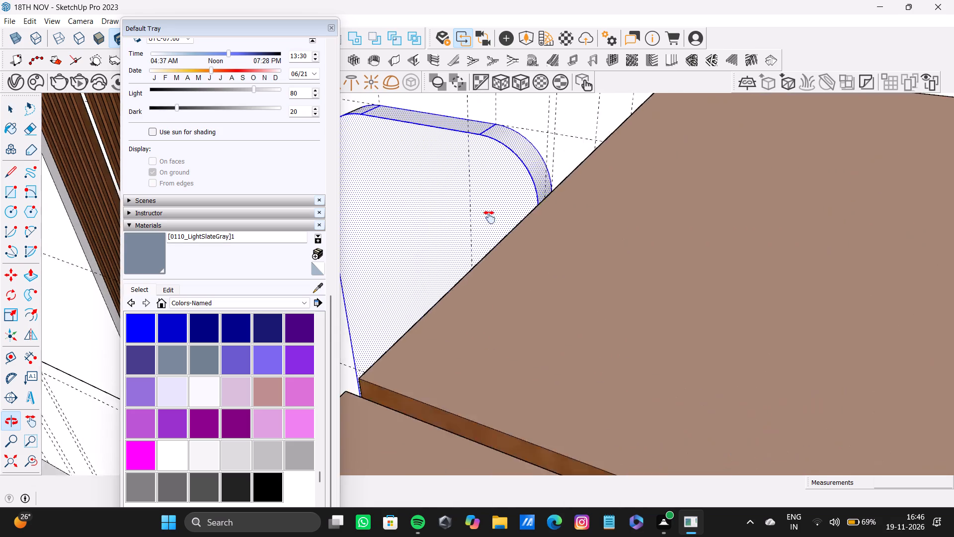
middle_click_drag(489, 217, 494, 276, "shift")
scroll(519, 289, "up", 6, "shift")
double_click(557, 291, "shift")
Paint the selected faces of the rounded wall panel with Mirror 01 from the Glass and Mirrors materials.
scroll(557, 291, "down", 6)
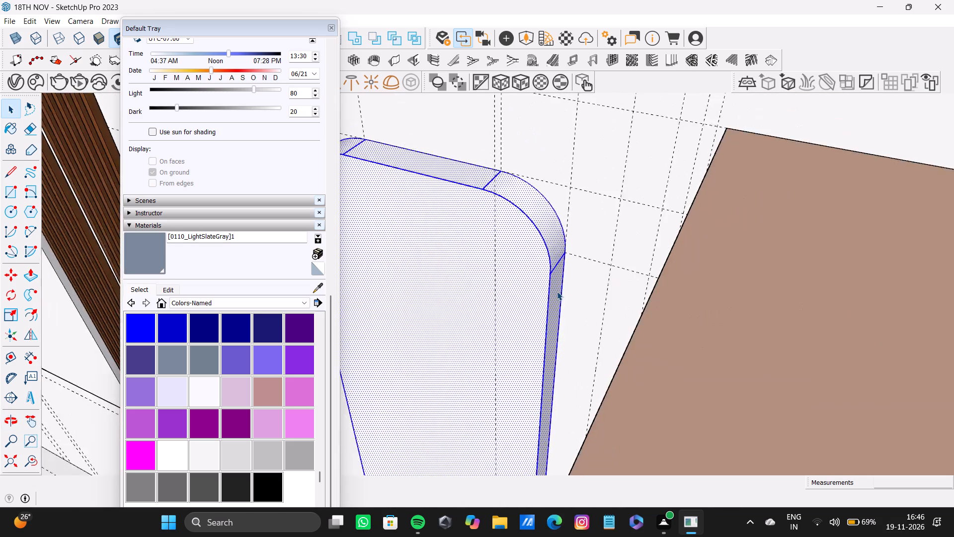
scroll(557, 291, "down", 3)
middle_click_drag(557, 296, 736, 383)
scroll(634, 372, "up", 4, "shift")
middle_click_drag(472, 362, 469, 195, "shift")
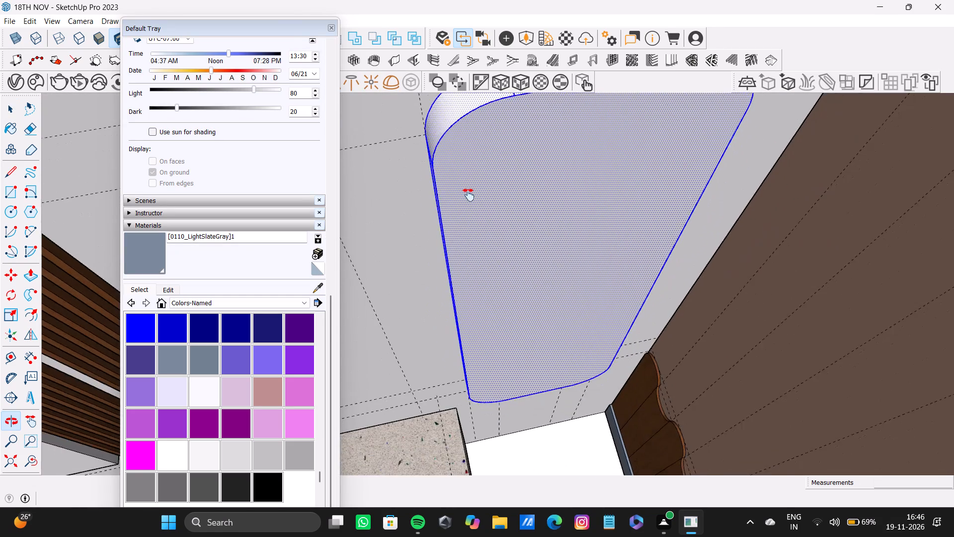
middle_click_drag(469, 195, 481, 322, "shift")
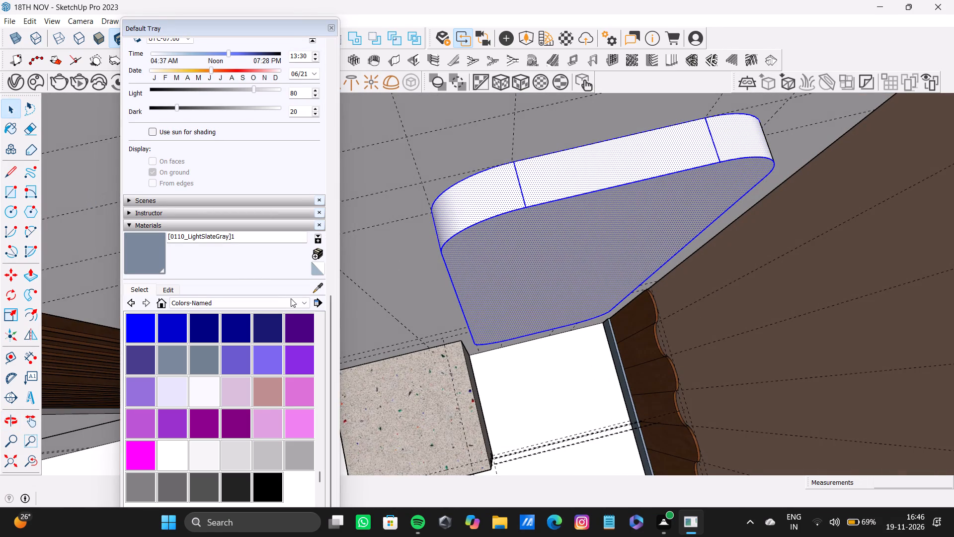
left_click(291, 303)
scroll(263, 383, "down", 2)
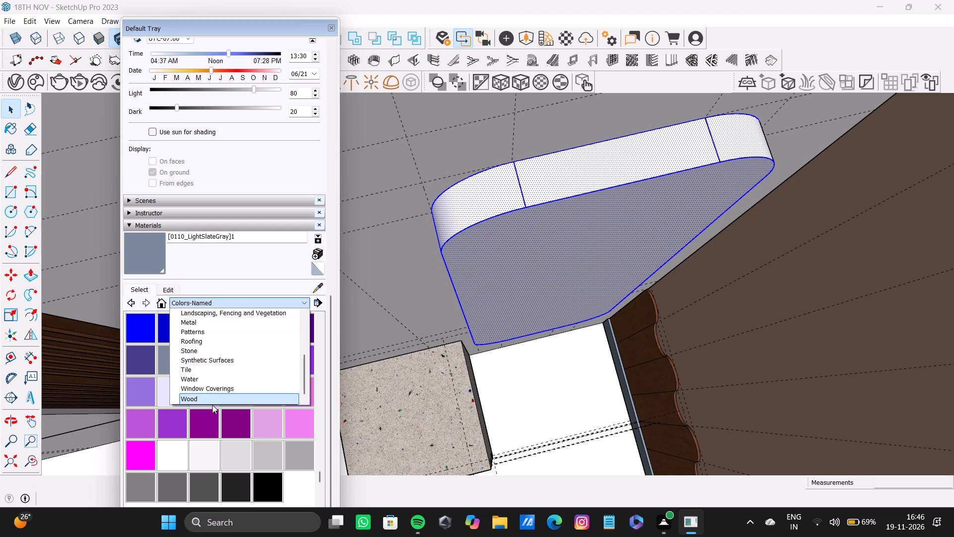
scroll(212, 405, "down", 3)
scroll(202, 366, "up", 1)
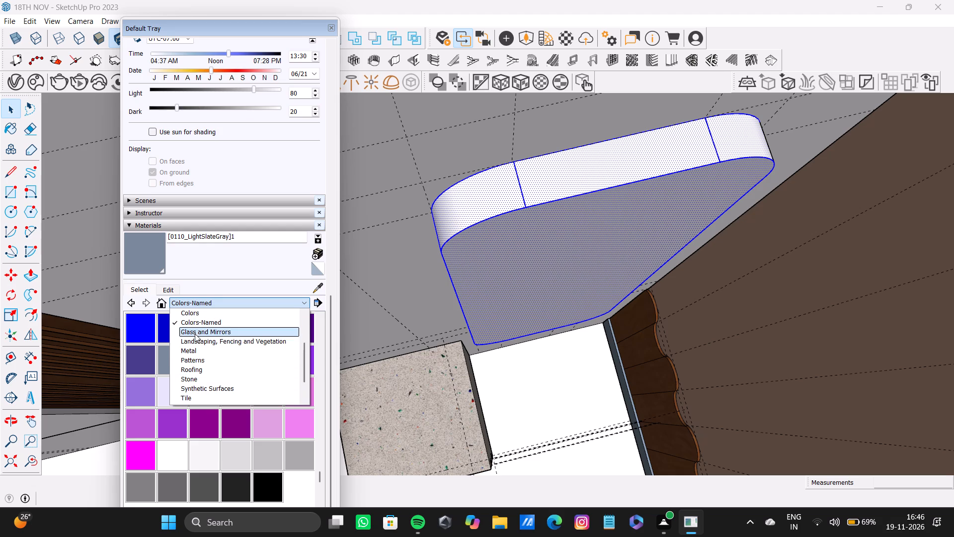
left_click(195, 334)
left_click(148, 337)
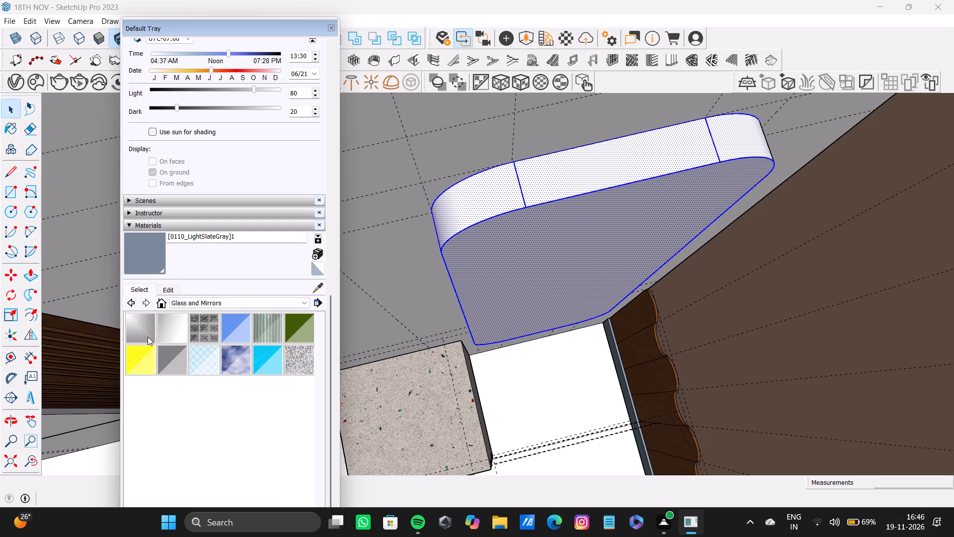
left_click(520, 206)
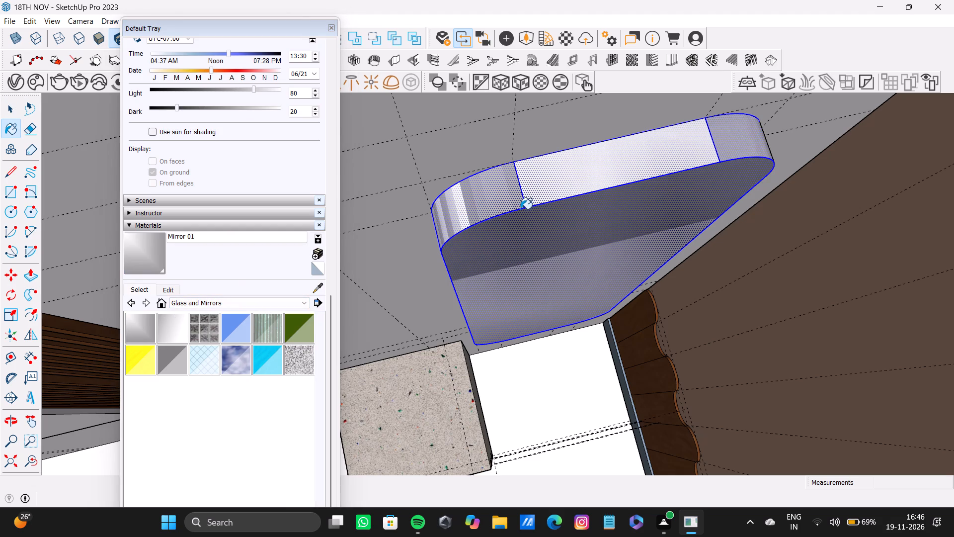
key("space")
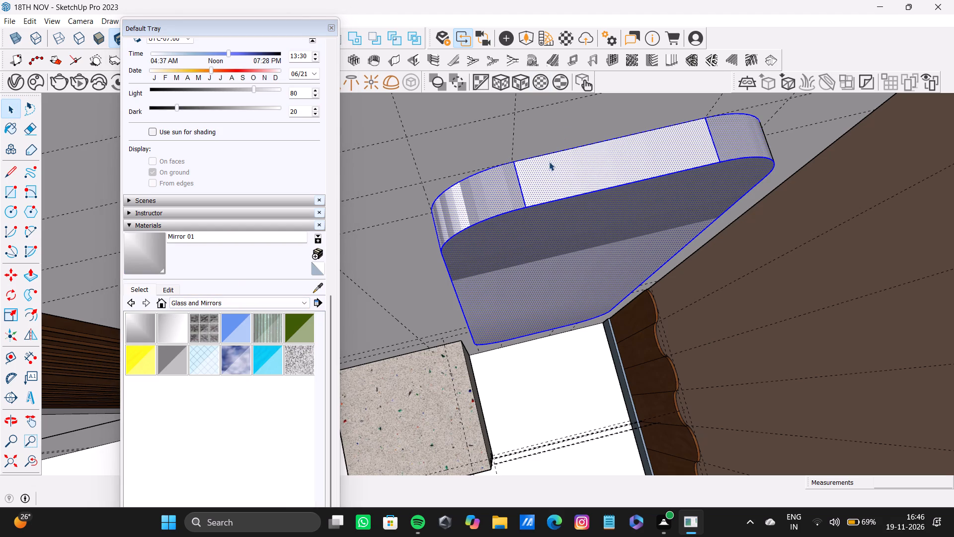
Select the mirror panel's back edges along the top, the upper-left rounded corner and the left side.
left_click(549, 155)
left_click(549, 153)
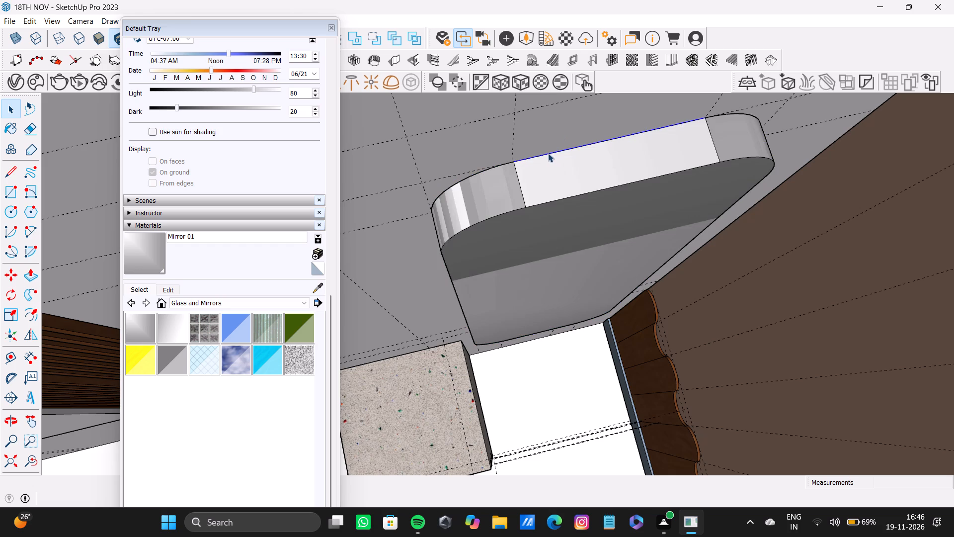
left_click(481, 172, "shift")
scroll(477, 184, "down", 9, "shift")
middle_click_drag(472, 193, 526, 158)
scroll(485, 195, "up", 4)
middle_click_drag(462, 207, 520, 158, "shift")
scroll(462, 154, "up", 1)
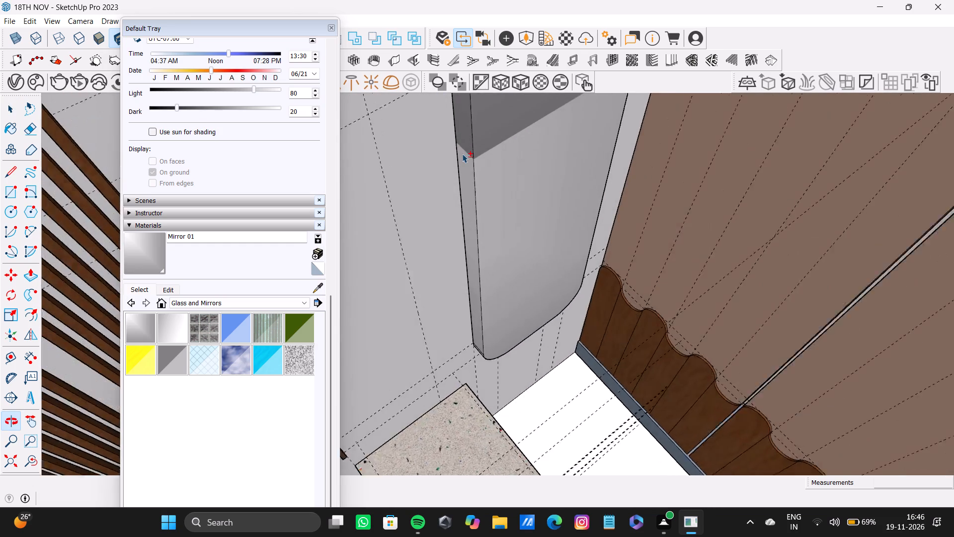
scroll(462, 154, "up", 5)
left_click(456, 166, "shift")
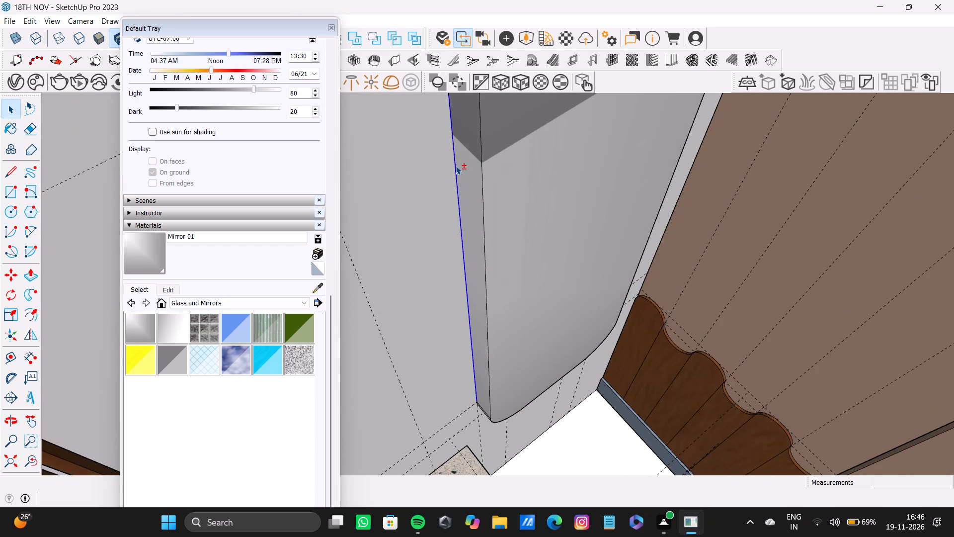
Add the back edge of the mirror panel's lower-left rounded corner to the selection.
scroll(470, 167, "down", 7, "shift")
middle_click_drag(517, 253, 487, 135, "shift")
scroll(501, 271, "up", 8, "shift")
middle_click_drag(471, 241, 501, 314, "shift")
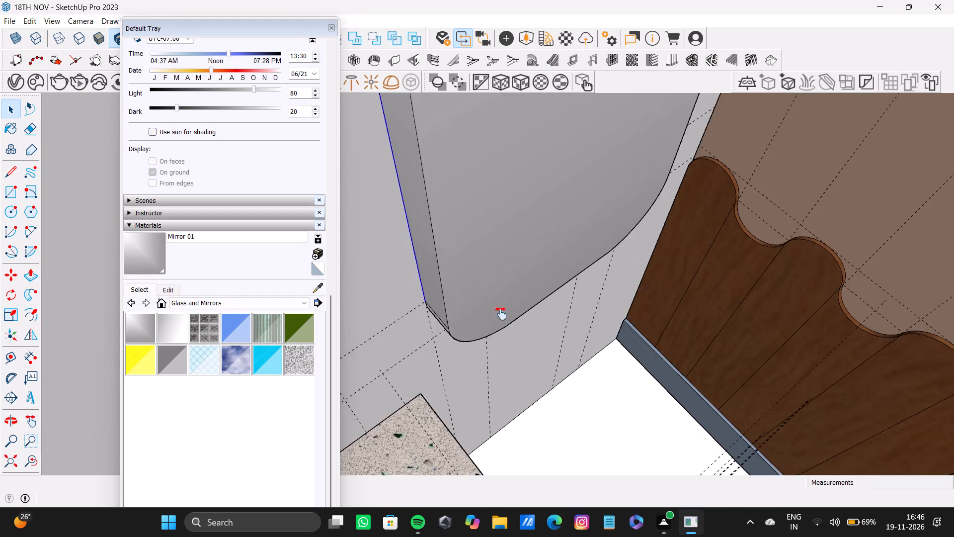
middle_click_drag(501, 314, 462, 170, "shift")
scroll(450, 241, "up", 3)
middle_click_drag(449, 249, 443, 186, "shift")
scroll(432, 214, "up", 5, "shift")
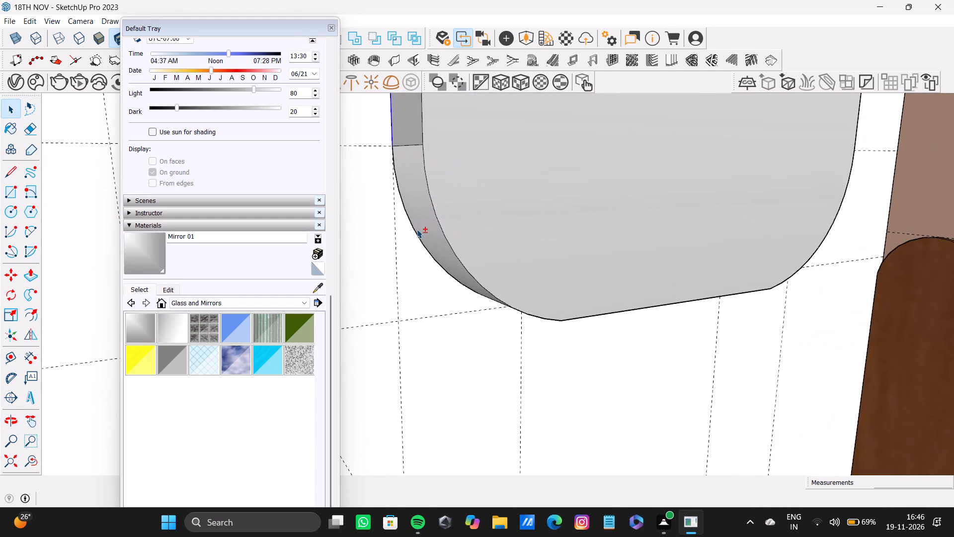
left_click(416, 234, "shift")
Add the back edges of the mirror panel's bottom and lower-right rounded corner to the selection.
middle_click_drag(559, 256, 499, 156)
scroll(515, 262, "up", 3)
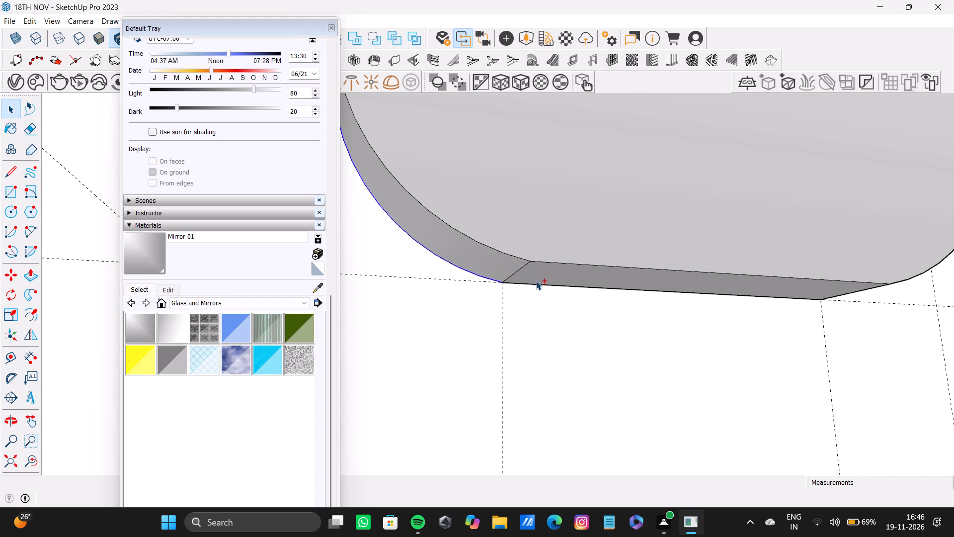
left_click(538, 284, "shift")
scroll(539, 283, "down", 5, "shift")
middle_click_drag(657, 252, 487, 241, "shift")
scroll(572, 253, "up", 8)
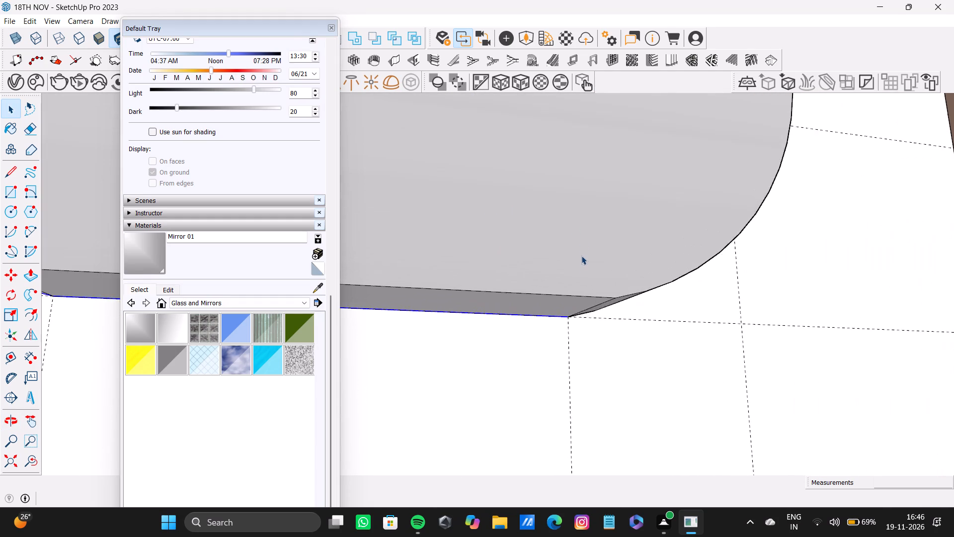
middle_click_drag(583, 256, 513, 231)
scroll(559, 301, "up", 3, "shift")
left_click(614, 307, "shift")
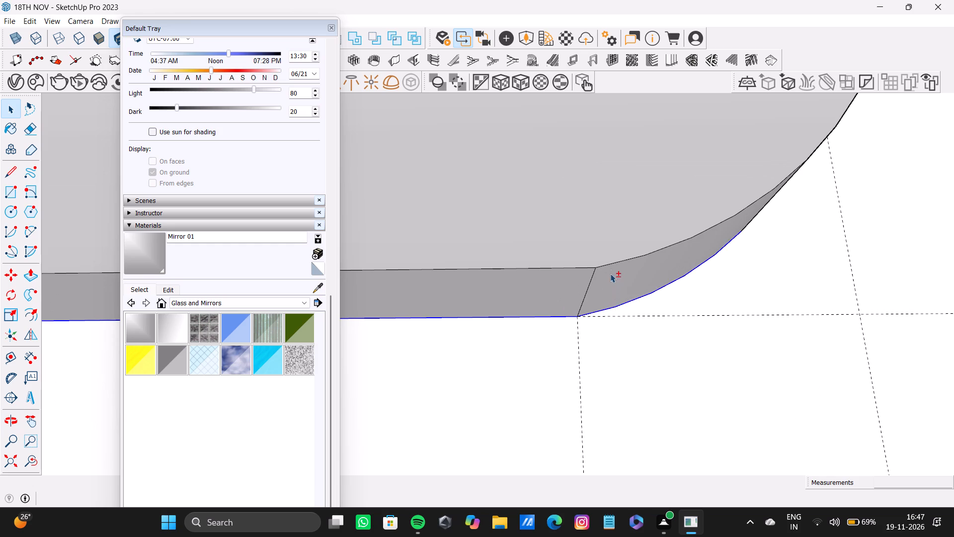
Add the back edges of the mirror panel's upper-right rounded corner and right side to the selection.
scroll(610, 267, "down", 5, "shift")
scroll(627, 146, "up", 1, "shift")
middle_click_drag(627, 145, 560, 208, "shift")
scroll(553, 193, "down", 10)
middle_click_drag(603, 144, 605, 344, "shift")
scroll(581, 221, "down", 7)
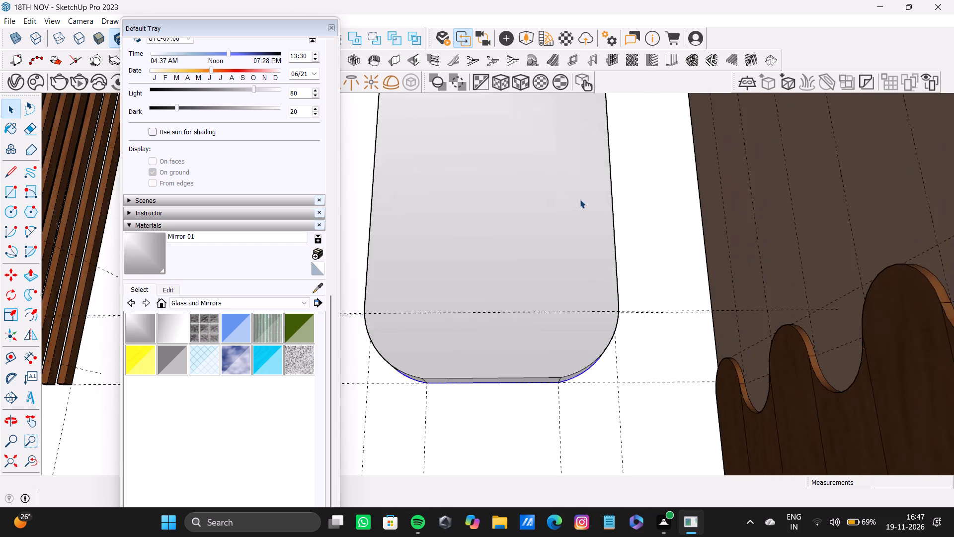
scroll(580, 199, "down", 3)
scroll(580, 185, "up", 1, "shift")
middle_click_drag(580, 185, 583, 372, "shift")
scroll(562, 257, "down", 4)
middle_click_drag(571, 194, 579, 366, "shift")
scroll(554, 238, "up", 7)
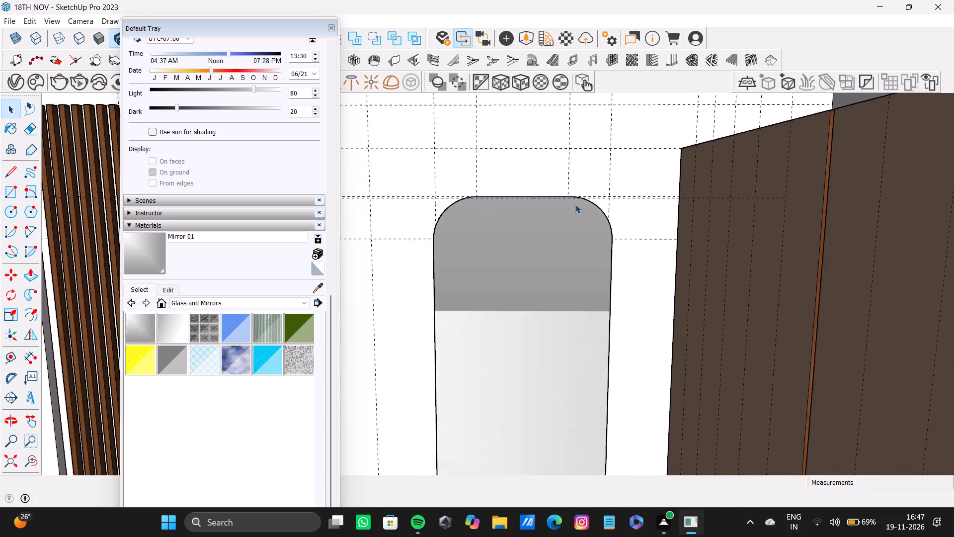
scroll(575, 204, "up", 6)
middle_click_drag(612, 228, 508, 322)
scroll(544, 227, "up", 8, "shift")
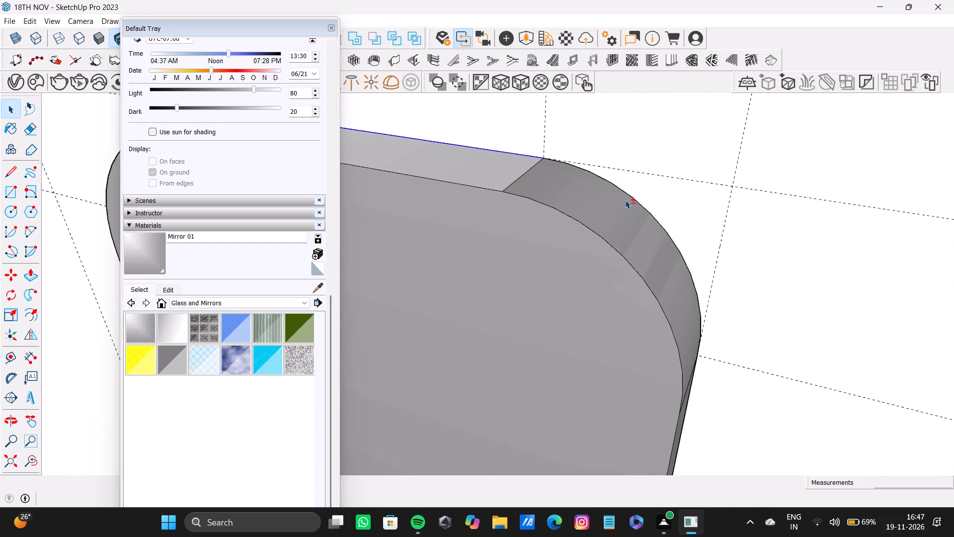
left_click(633, 194, "shift")
scroll(666, 243, "down", 4, "shift")
middle_click_drag(662, 243, 469, 141, "shift")
scroll(515, 213, "up", 3, "shift")
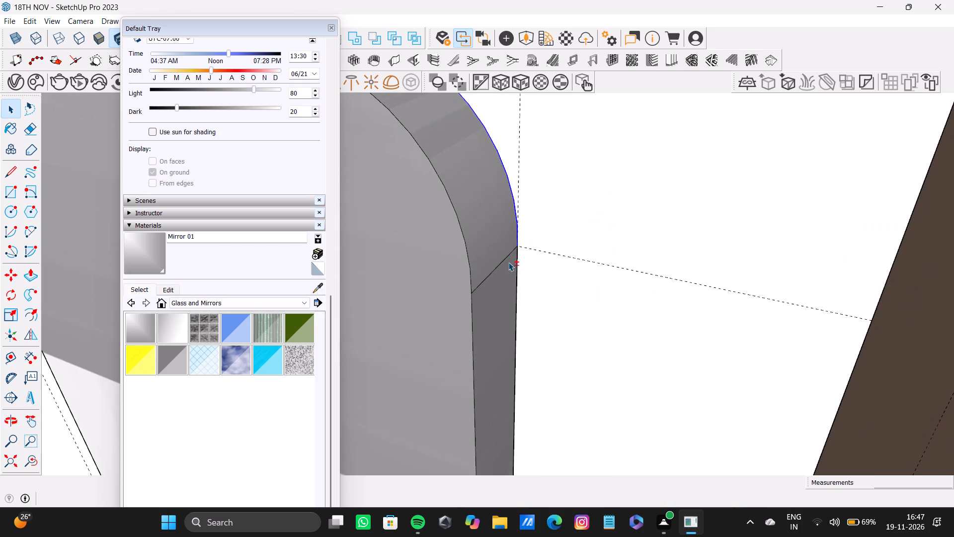
left_click(517, 282, "shift")
Copy the selected back outline about 9/16" forward across the thickness of the mirror panel.
scroll(517, 282, "down", 10, "shift")
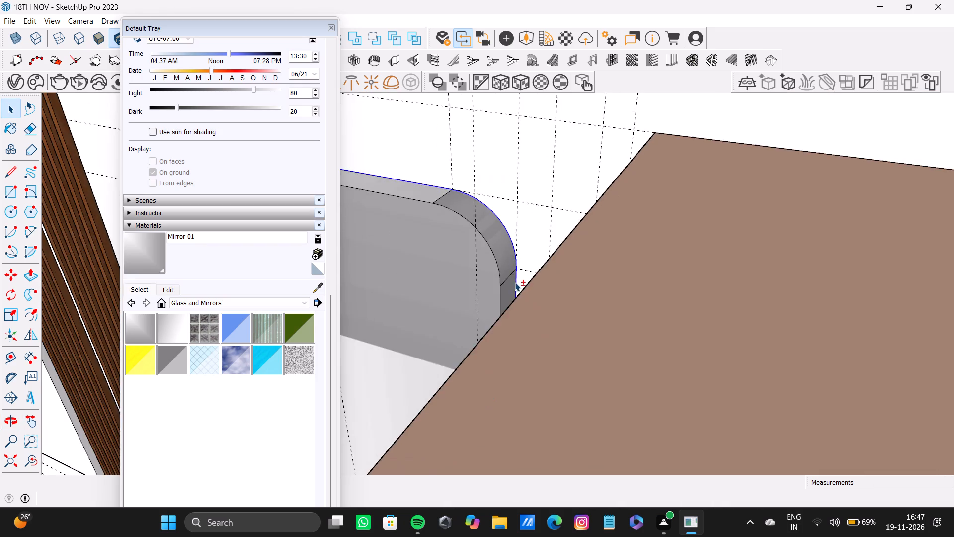
middle_click_drag(515, 282, 672, 218, "shift")
scroll(551, 360, "up", 2, "shift")
middle_click_drag(551, 357, 549, 0, "shift")
middle_click_drag(585, 272, 580, 166)
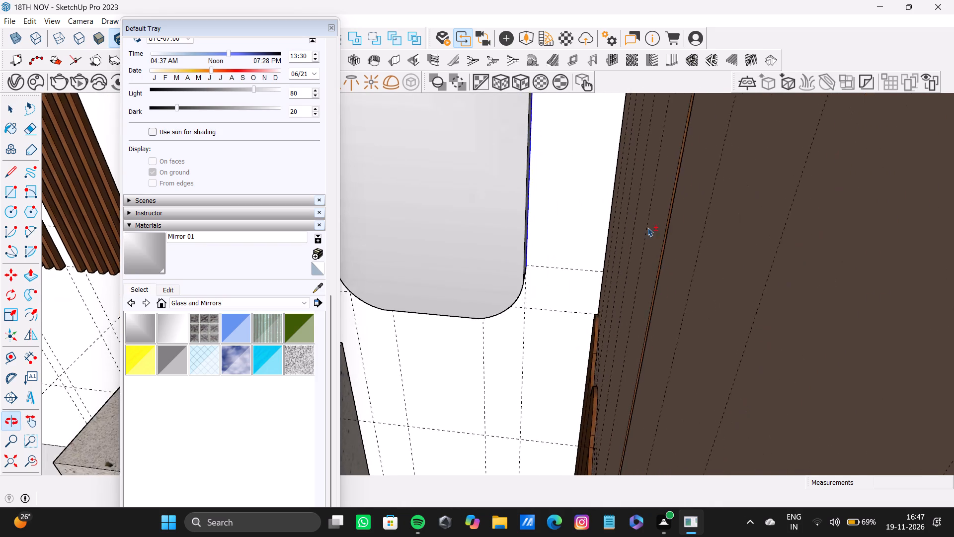
scroll(463, 298, "up", 13)
middle_click_drag(582, 269, 499, 144)
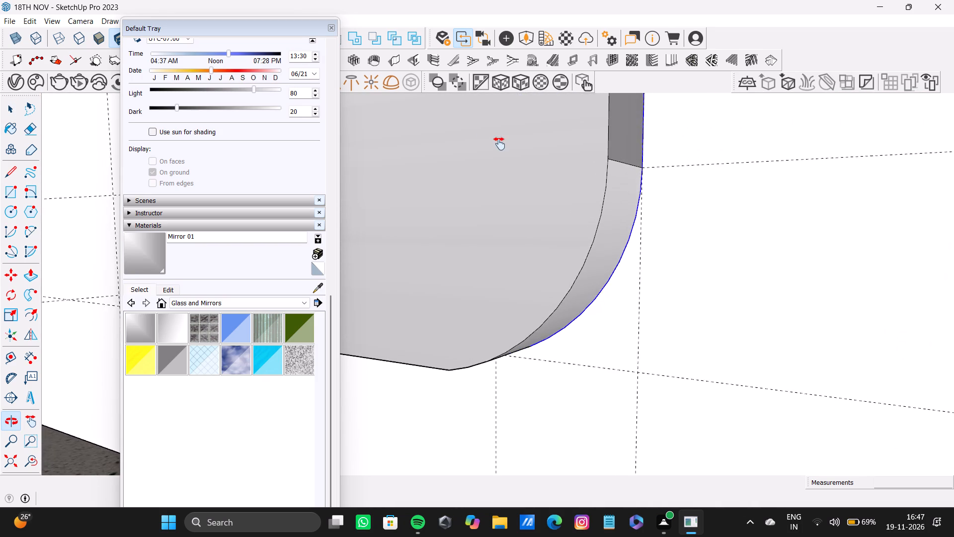
middle_click_drag(499, 144, 484, 192)
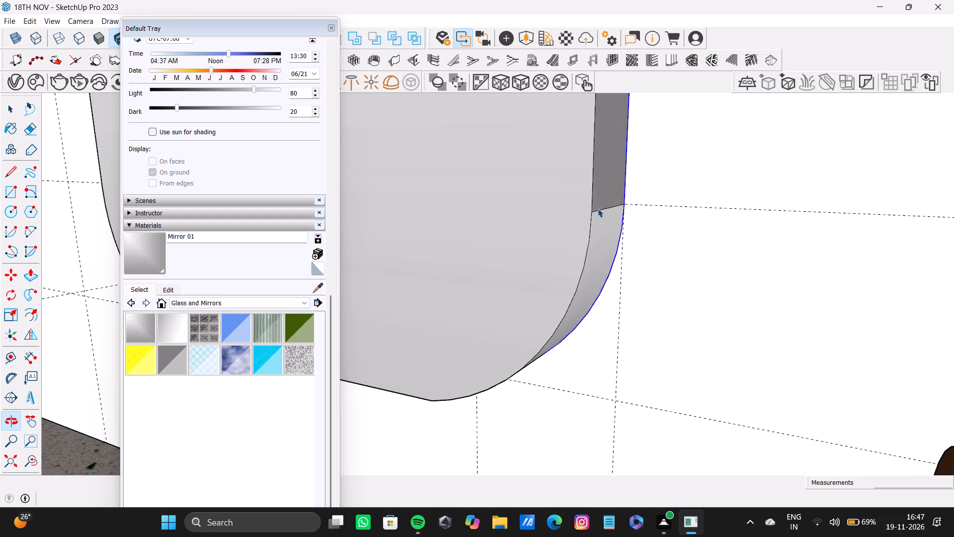
scroll(599, 208, "up", 3)
key("m")
scroll(614, 191, "up", 4)
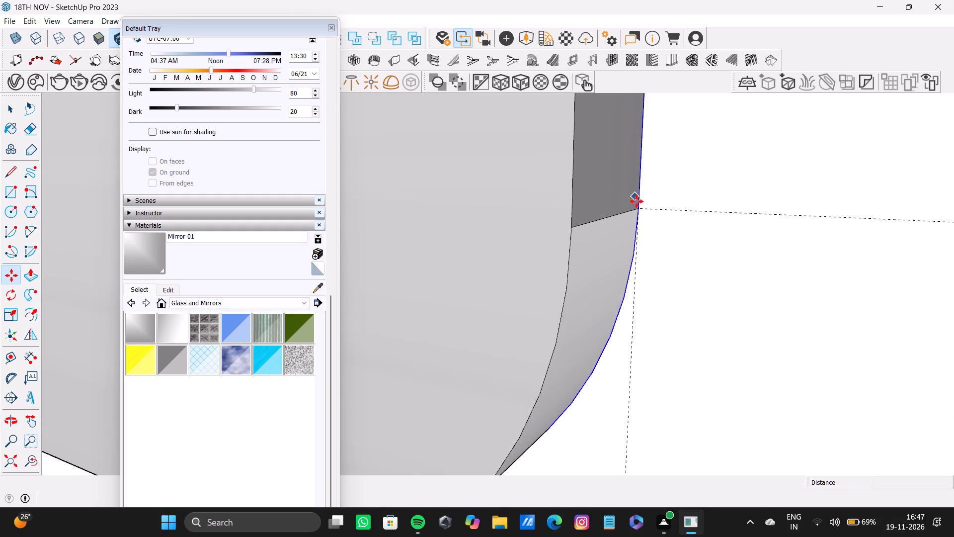
left_click(637, 209)
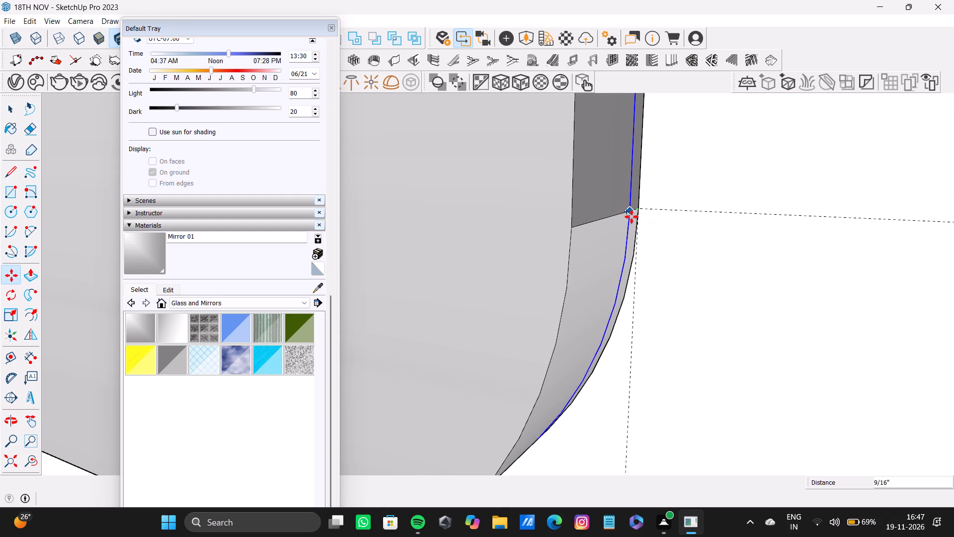
left_click(632, 217)
key("space")
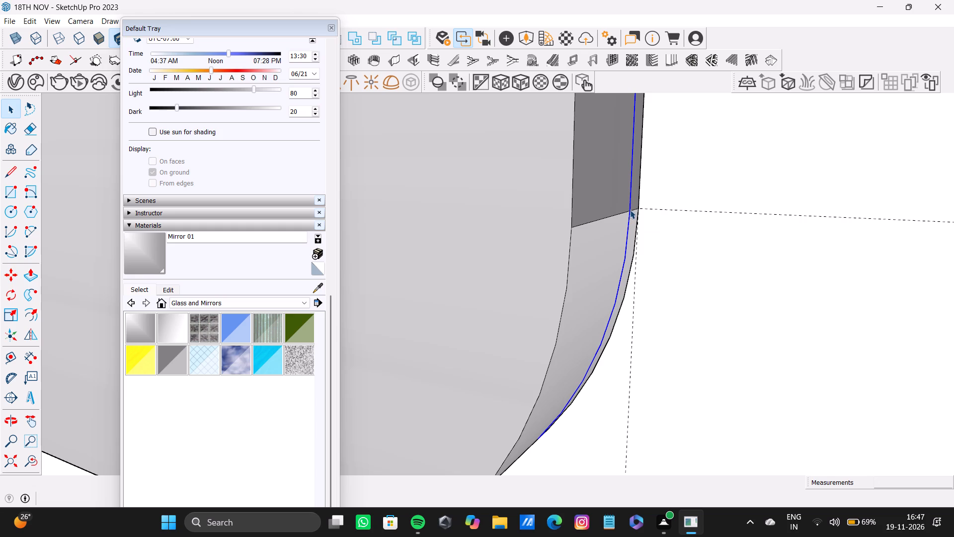
Add the thin back strip faces and outer edges of the mirror panel's right side and lower-right rounded corner to the selection.
scroll(632, 210, "up", 5)
scroll(633, 197, "up", 4, "shift")
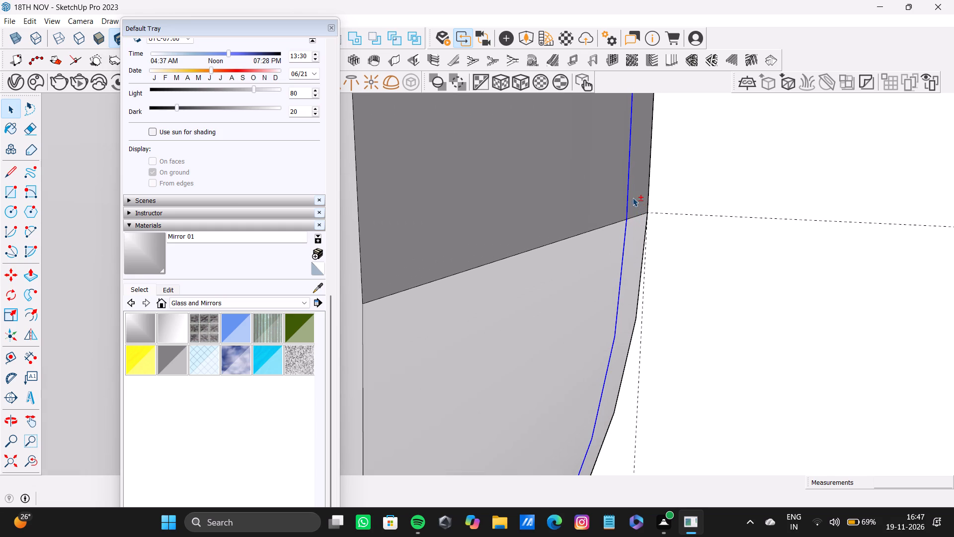
left_click(633, 197, "shift")
left_click(629, 200, "shift")
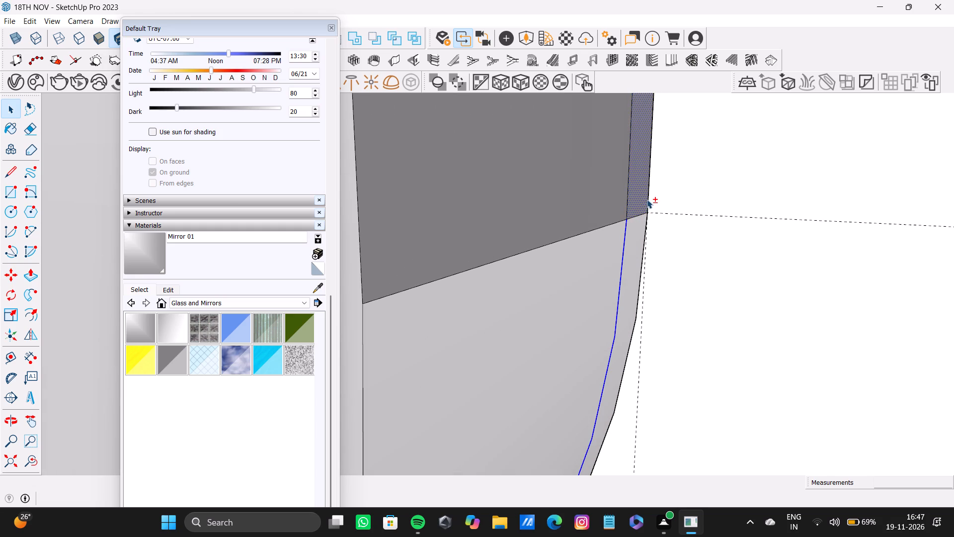
left_click(648, 196, "shift")
left_click(626, 196, "shift")
left_click(632, 238, "shift")
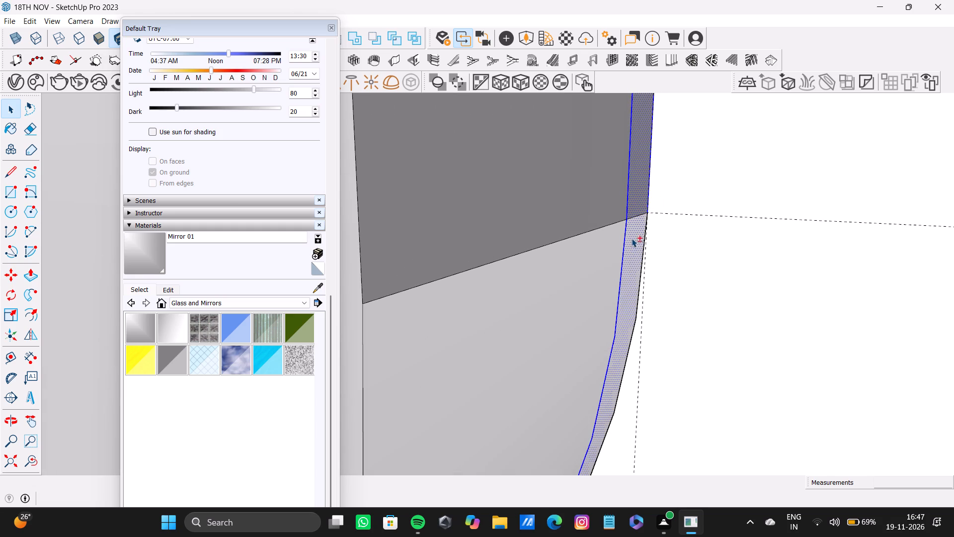
left_click(642, 258, "shift")
scroll(642, 259, "down", 11, "shift")
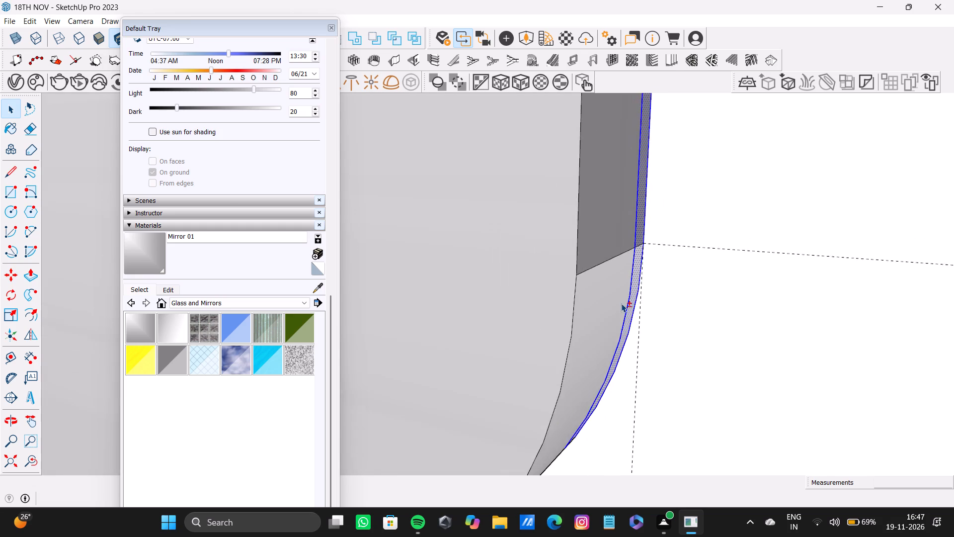
Add the thin back strip face and outer edge along the mirror panel's bottom side to the selection.
middle_click_drag(621, 303, 617, 51, "shift")
middle_click_drag(636, 296, 669, 318, "shift")
scroll(670, 324, "down", 1, "shift")
middle_click_drag(410, 284, 541, 245, "shift")
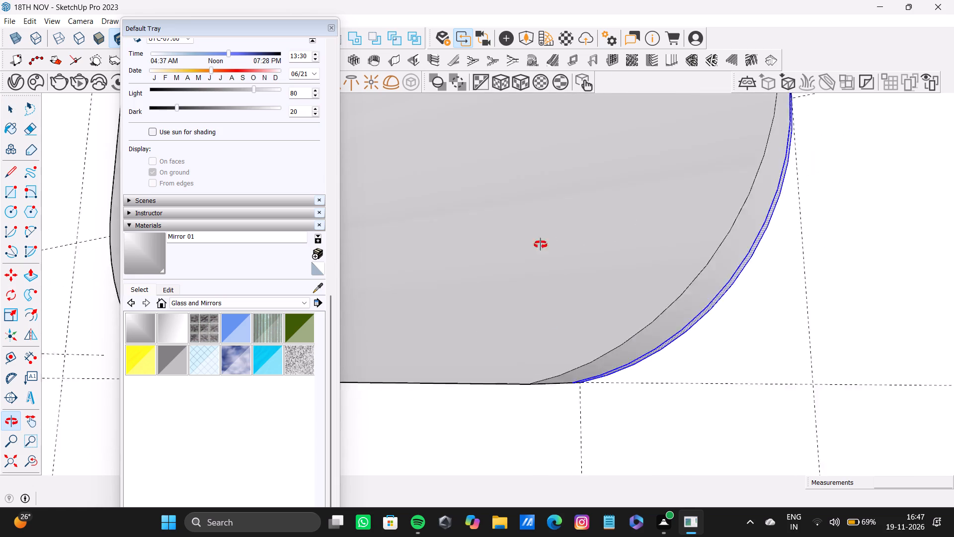
middle_click_drag(541, 245, 568, 181, "shift")
scroll(616, 344, "up", 6, "shift")
middle_click_drag(519, 323, 558, 174, "shift")
scroll(573, 194, "up", 2, "shift")
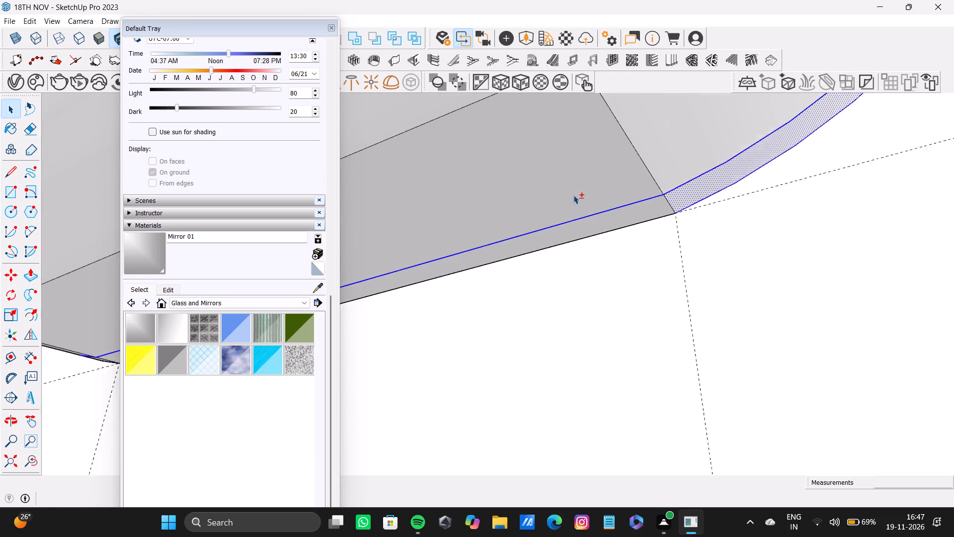
scroll(573, 195, "up", 3, "shift")
left_click(599, 219, "shift")
left_click(604, 235, "shift")
Add the thin back strip face and outer edge of the mirror panel's lower-left rounded corner to the selection.
scroll(561, 225, "down", 3, "shift")
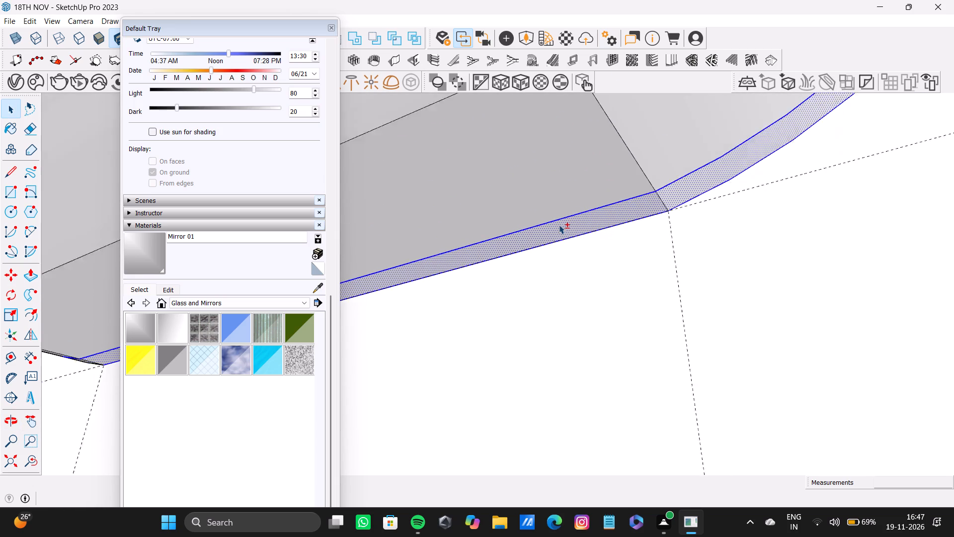
scroll(559, 225, "down", 14, "shift")
middle_click_drag(556, 220, 674, 259, "shift")
scroll(451, 263, "down", 4, "shift")
middle_click_drag(446, 266, 618, 274, "shift")
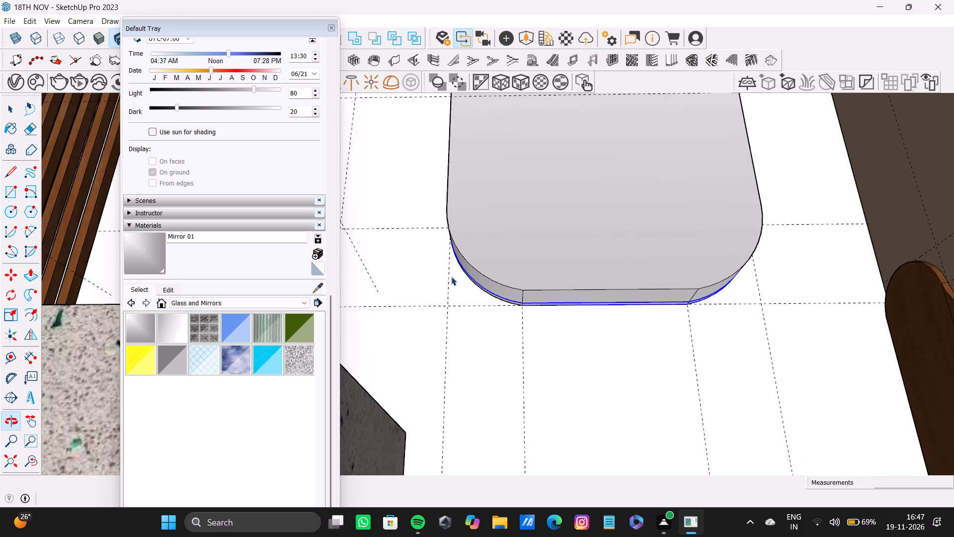
scroll(449, 276, "up", 14)
middle_click_drag(500, 307, 530, 299, "shift")
scroll(554, 302, "up", 6, "shift")
left_click(582, 303, "shift")
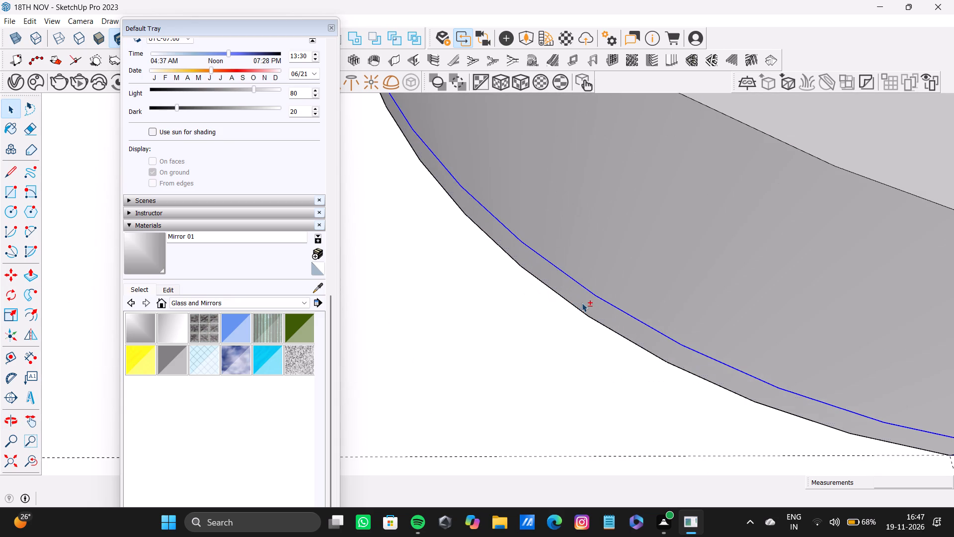
left_click(586, 312, "shift")
Add the thin back strip face and outer edge along the mirror panel's left side to the selection.
scroll(539, 234, "down", 10, "shift")
middle_click_drag(530, 175, 589, 353, "shift")
scroll(485, 248, "down", 4, "shift")
middle_click_drag(480, 178, 629, 381, "shift")
scroll(629, 381, "down", 1)
scroll(595, 340, "up", 8, "shift")
middle_click_drag(521, 350, 522, 350)
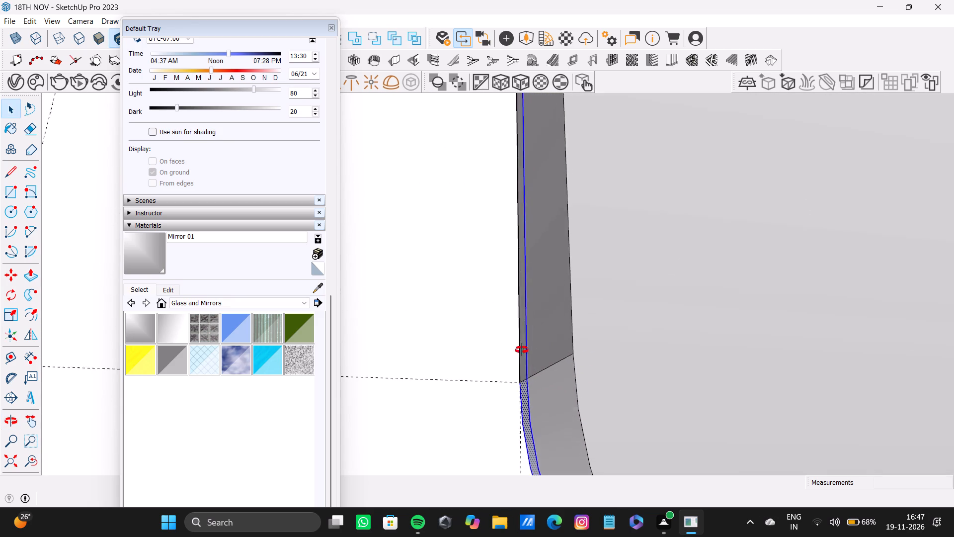
middle_click_drag(522, 350, 595, 375)
scroll(506, 338, "up", 9, "shift")
left_click(487, 345, "shift")
left_click(503, 347, "shift")
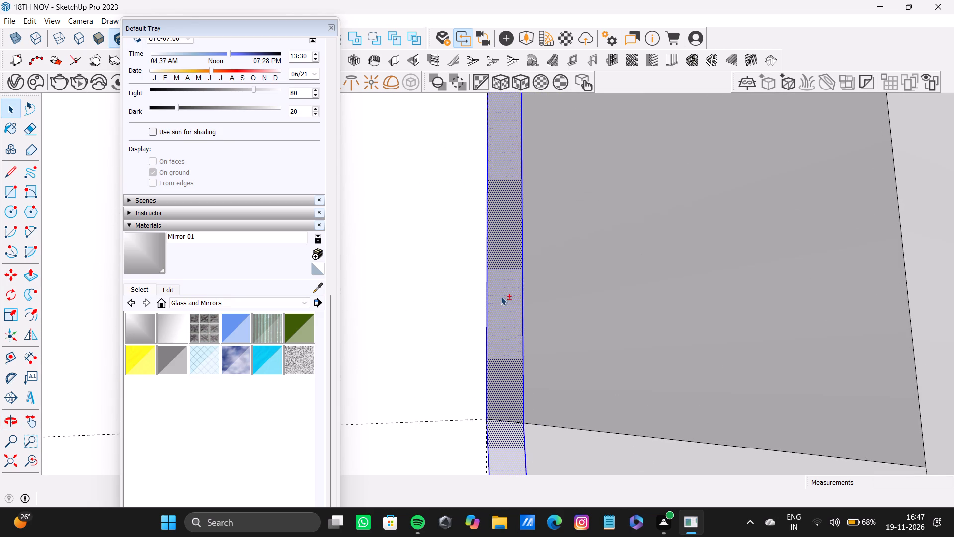
Add the thin back strip face and outer edge of the mirror panel's upper-left rounded corner to the selection.
scroll(501, 296, "down", 10, "shift")
middle_click_drag(509, 271, 532, 446, "shift")
scroll(506, 325, "down", 5, "shift")
middle_click_drag(542, 151, 567, 368, "shift")
scroll(566, 368, "down", 5, "shift")
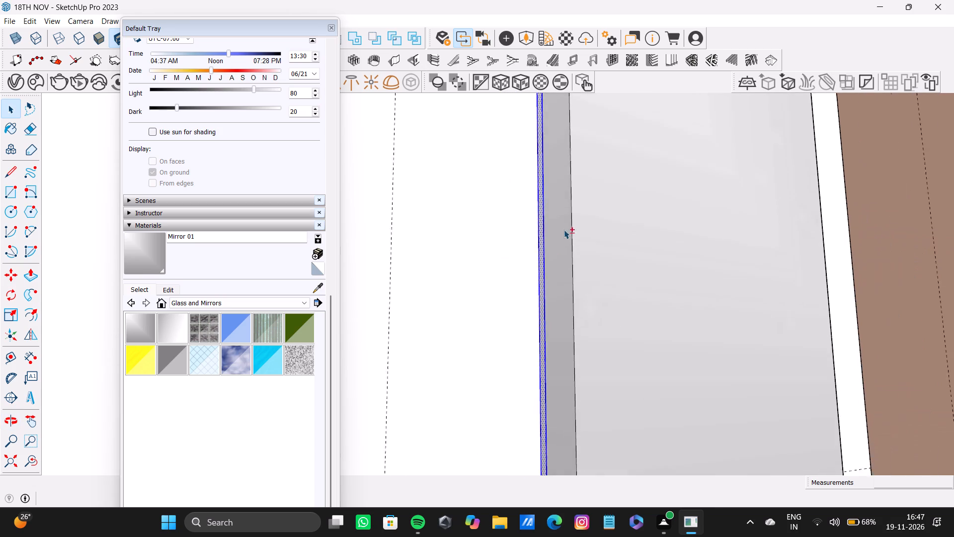
scroll(564, 230, "down", 3, "shift")
middle_click_drag(575, 144, 573, 335, "shift")
scroll(527, 184, "down", 4, "shift")
middle_click_drag(551, 151, 549, 342, "shift")
scroll(542, 211, "down", 1, "shift")
scroll(542, 155, "up", 6, "shift")
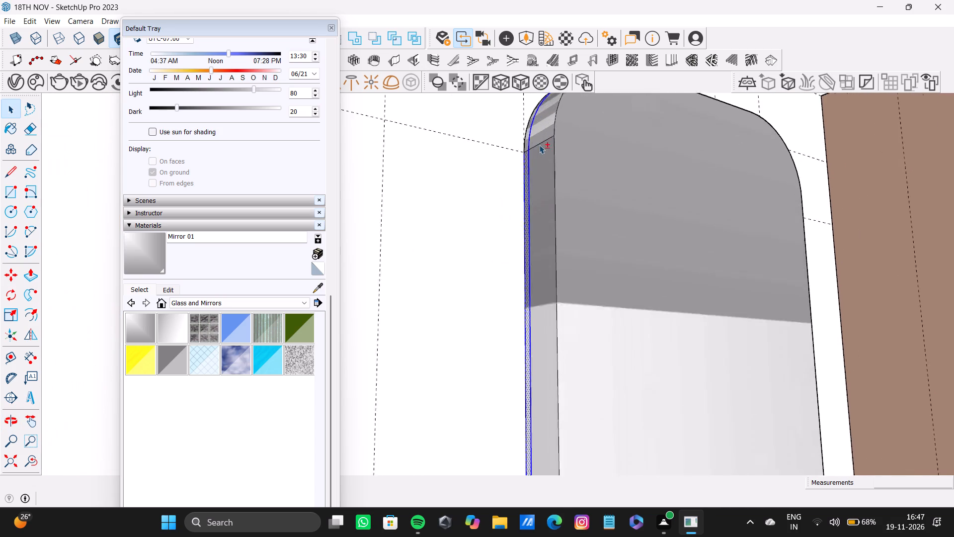
scroll(539, 145, "up", 20, "shift")
scroll(539, 145, "up", 6, "shift")
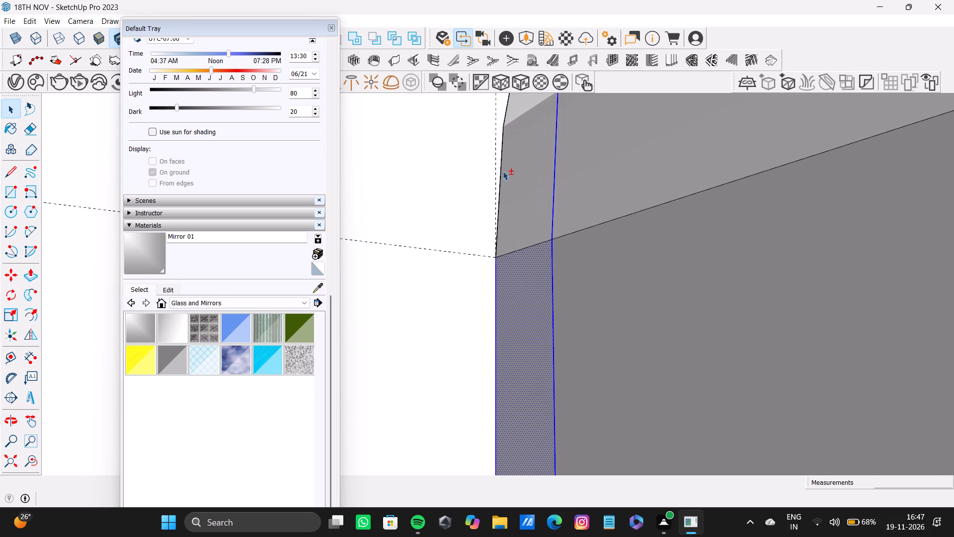
left_click(503, 171, "shift")
left_click(516, 173, "shift")
left_click(499, 177, "shift")
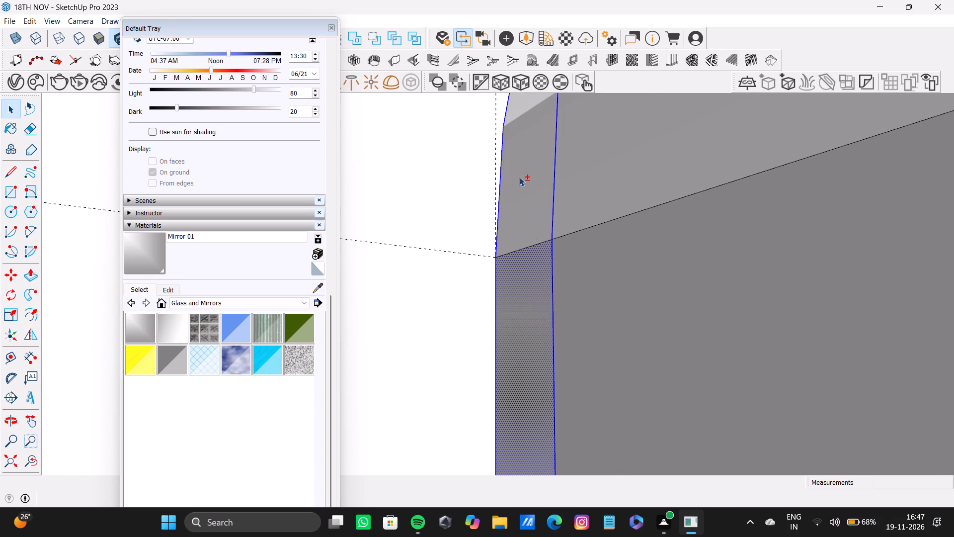
left_click(520, 177, "shift")
Add the thin back strip face and outer edge along the mirror panel's top side to the selection.
scroll(533, 180, "down", 15, "shift")
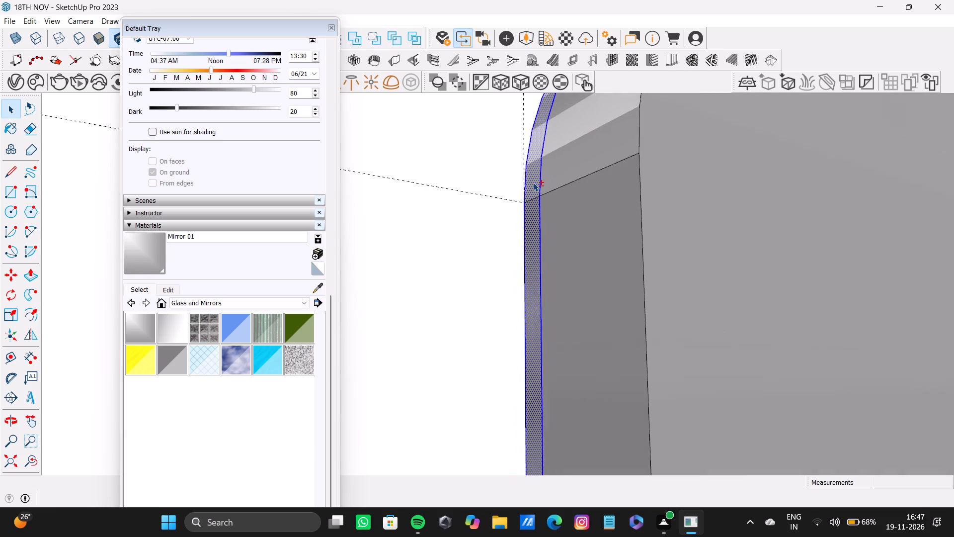
middle_click_drag(598, 141, 569, 370, "shift")
middle_click_drag(608, 179, 607, 407)
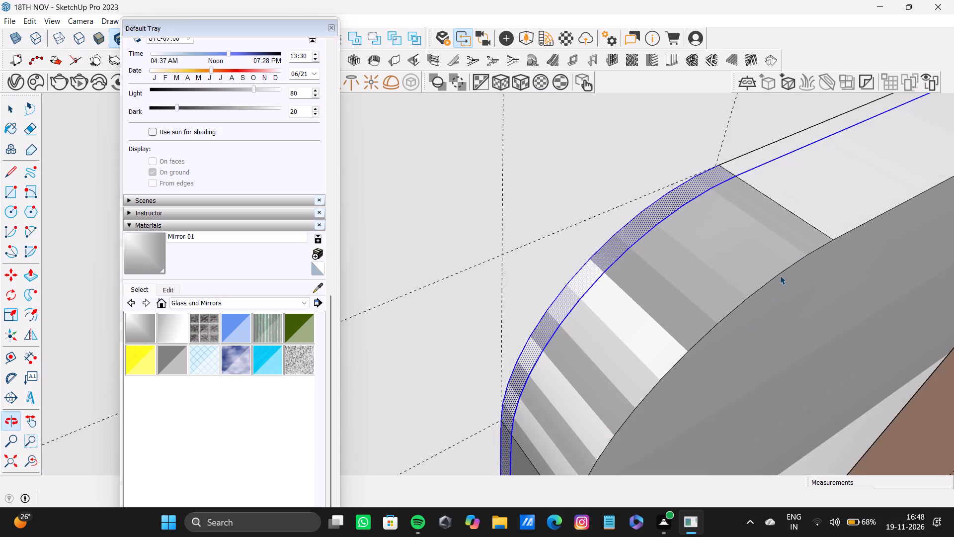
middle_click_drag(823, 168, 500, 381, "shift")
scroll(508, 372, "down", 1, "shift")
scroll(626, 328, "up", 5, "shift")
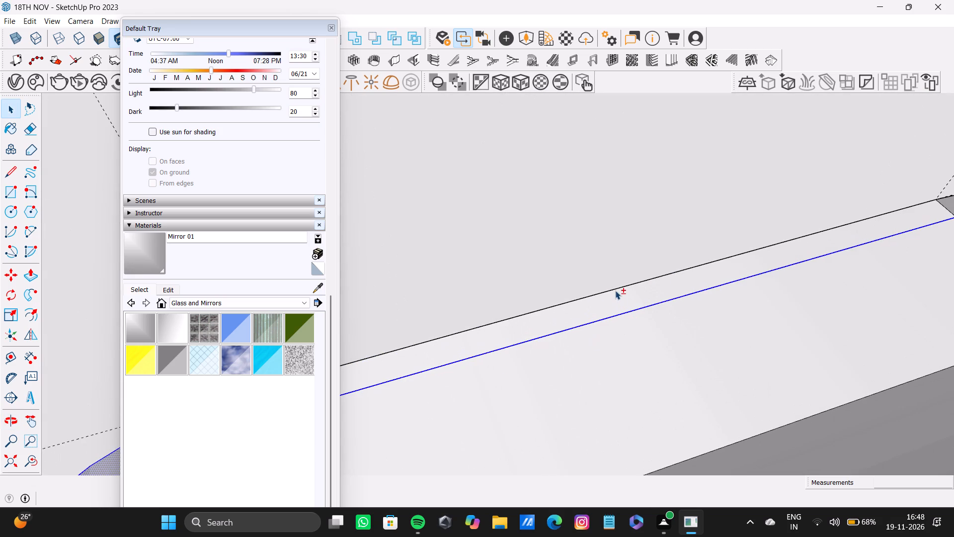
left_click(615, 290, "shift")
left_click(628, 303, "shift")
Add the thin back strip face and outer edge of the mirror panel's upper-right rounded corner to the selection.
scroll(642, 287, "down", 9, "shift")
middle_click_drag(704, 295, 443, 343, "shift")
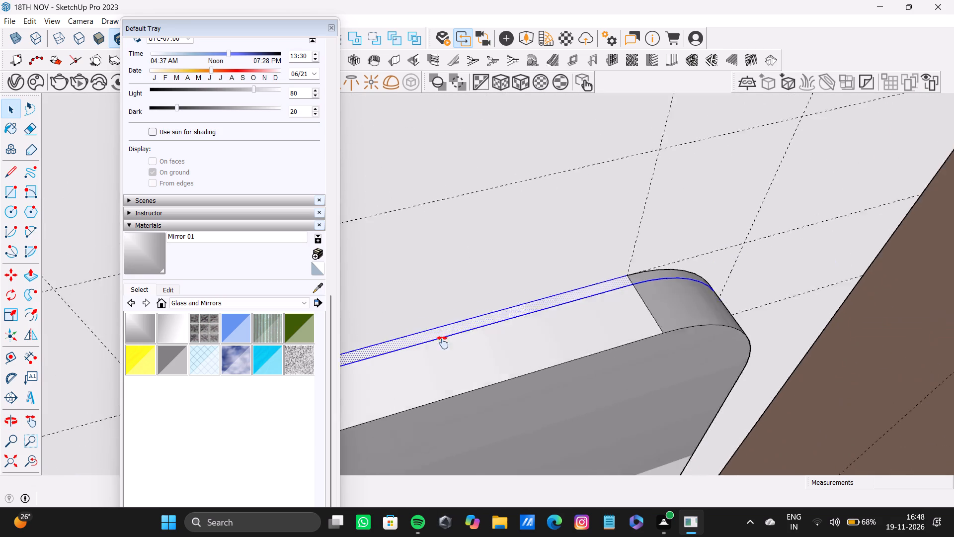
middle_click_drag(443, 343, 421, 348, "shift")
scroll(585, 328, "up", 4, "shift")
middle_click_drag(585, 325, 496, 355)
scroll(504, 312, "up", 6, "shift")
left_click(522, 280, "shift")
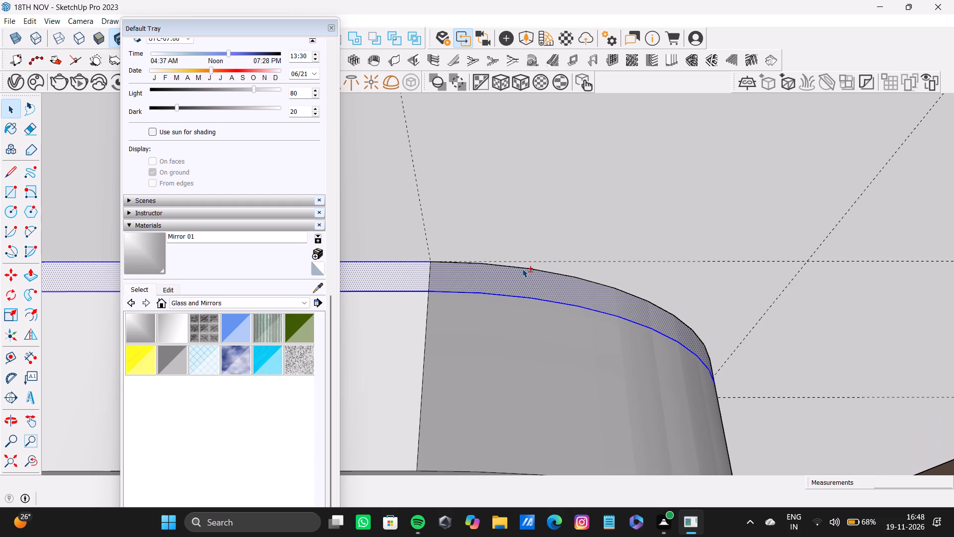
left_click(523, 268, "shift")
Make a group from the selected back strip running around the mirror panel.
scroll(598, 314, "down", 5, "shift")
middle_click_drag(624, 324, 348, 293, "shift")
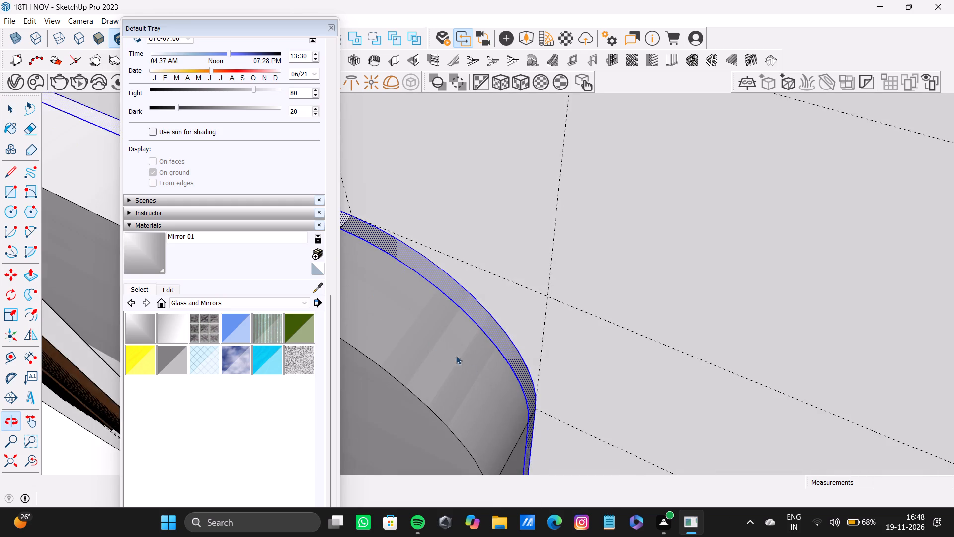
scroll(496, 396, "down", 3, "shift")
middle_click_drag(503, 409, 460, 220, "shift")
scroll(478, 231, "up", 7)
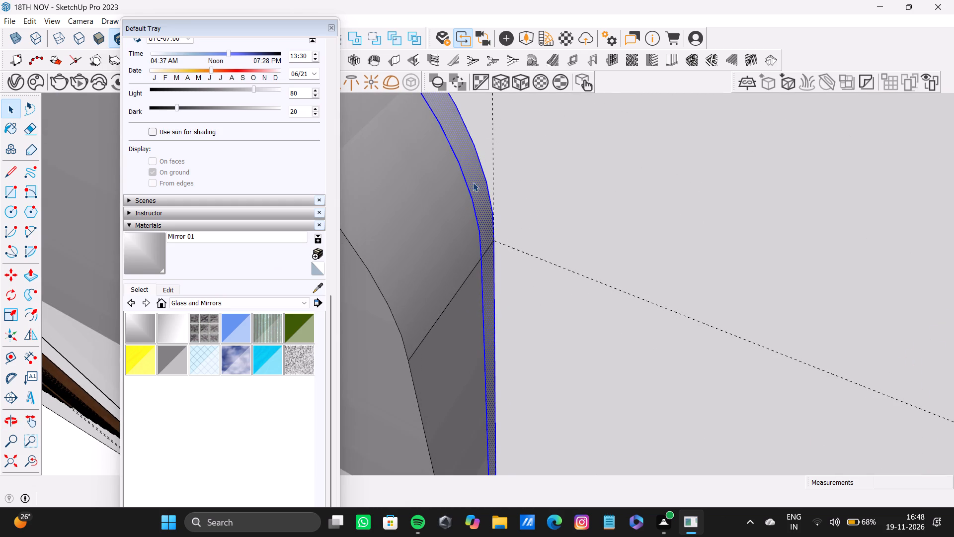
right_click(473, 182)
left_click(528, 278)
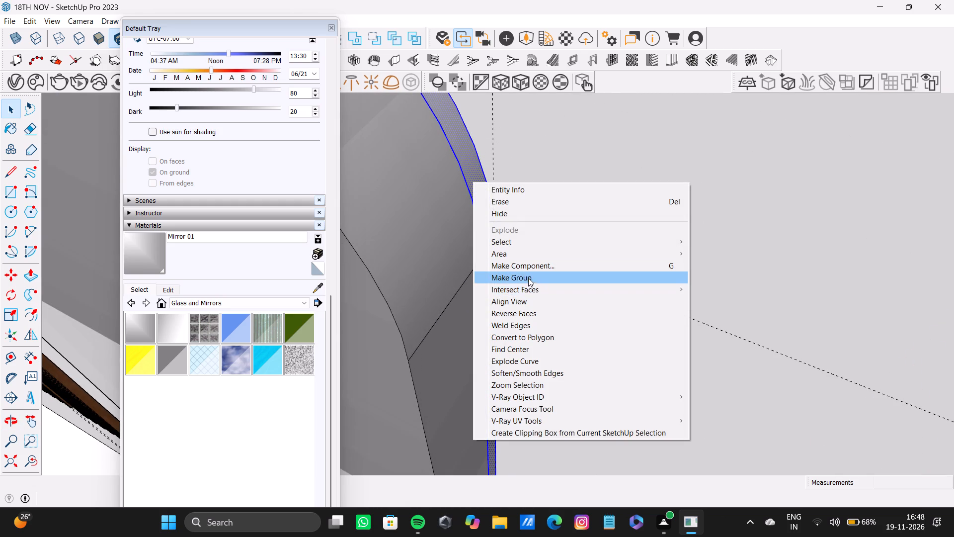
Close the Default Tray.
left_click(418, 78)
left_click(329, 26)
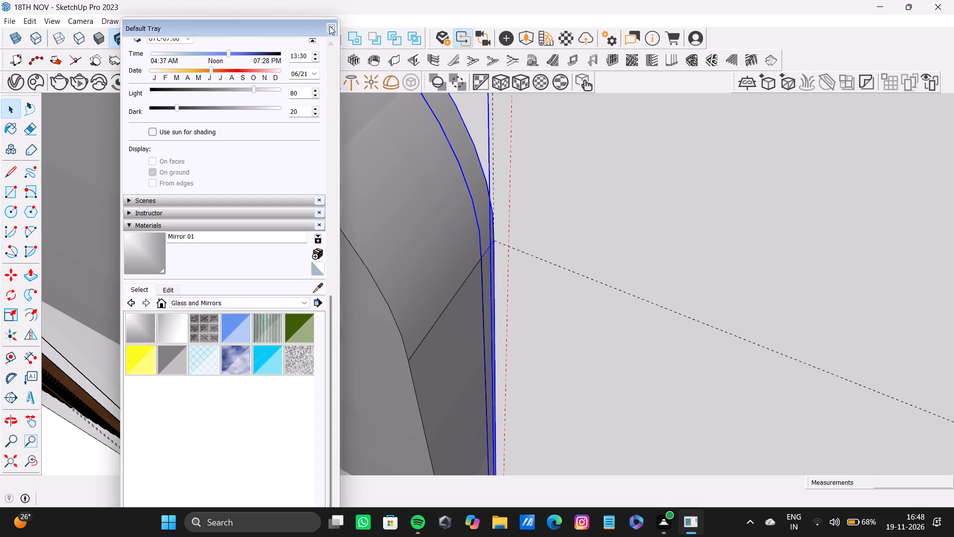
Examine the whole furnished room, including the slatted panels, the mirror, the wardrobe and the shelving.
left_click(3, 460)
middle_click_drag(488, 399, 624, 349)
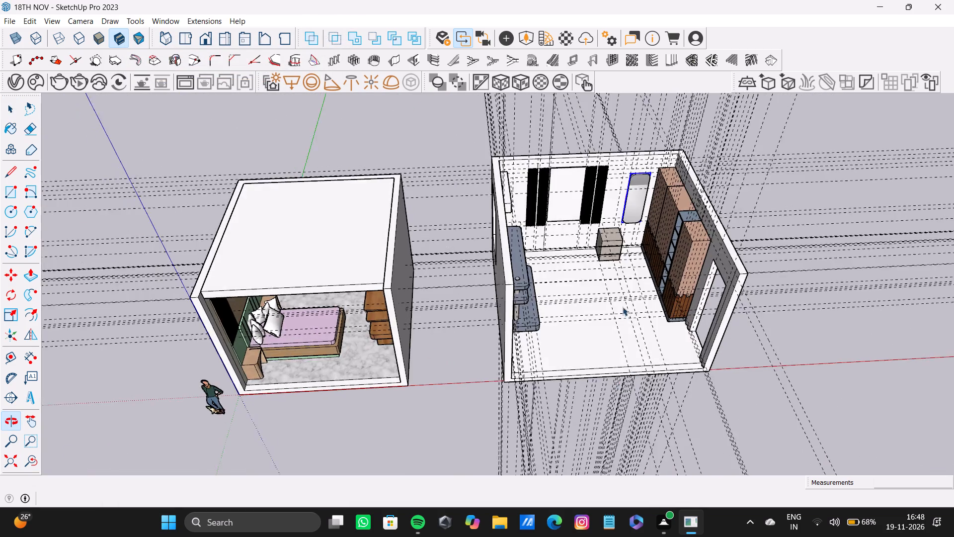
middle_click_drag(620, 300, 481, 236)
scroll(447, 211, "up", 9)
middle_click_drag(447, 169, 470, 431, "shift")
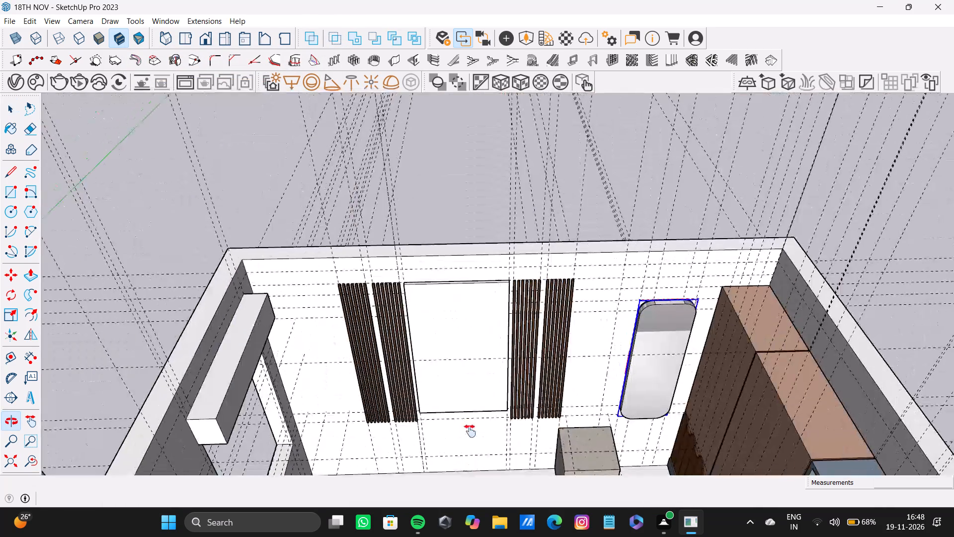
middle_click_drag(470, 431, 463, 397, "shift")
scroll(450, 355, "up", 3)
scroll(449, 252, "up", 4)
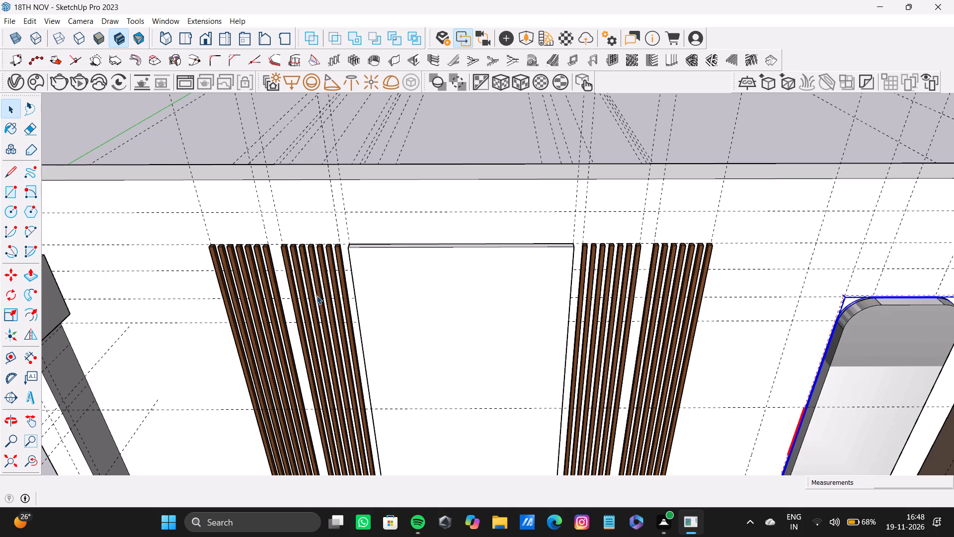
scroll(408, 310, "down", 9)
middle_click_drag(396, 239, 394, 214, "shift")
scroll(448, 382, "down", 2)
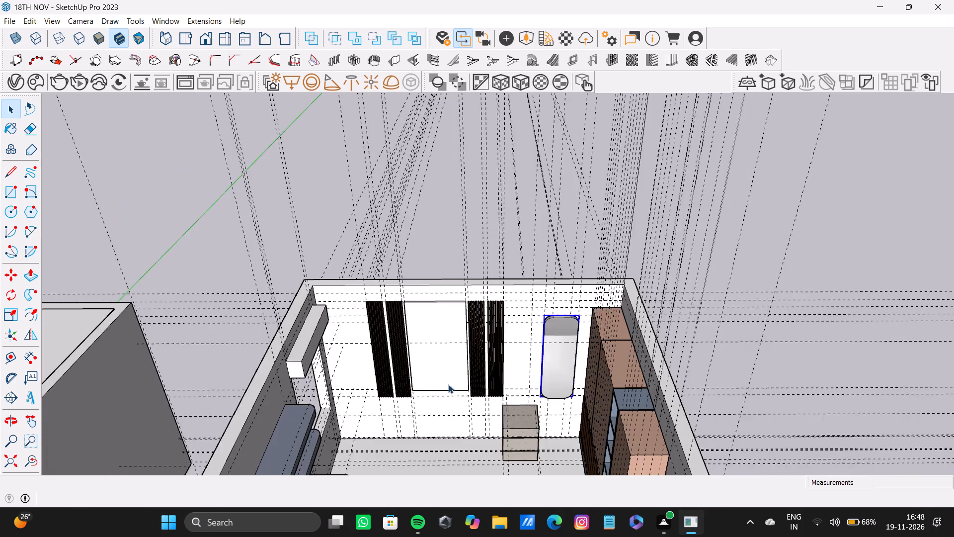
scroll(448, 384, "down", 4)
middle_click_drag(449, 384, 426, 176, "shift")
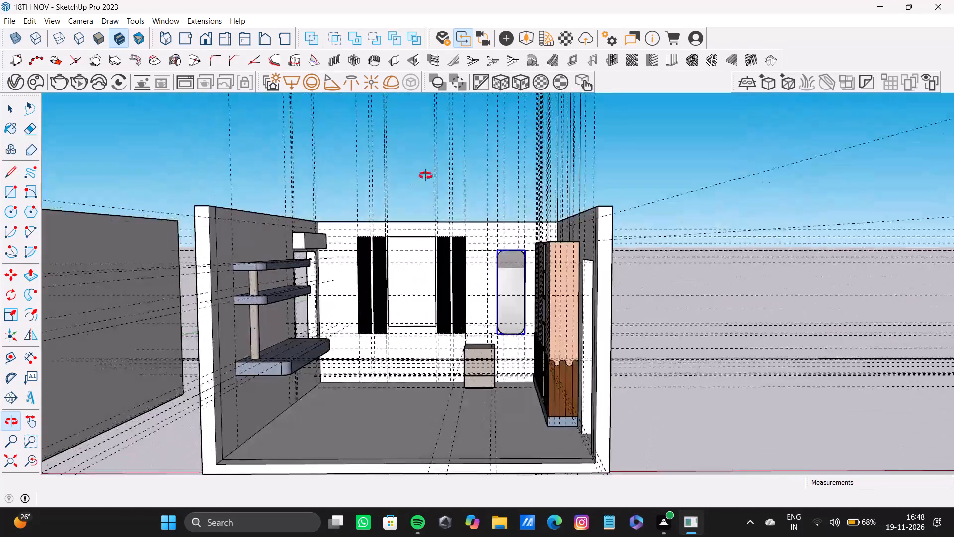
middle_click_drag(426, 176, 478, 193, "shift")
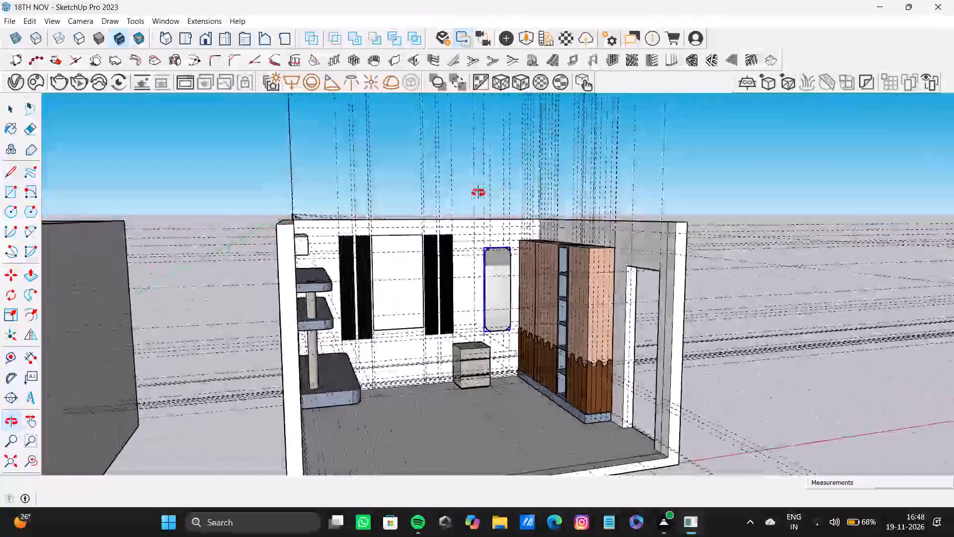
middle_click_drag(478, 193, 445, 342, "shift")
scroll(343, 283, "up", 3)
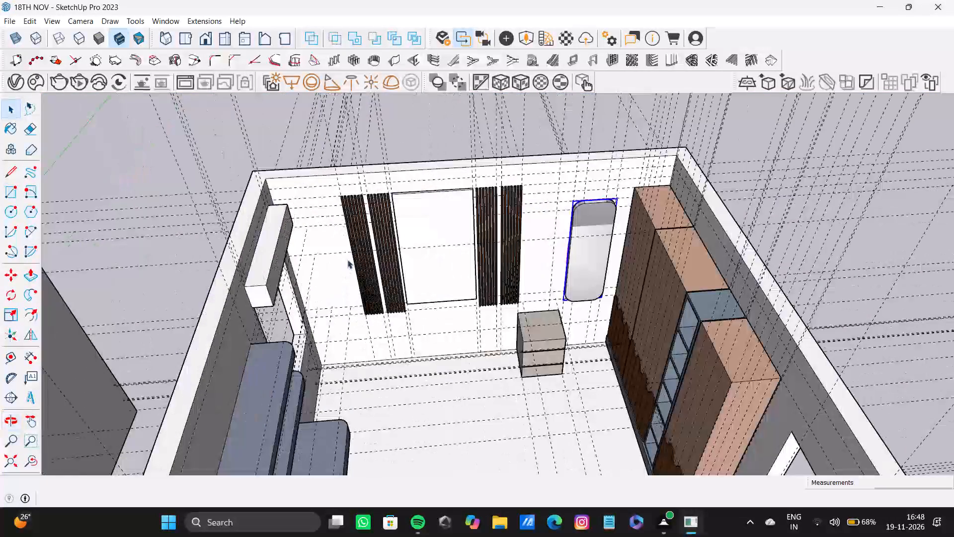
scroll(347, 260, "up", 15)
middle_click_drag(356, 204, 400, 342, "shift")
scroll(81, 379, "up", 1)
scroll(83, 369, "down", 8)
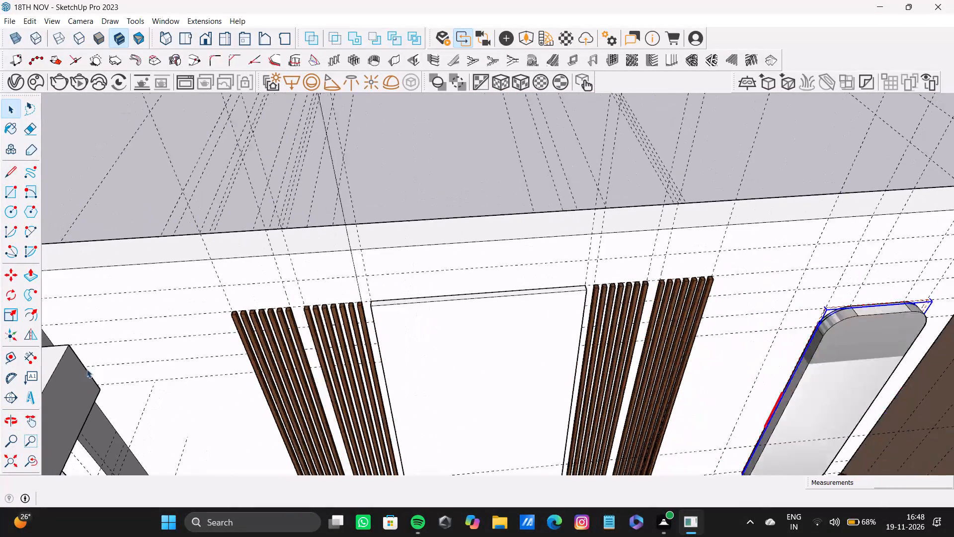
scroll(86, 369, "down", 8)
Open the long box above the side wall's opening for editing and select its front, top and both end faces with their edges.
middle_click_drag(89, 365, 189, 327, "shift")
scroll(380, 291, "up", 4)
middle_click_drag(382, 289, 451, 358, "shift")
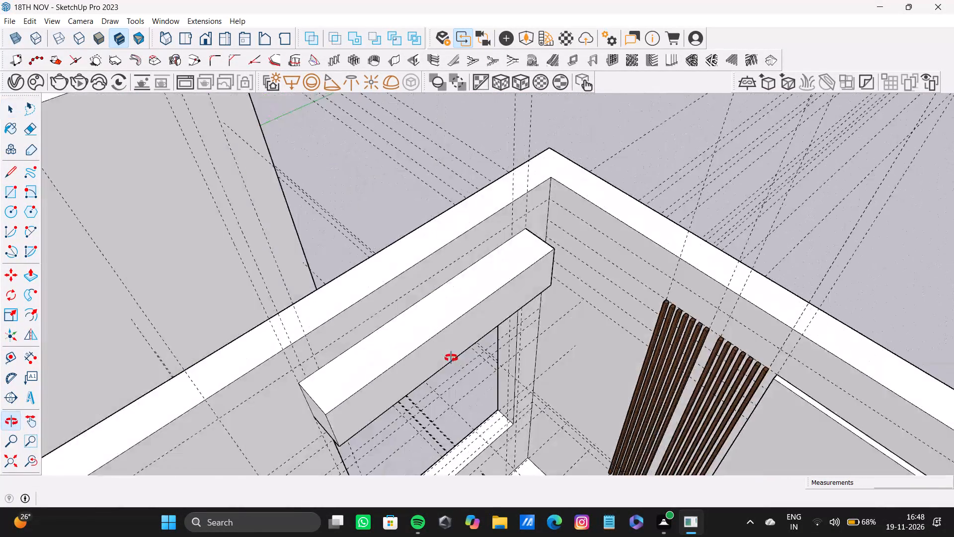
middle_click_drag(451, 358, 506, 323, "shift")
scroll(416, 339, "up", 6)
double_click(416, 319, "shift")
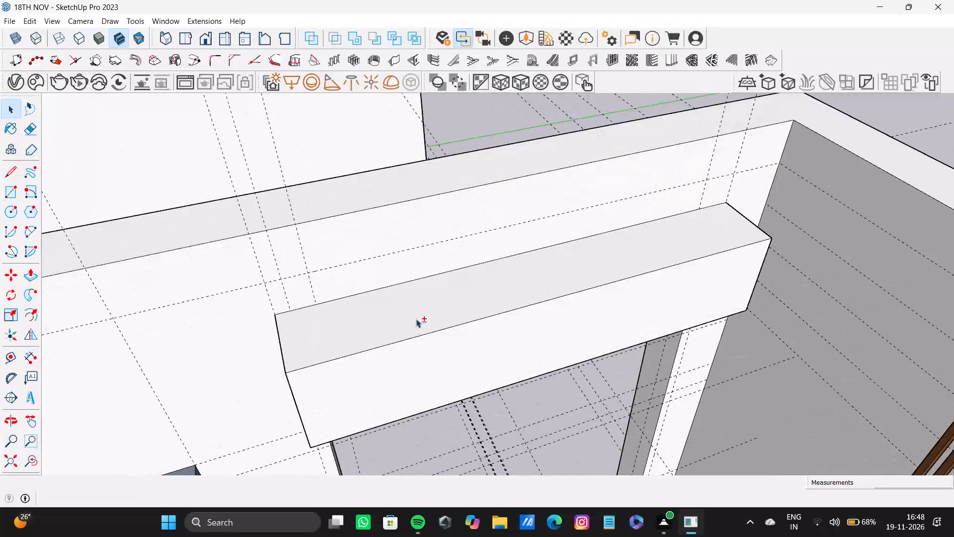
double_click(441, 370, "shift")
double_click(443, 300, "shift")
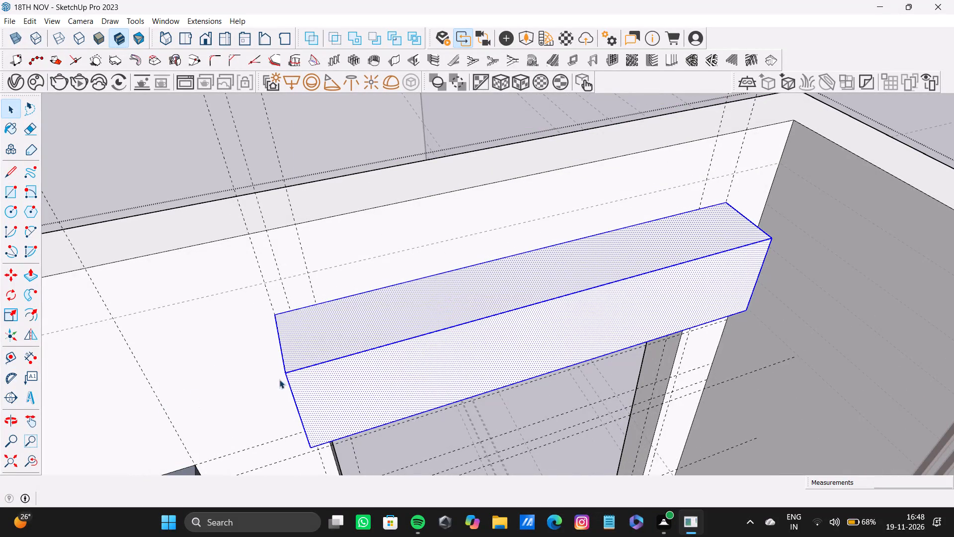
middle_click_drag(358, 363, 448, 334)
scroll(409, 367, "up", 4, "shift")
double_click(429, 361, "shift")
scroll(502, 384, "down", 11)
middle_click_drag(540, 372, 375, 358)
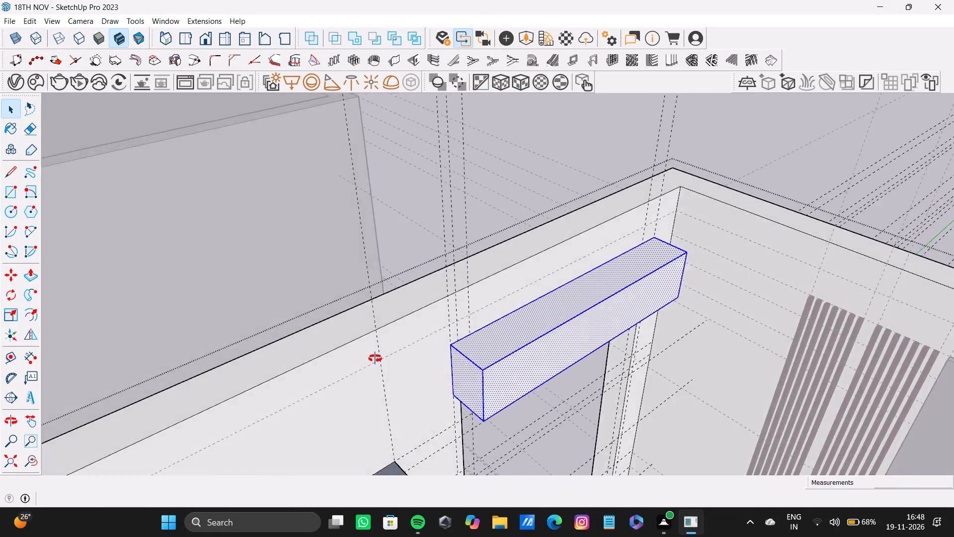
middle_click_drag(375, 358, 331, 349)
scroll(329, 346, "down", 5)
middle_click_drag(542, 318, 416, 318, "shift")
scroll(439, 320, "up", 8)
middle_click_drag(515, 324, 490, 339)
scroll(484, 339, "up", 2, "shift")
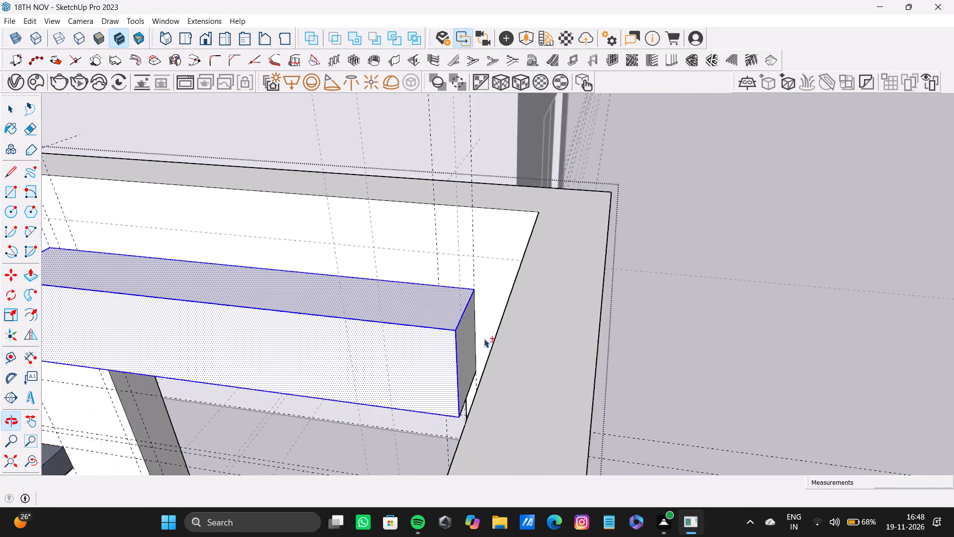
scroll(484, 339, "up", 4, "shift")
double_click(458, 339, "shift")
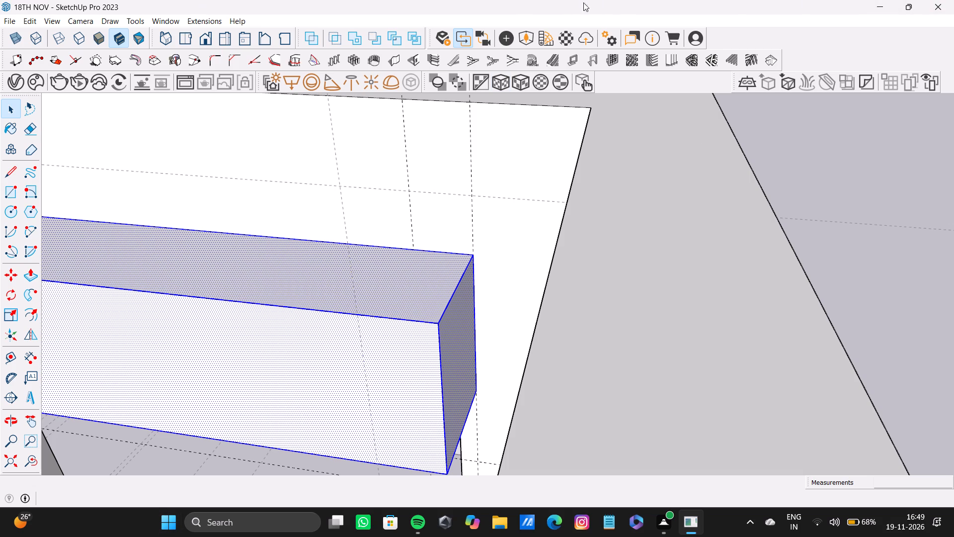
Examine the selected long box and the surrounding wall corner from several angles.
scroll(333, 441, "down", 4)
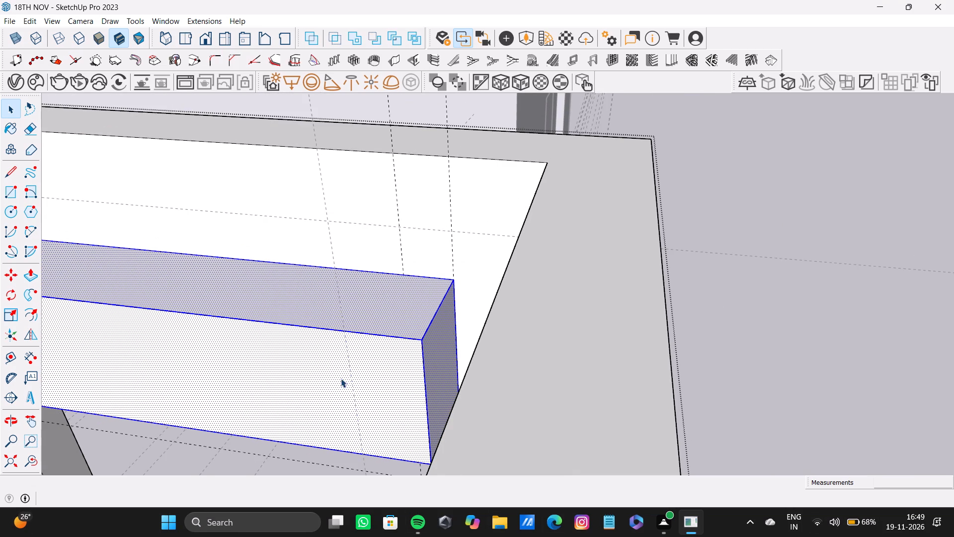
scroll(341, 378, "down", 3)
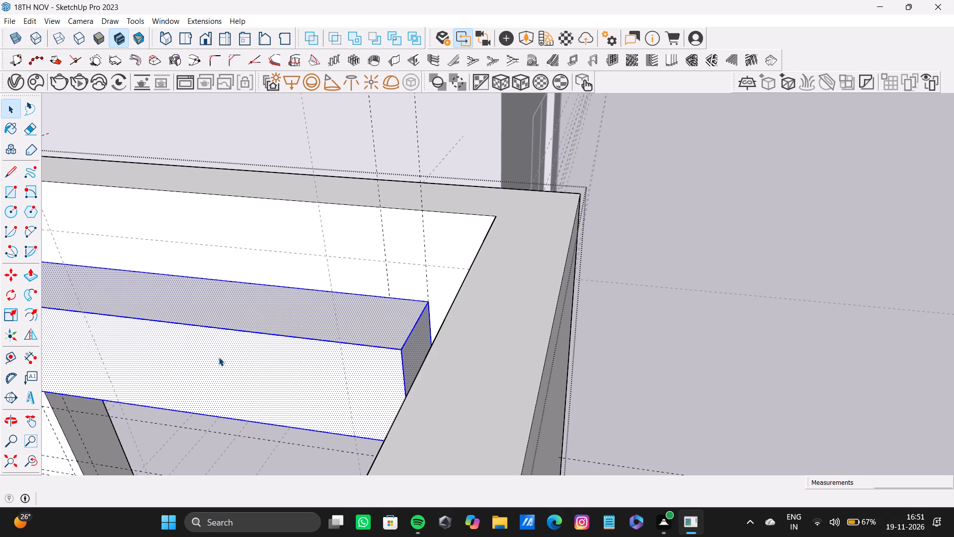
scroll(274, 306, "down", 13)
scroll(275, 301, "down", 11)
middle_click_drag(278, 300, 364, 320, "ctrl")
scroll(234, 361, "up", 9)
middle_click(218, 366, "ctrl")
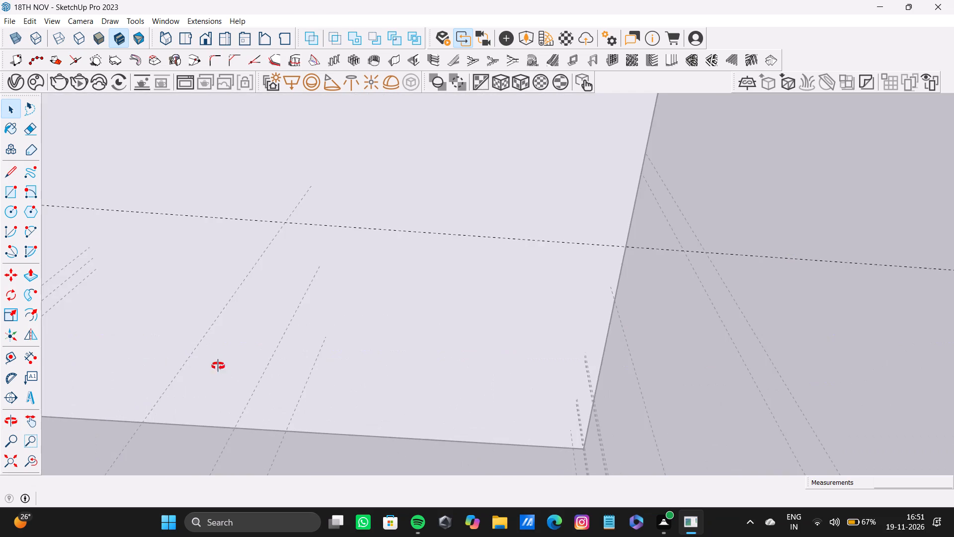
scroll(218, 366, "down", 10)
middle_click_drag(218, 366, 285, 355, "ctrl")
scroll(282, 363, "up", 4)
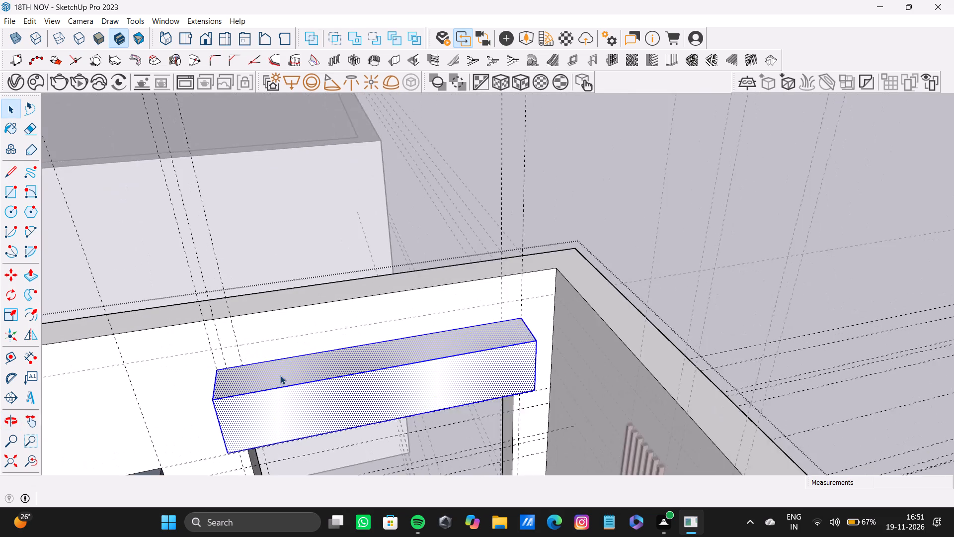
scroll(280, 375, "up", 3)
middle_click_drag(280, 379, 314, 340, "ctrl")
scroll(314, 340, "down", 4, "shift")
middle_click(314, 340, "shift")
scroll(314, 340, "down", 7)
middle_click_drag(314, 340, 313, 364, "shift")
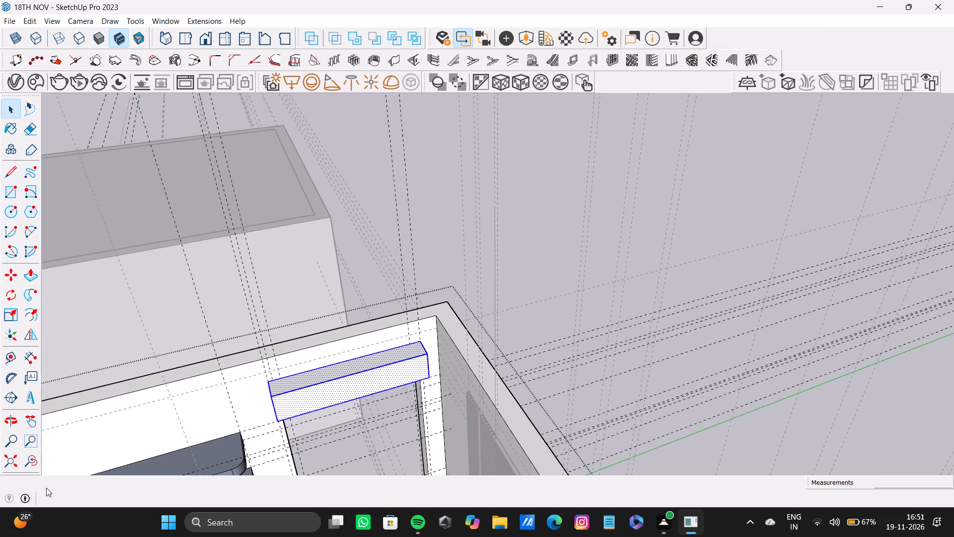
key("space")
key("space")
key("space")
Sample Wood Veneer 01 from the slatted wall panel and paint the selected faces of the long box with it.
scroll(235, 422, "up", 8)
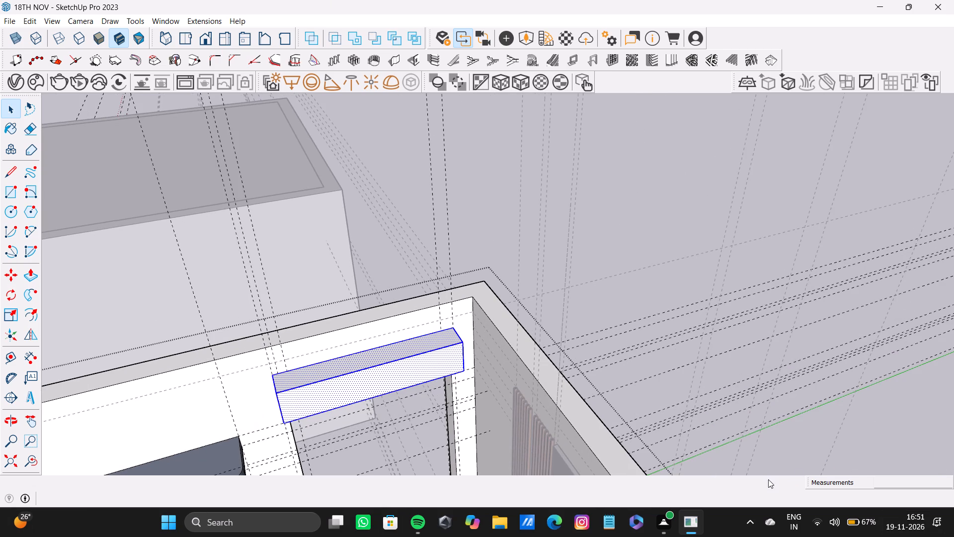
scroll(296, 465, "up", 2)
scroll(279, 428, "up", 3)
middle_click_drag(273, 419, 347, 385)
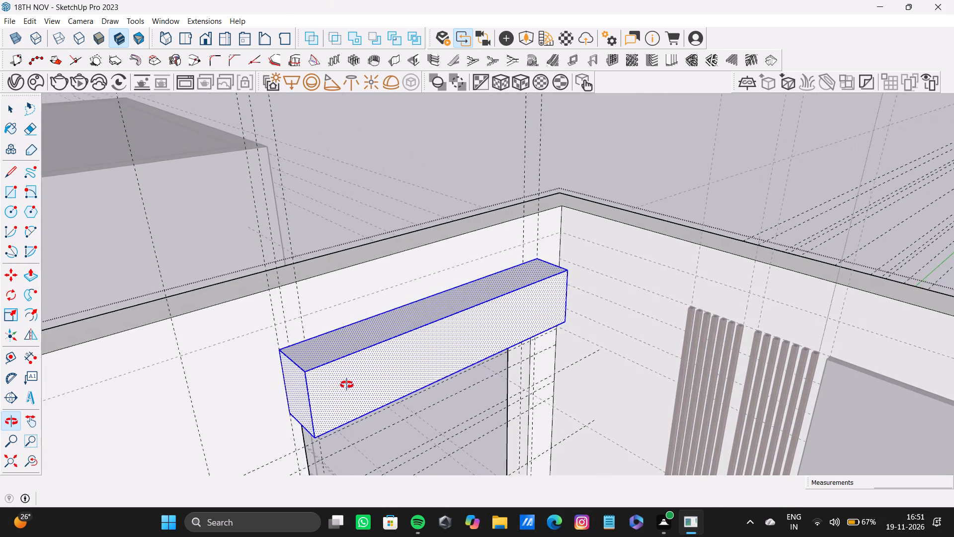
middle_click_drag(347, 385, 324, 378)
scroll(305, 319, "down", 7)
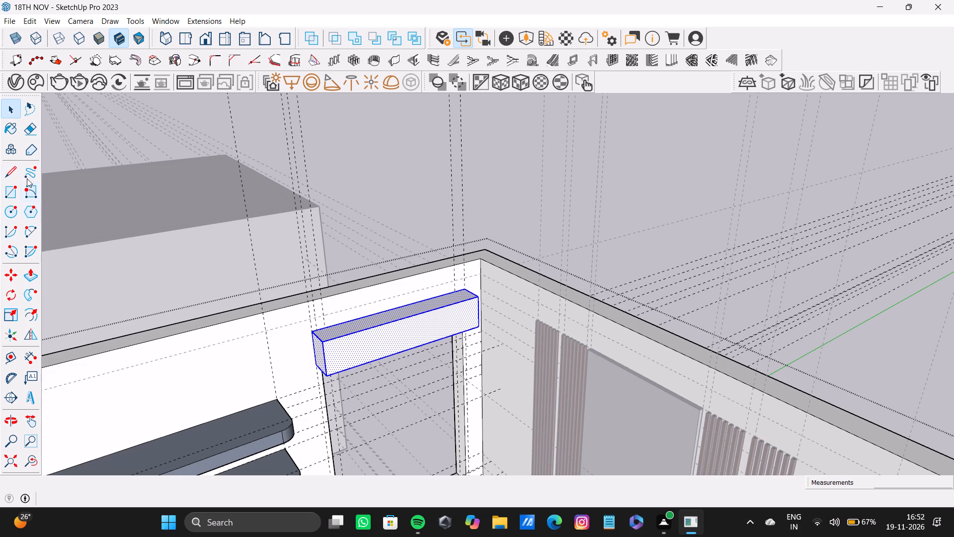
left_click(13, 134)
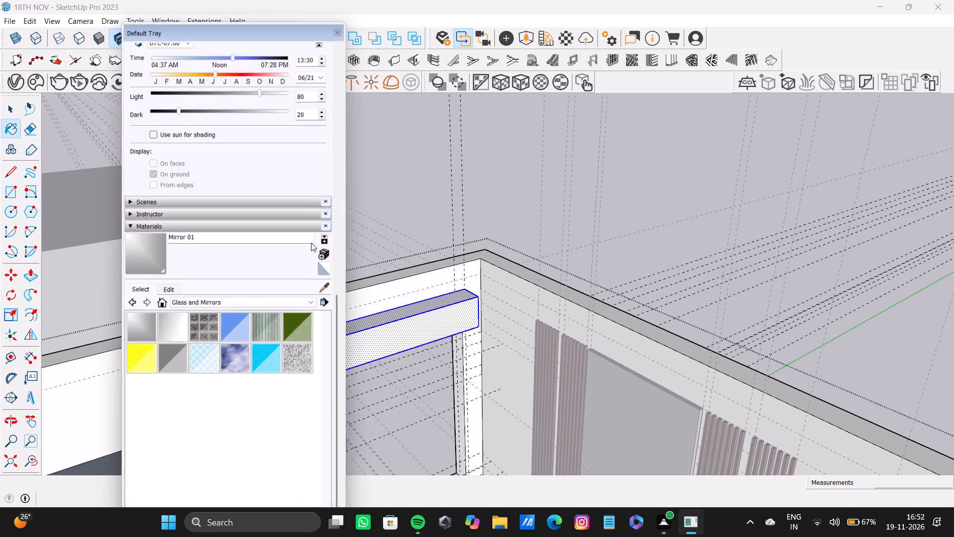
left_click(322, 288)
left_click(582, 356)
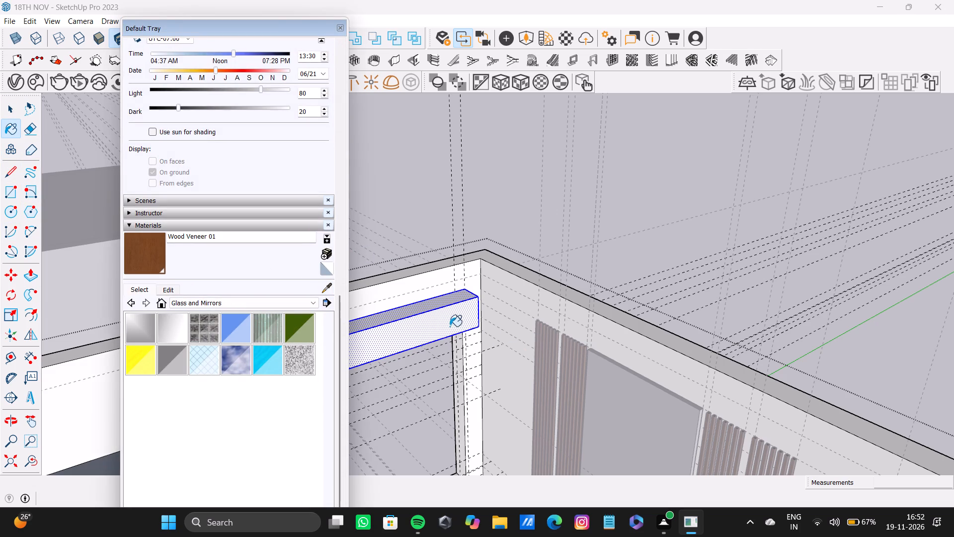
left_click(450, 326)
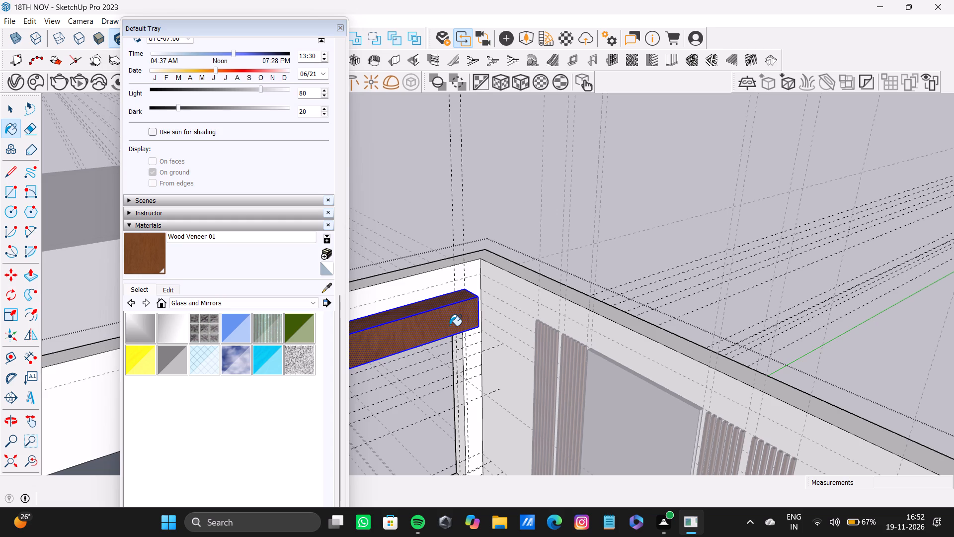
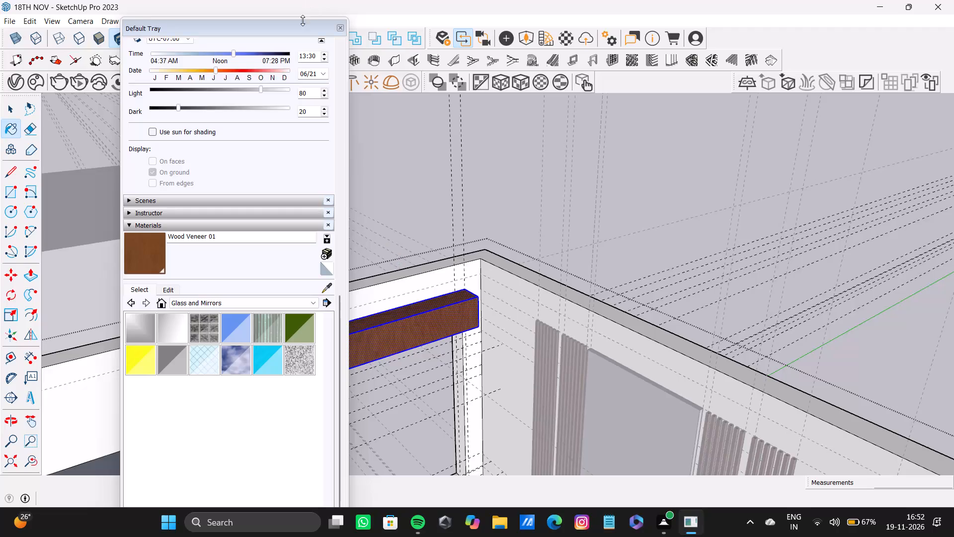
Close the materials tray, clear the selection of the wood-veneer box above the window and exit the room group.
left_click(336, 27)
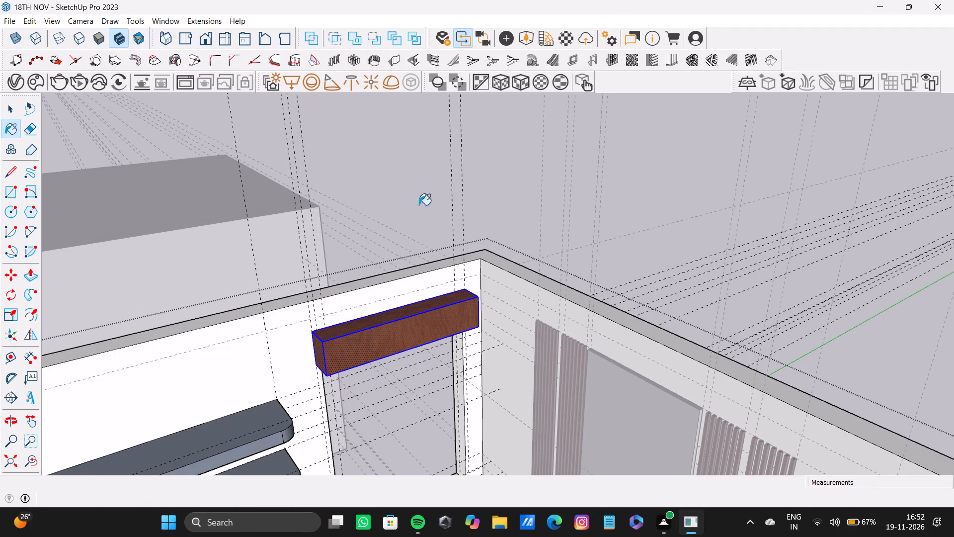
scroll(404, 335, "down", 19)
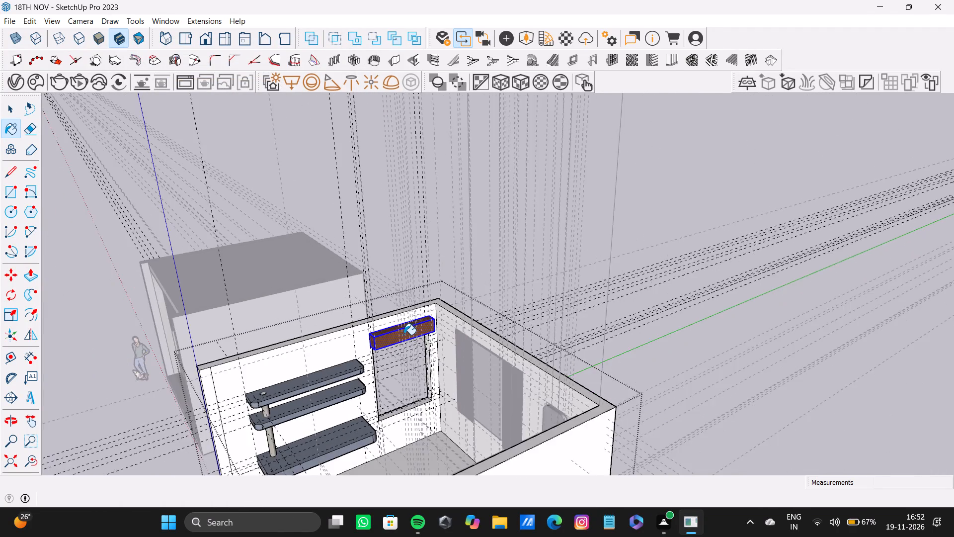
scroll(404, 335, "down", 4)
middle_click_drag(404, 335, 452, 342)
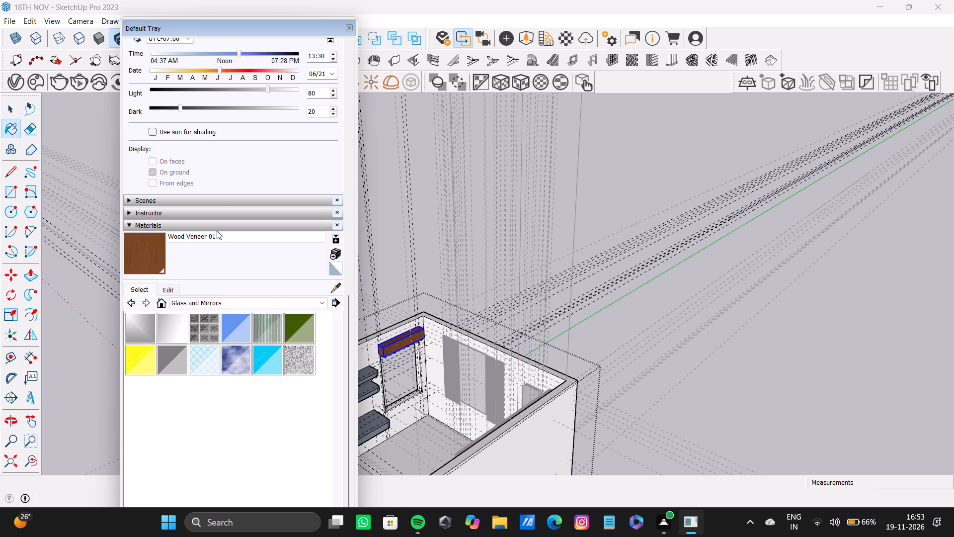
left_click(351, 28)
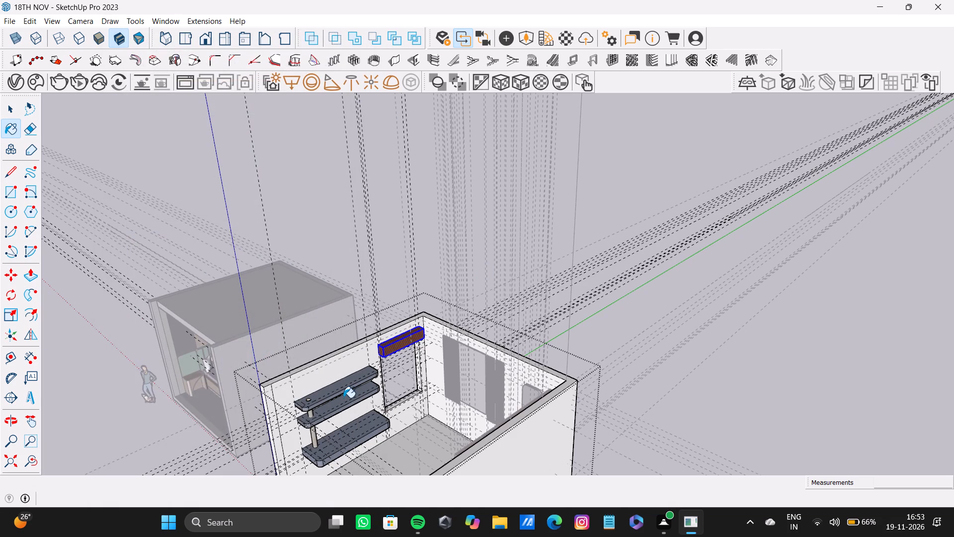
key("space")
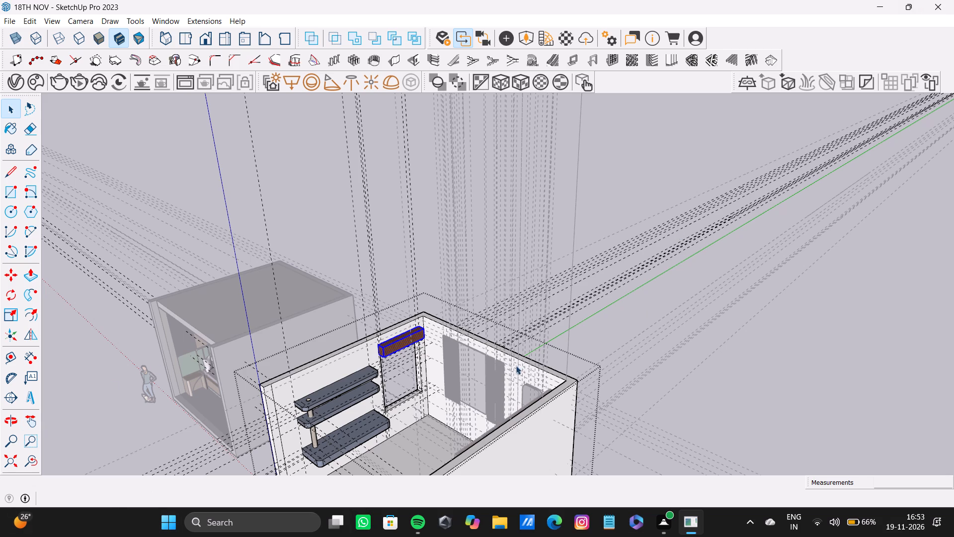
left_click(752, 326)
left_click(665, 311)
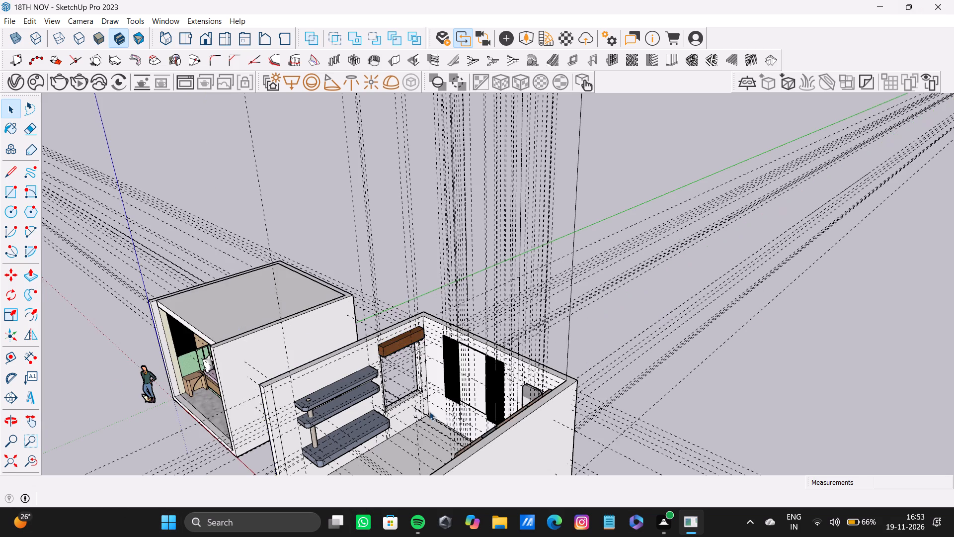
Open the room group and paint its floor face with Carrera Marble from the Stone materials.
scroll(413, 419, "down", 4)
middle_click_drag(413, 416, 515, 399)
scroll(473, 422, "up", 9)
middle_click(468, 417)
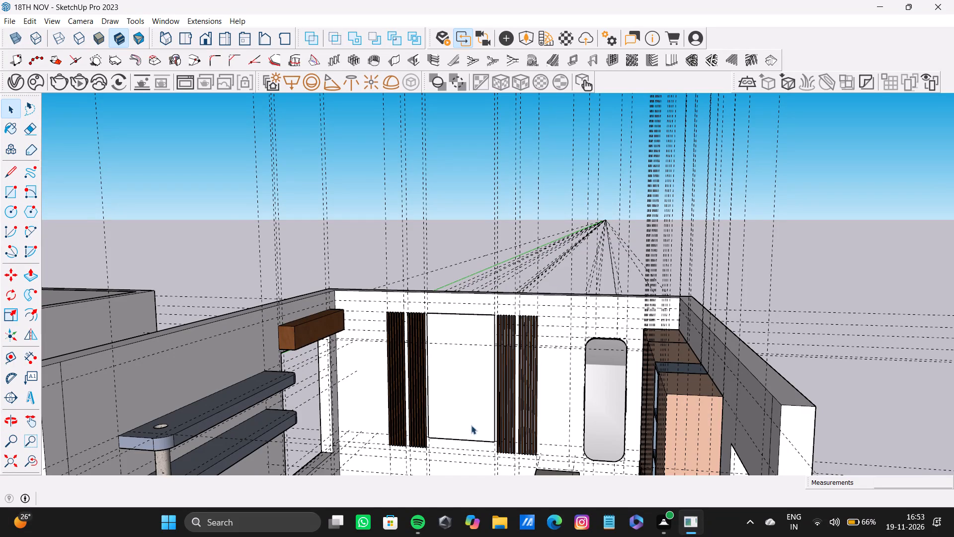
scroll(471, 420, "up", 18)
scroll(411, 367, "down", 11)
middle_click_drag(415, 363, 524, 342)
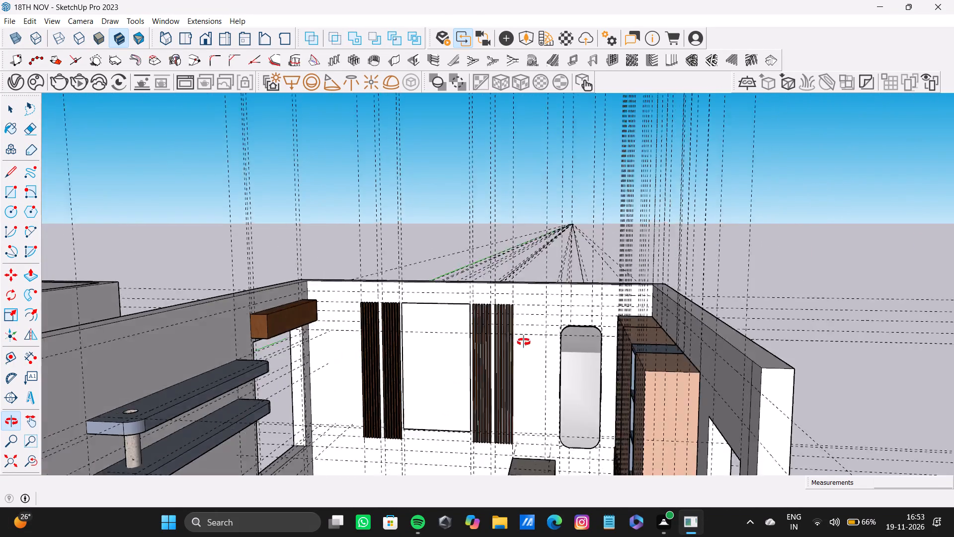
middle_click_drag(524, 342, 386, 536)
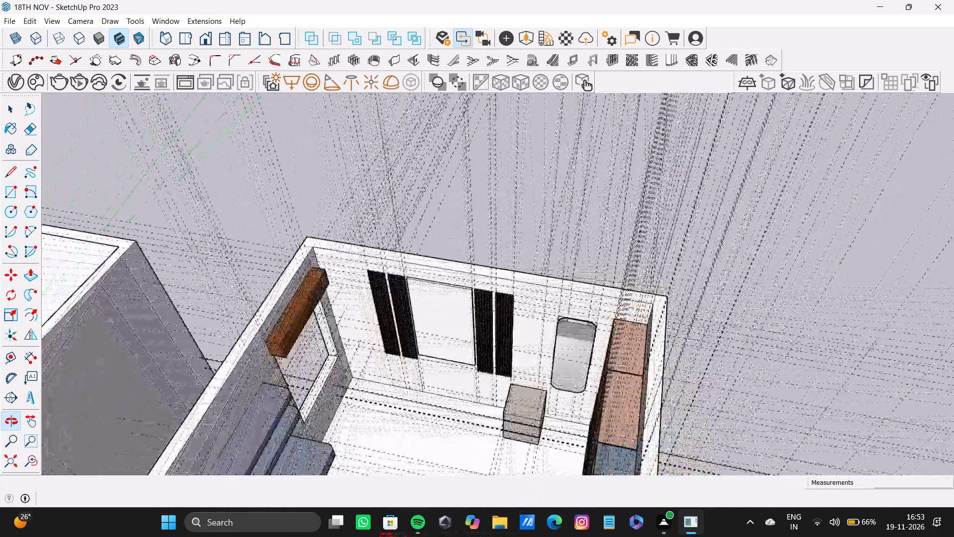
middle_click_drag(386, 536, 386, 535)
double_click(403, 429)
triple_click(404, 429)
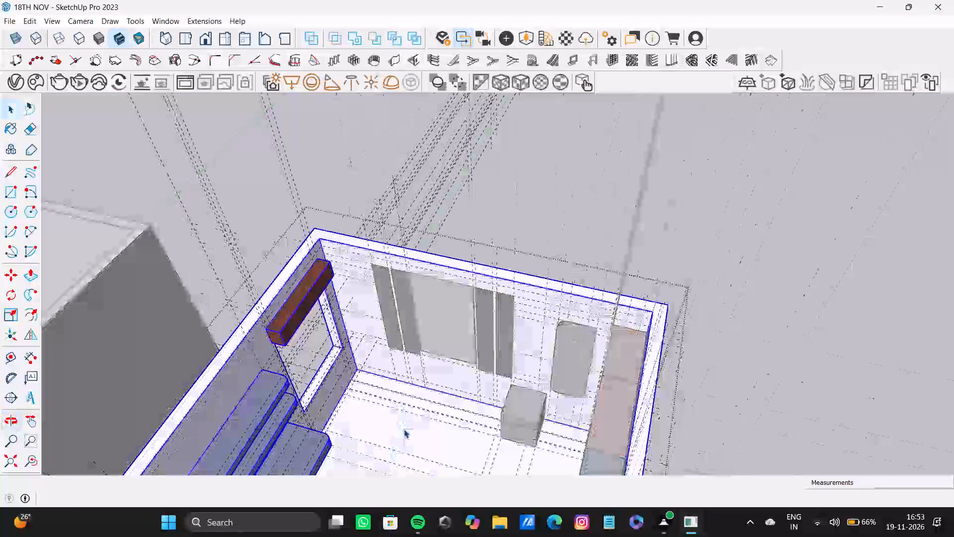
left_click(404, 429)
triple_click(404, 429)
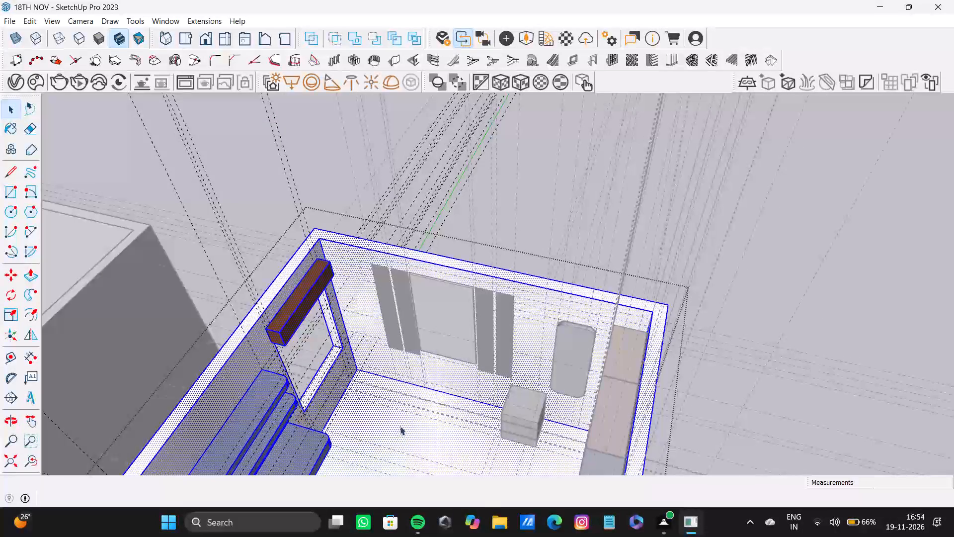
double_click(399, 426)
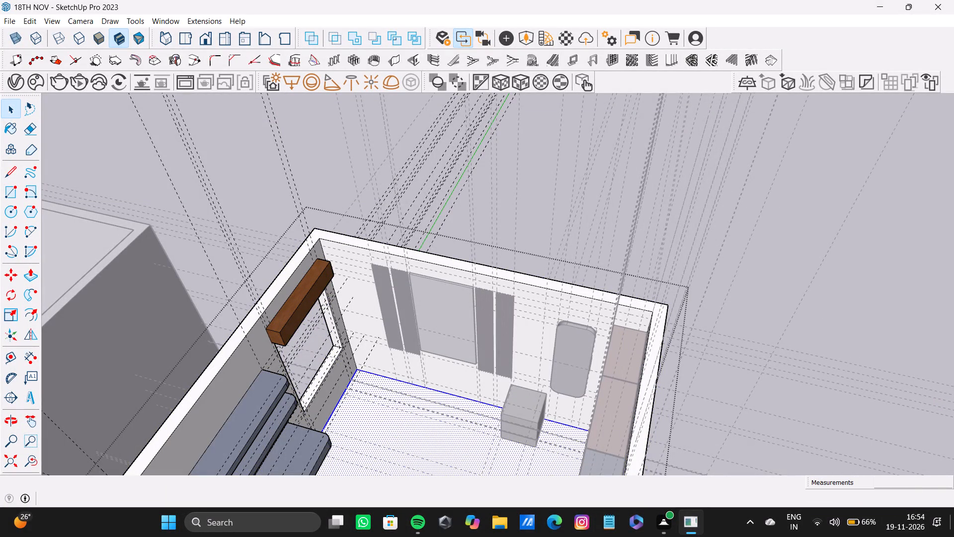
scroll(953, 536, "down", 2)
left_click(3, 126)
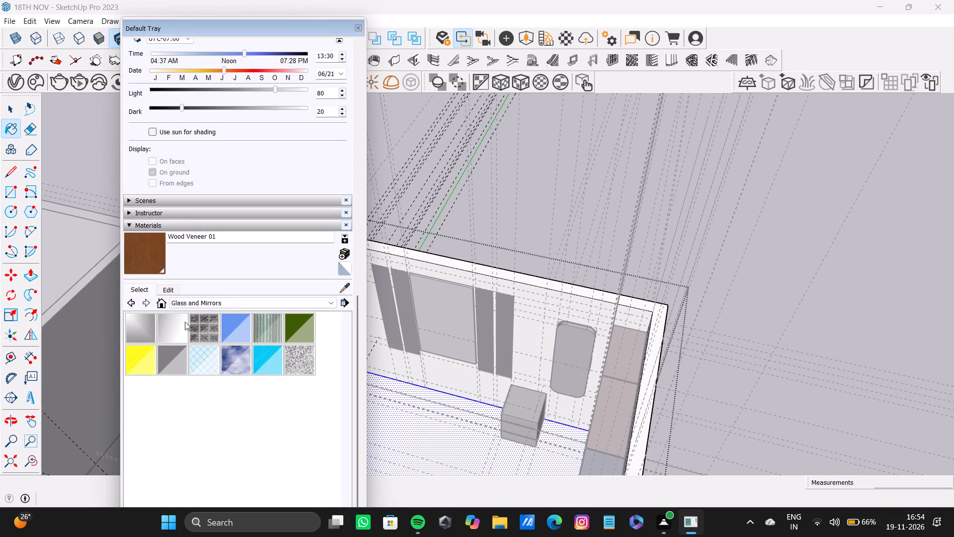
left_click(191, 303)
scroll(252, 394, "down", 2)
left_click(210, 353)
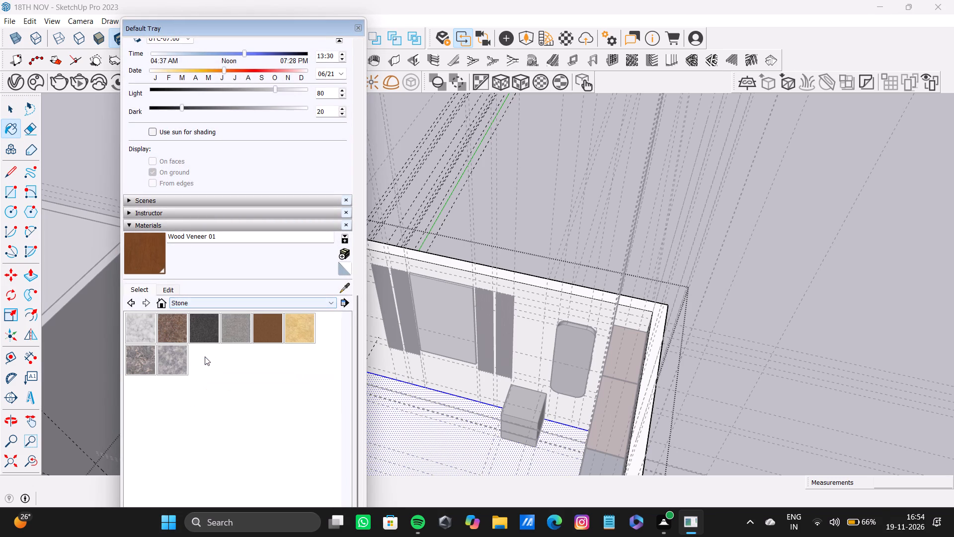
left_click(138, 335)
left_click(396, 416)
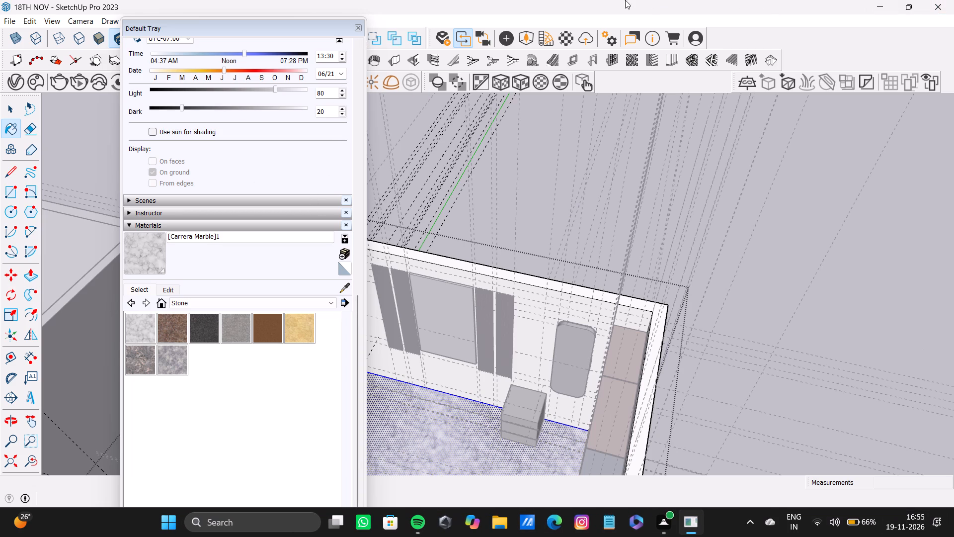
left_click(360, 30)
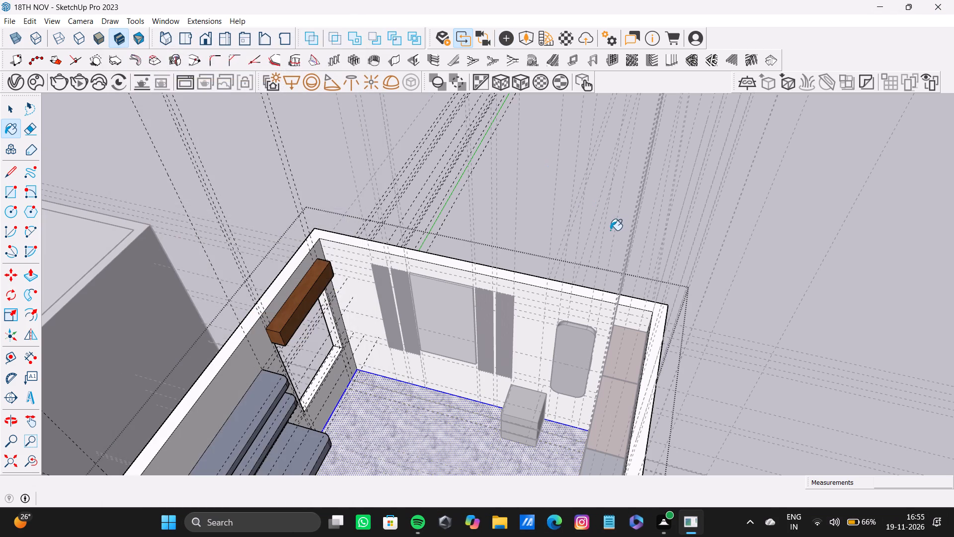
Clear the floor selection and exit the room group.
key("space")
key("space")
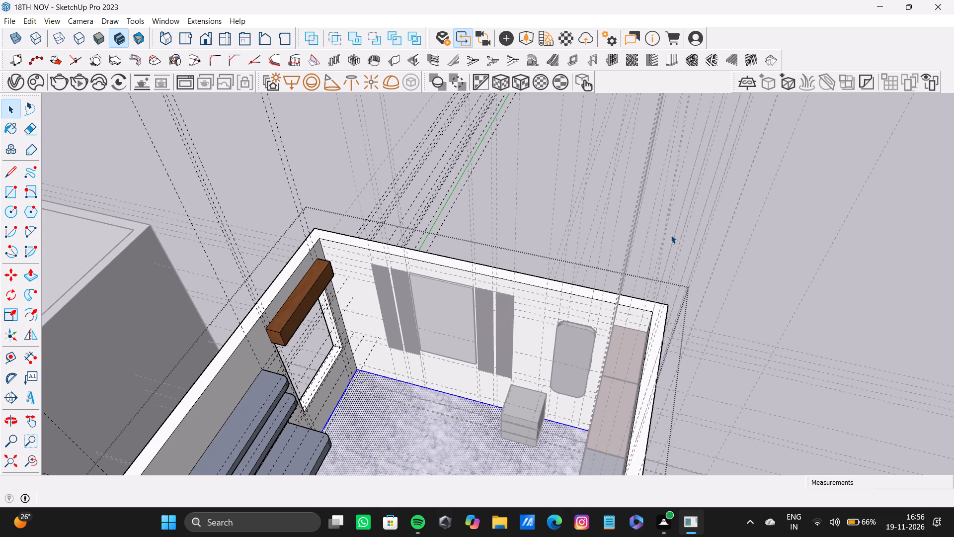
left_click(835, 257)
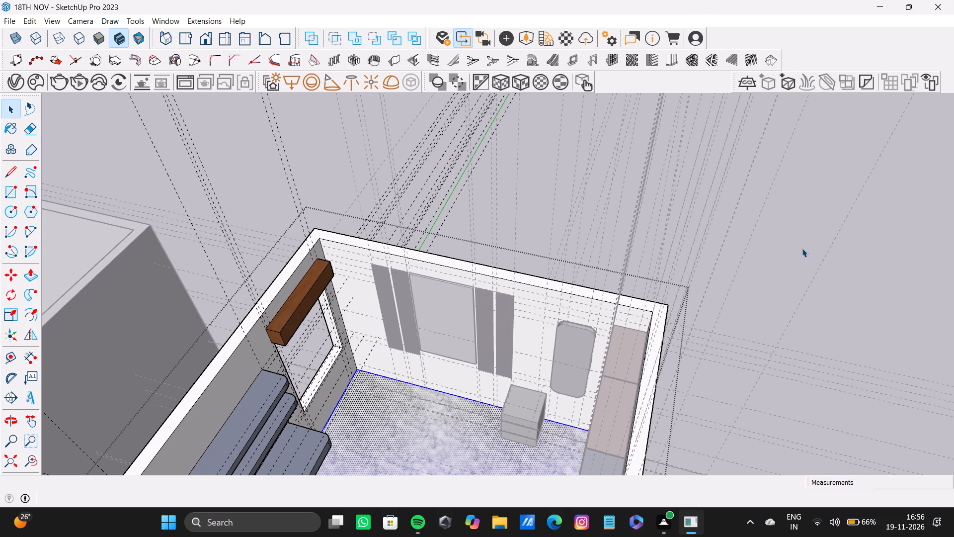
left_click(801, 248)
left_click(801, 248)
triple_click(801, 247)
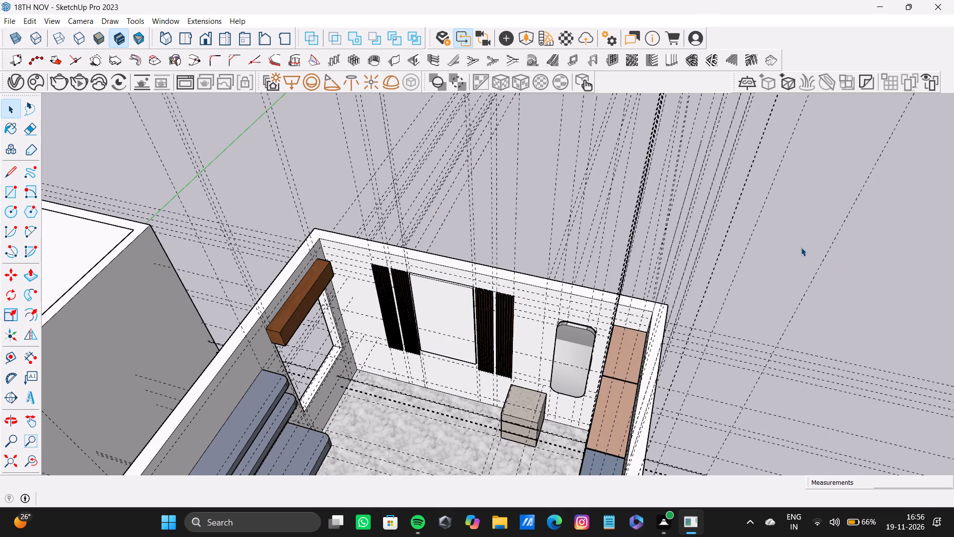
left_click(800, 247)
key("space")
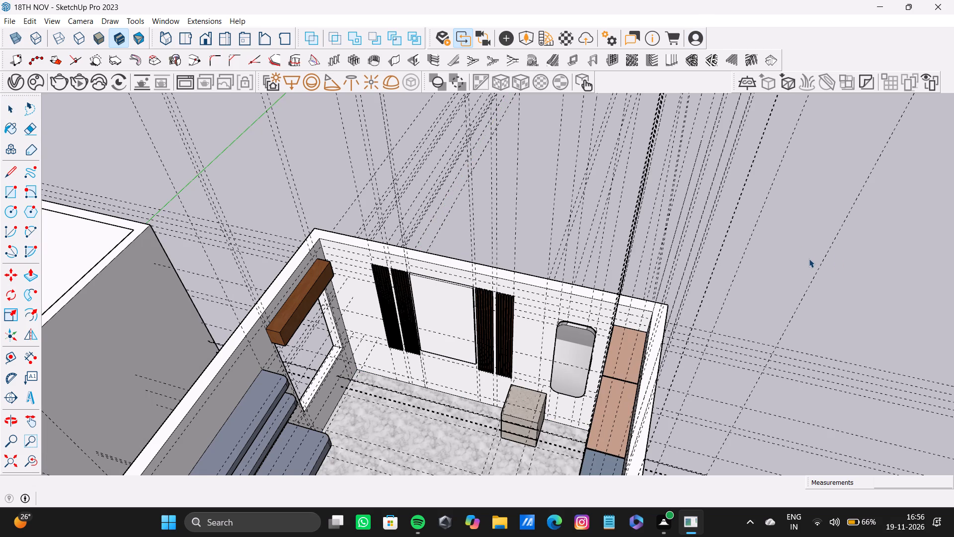
left_click(804, 263)
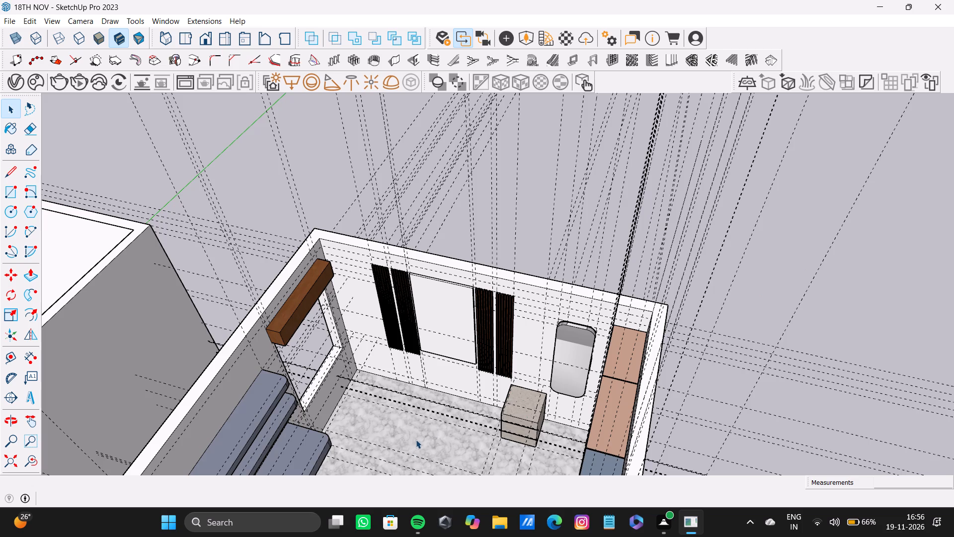
Open the room group and paint the interior wall face behind the wooden slats with Color C01 from the Colors collection.
scroll(428, 366, "up", 9)
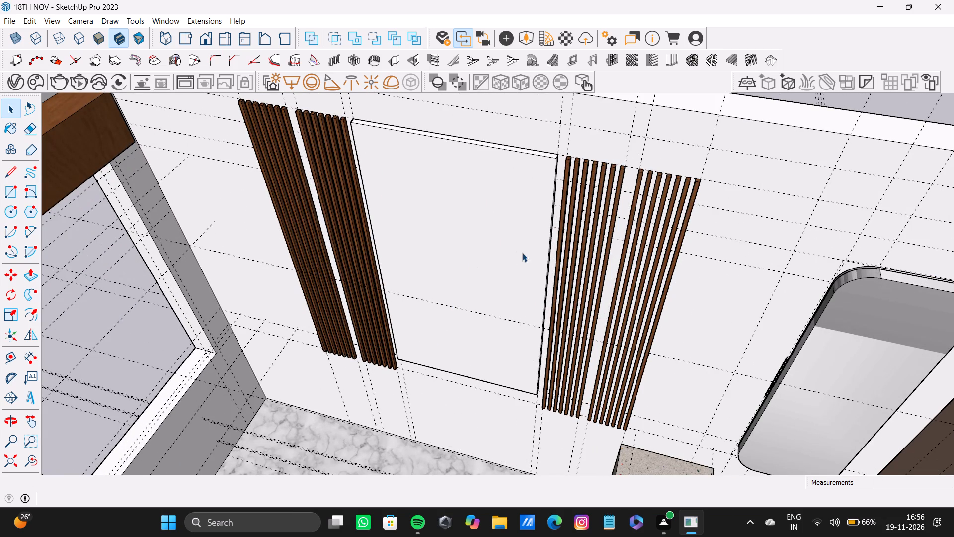
scroll(406, 222, "up", 3)
scroll(525, 211, "up", 4)
middle_click_drag(532, 211, 537, 306)
scroll(539, 220, "down", 1)
scroll(537, 306, "down", 20)
scroll(537, 306, "down", 5)
middle_click_drag(537, 306, 499, 308)
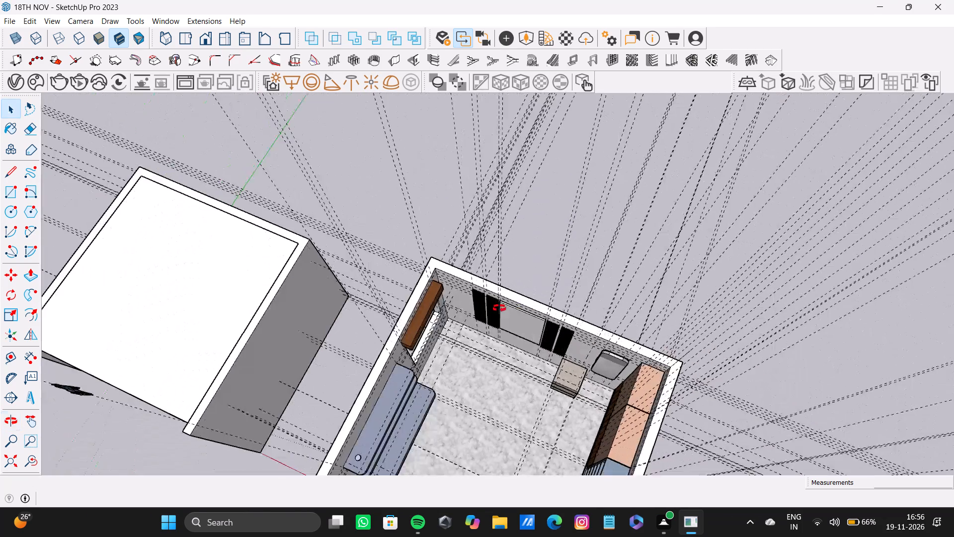
middle_click_drag(499, 308, 485, 307)
scroll(492, 316, "up", 12)
scroll(492, 316, "down", 5)
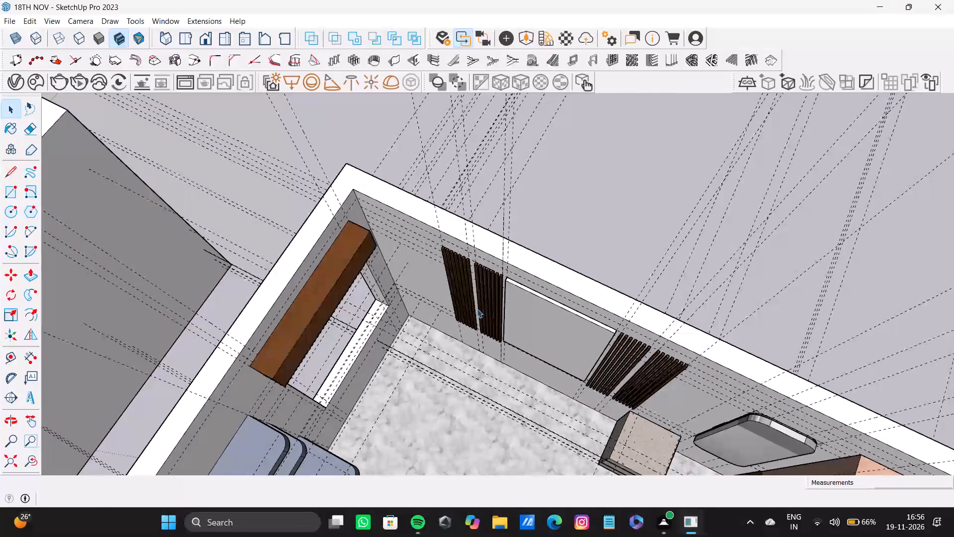
double_click(434, 289)
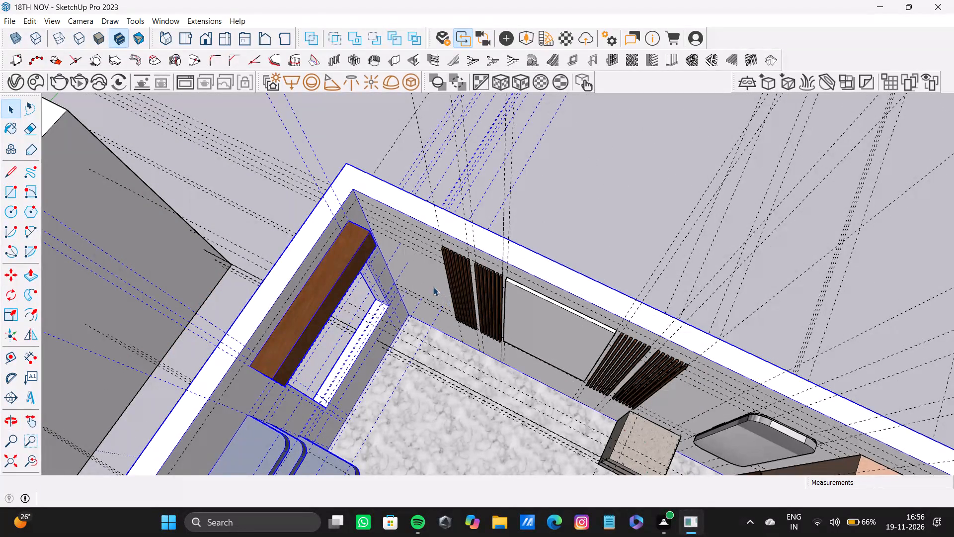
double_click(433, 287)
left_click(431, 287)
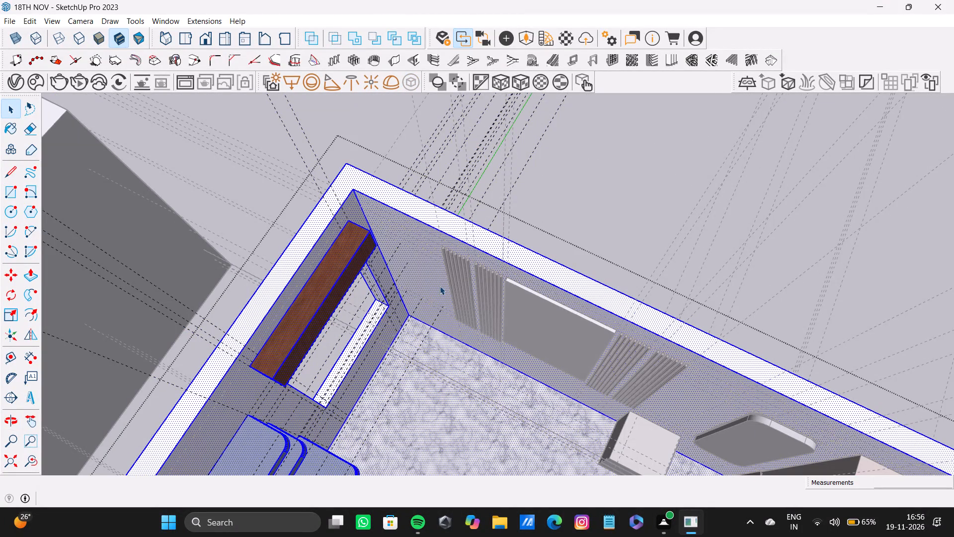
left_click(440, 286)
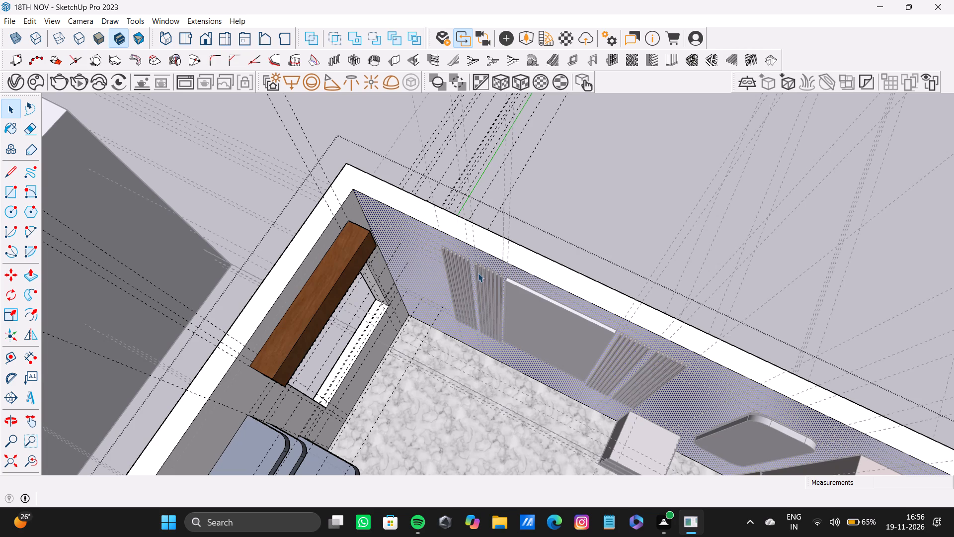
left_click(7, 128)
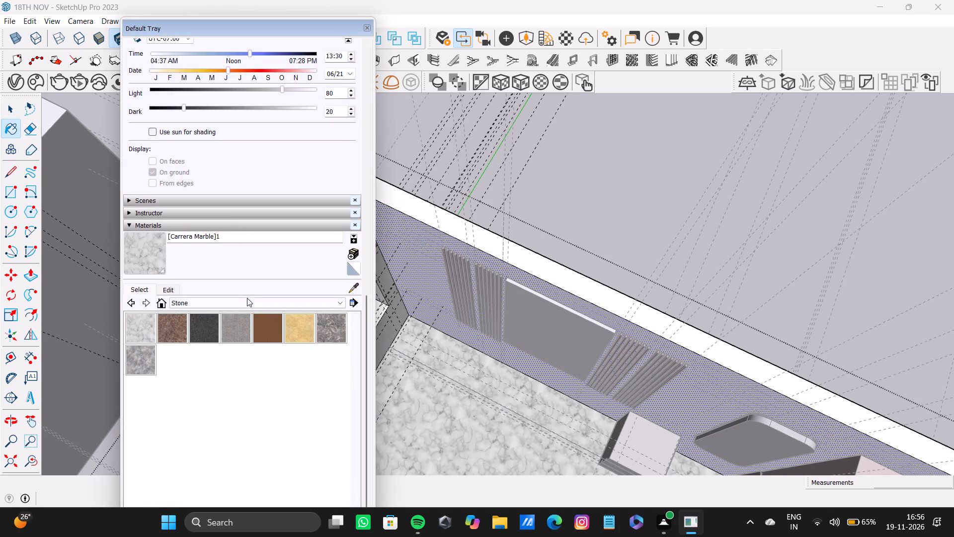
left_click(247, 299)
scroll(260, 347, "up", 2)
left_click(249, 344)
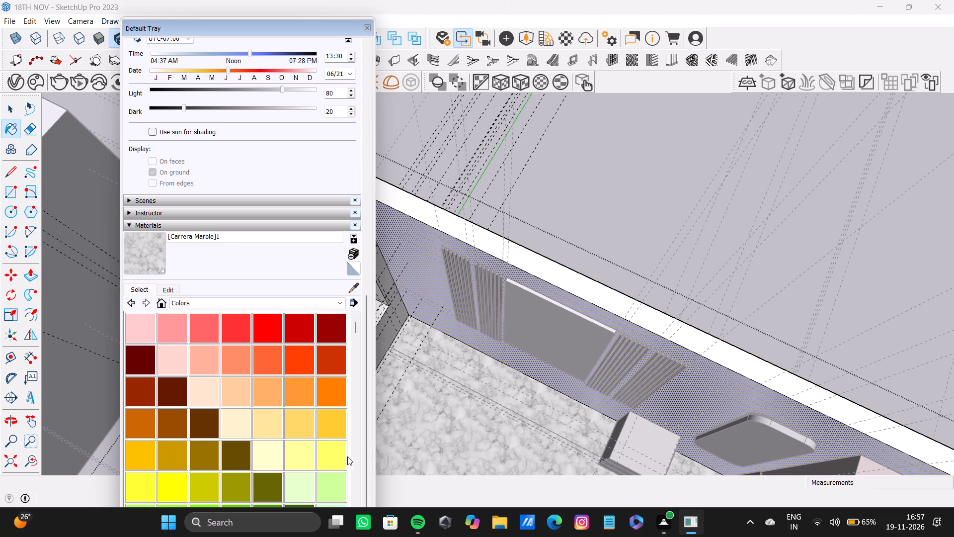
scroll(333, 410, "down", 13)
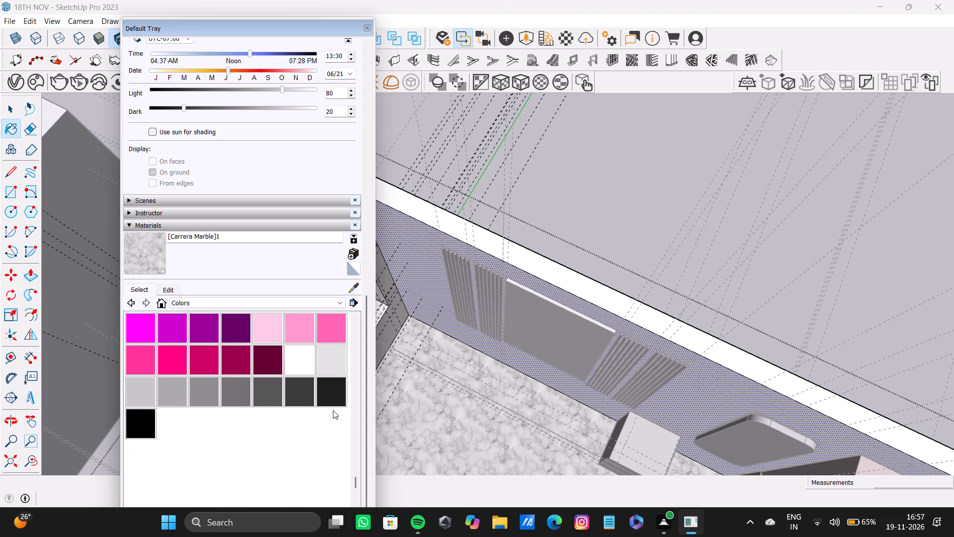
scroll(333, 410, "up", 11)
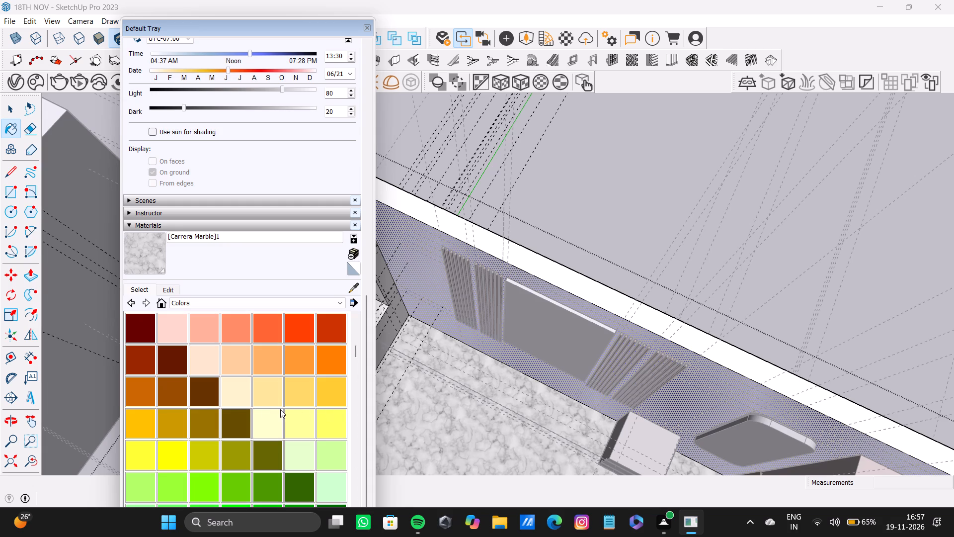
left_click(215, 363)
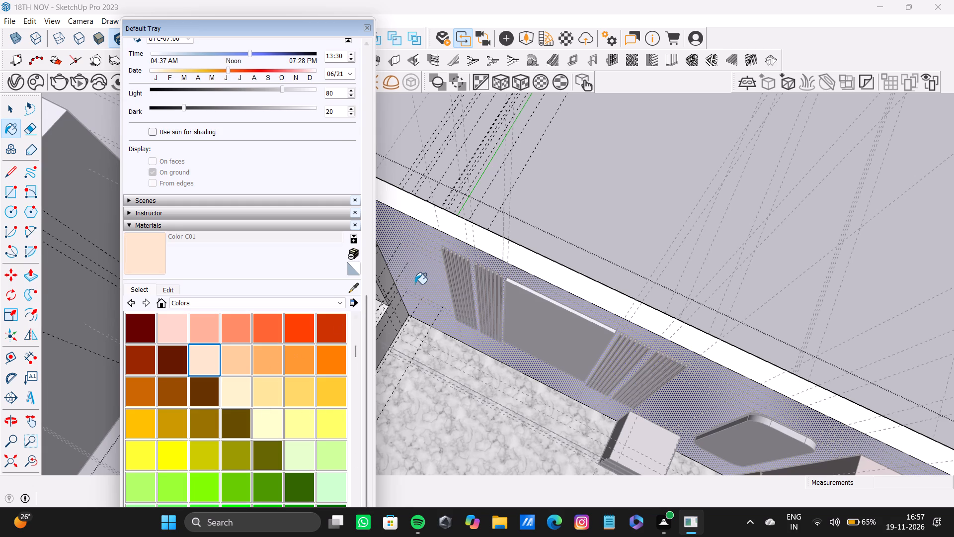
left_click(415, 283)
left_click(423, 280)
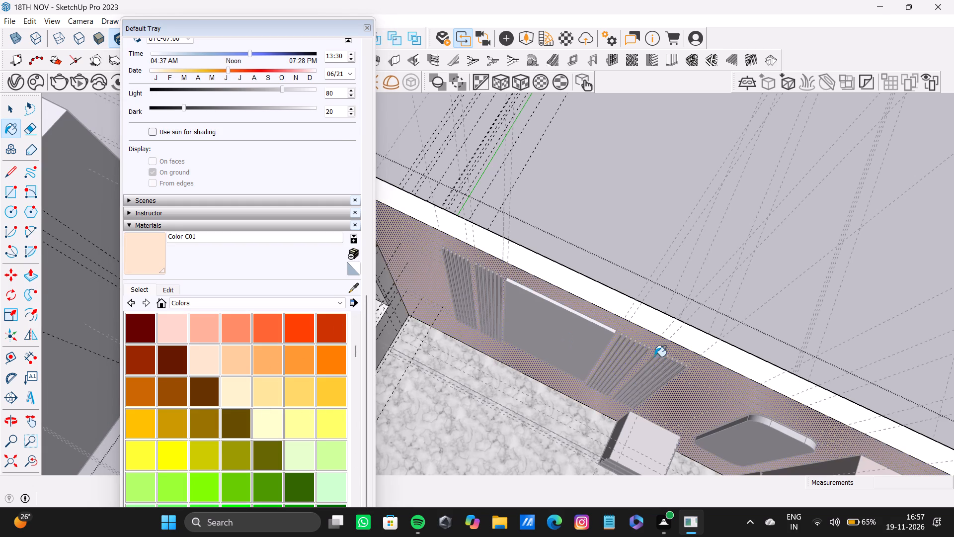
key("space")
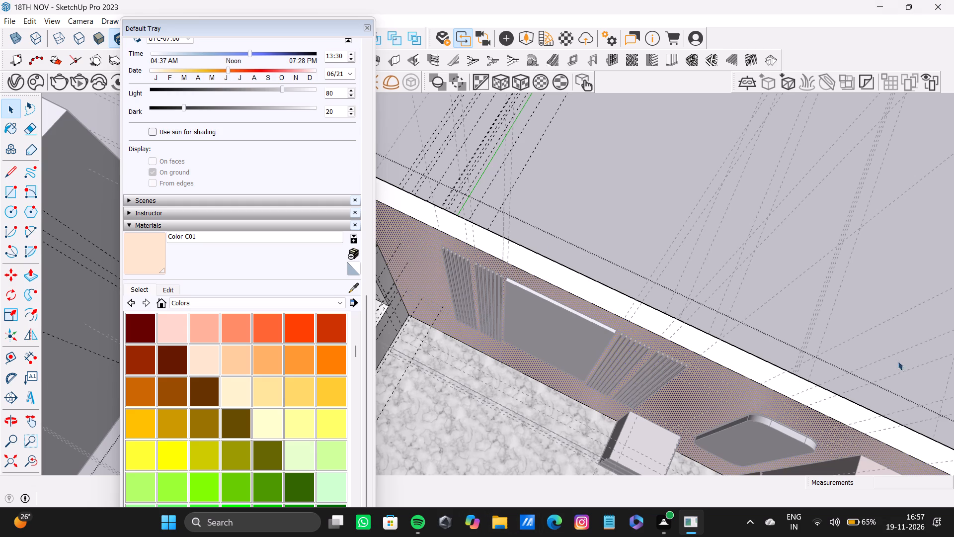
Apply Color C01 again to the slatted wall and paint the adjoining window wall's interior face with it.
left_click(214, 361)
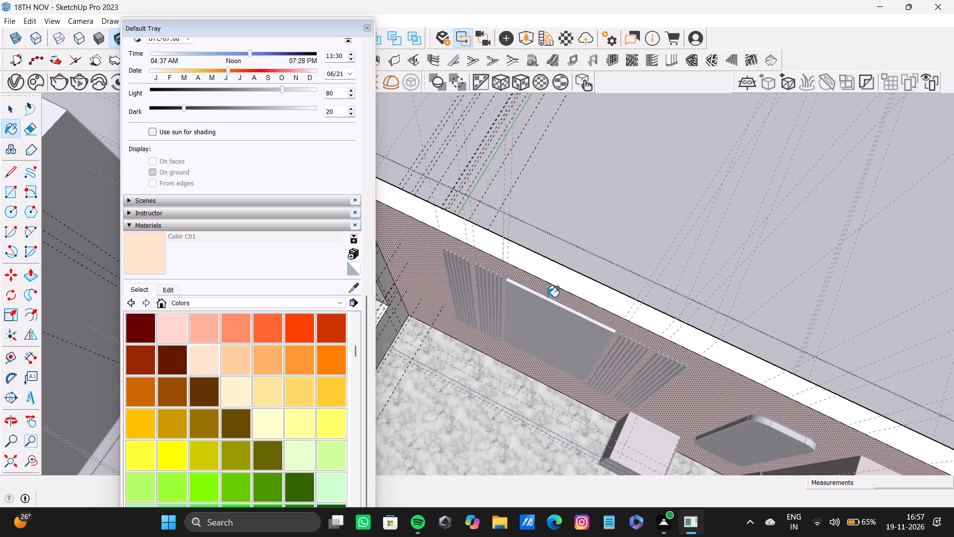
left_click(425, 260)
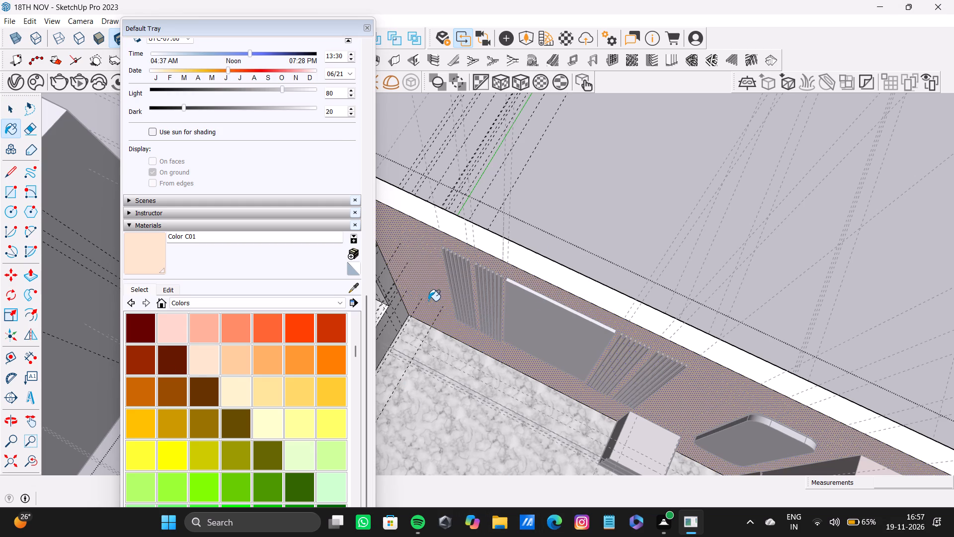
left_click(428, 300)
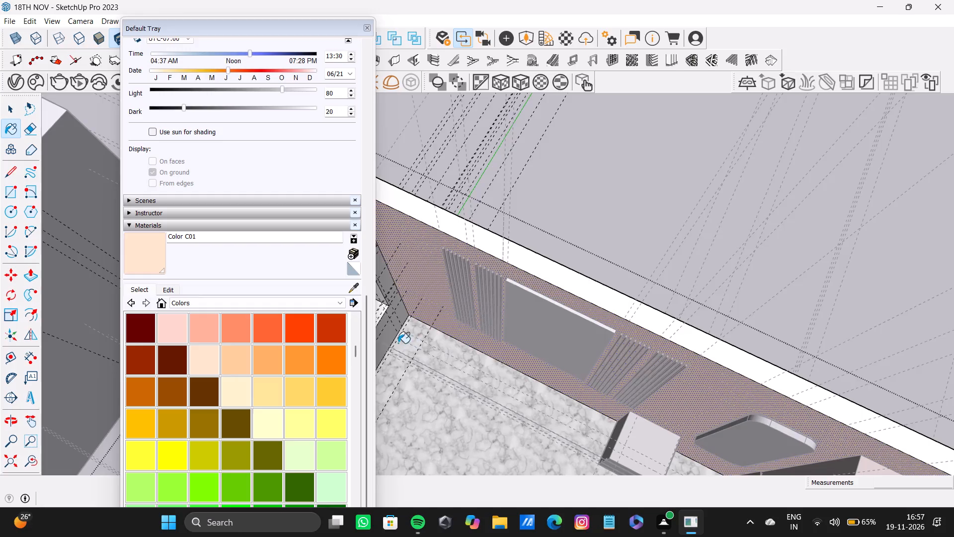
left_click(387, 334)
Paint the interior wall face behind the tall wardrobes with Color C01.
scroll(419, 357, "down", 5)
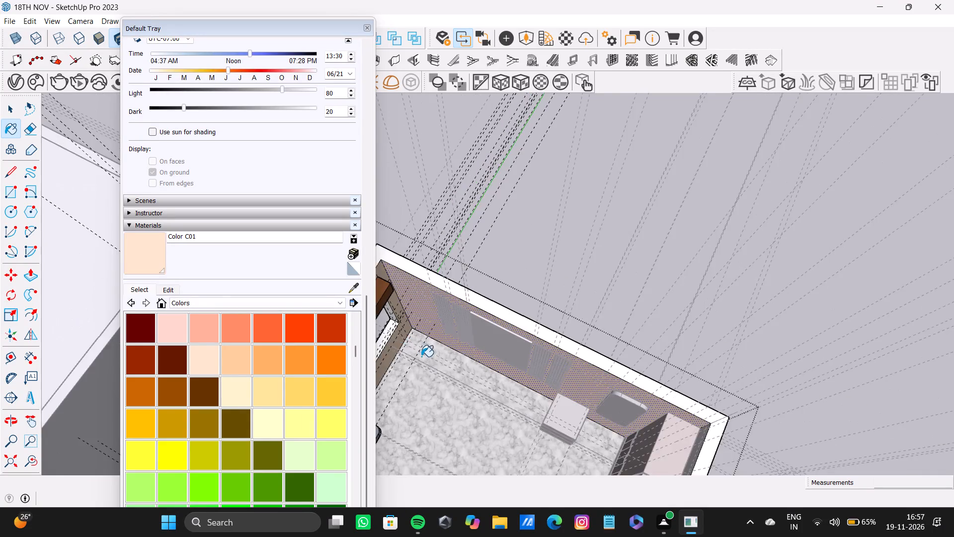
scroll(421, 357, "down", 6)
middle_click_drag(438, 388, 642, 274)
scroll(645, 354, "up", 4)
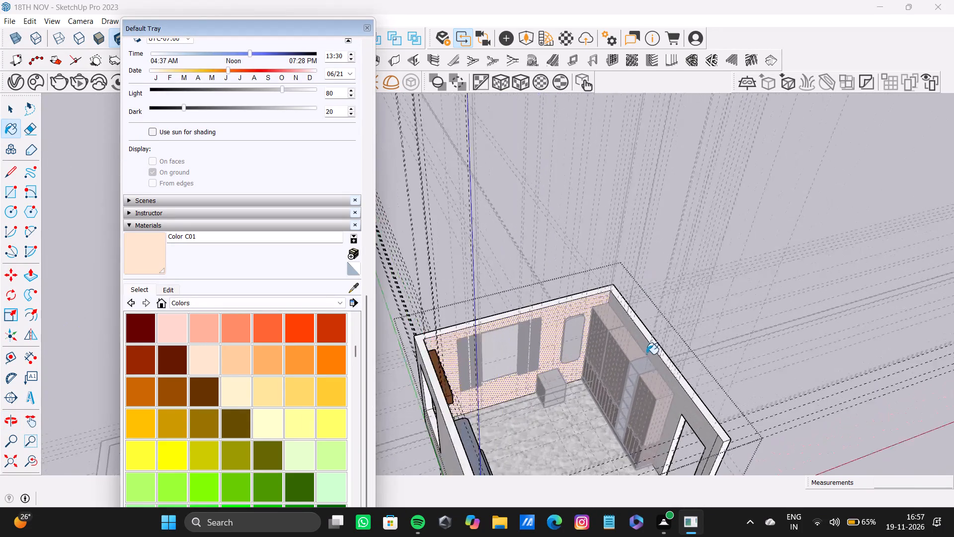
scroll(646, 354, "up", 10)
left_click(643, 343)
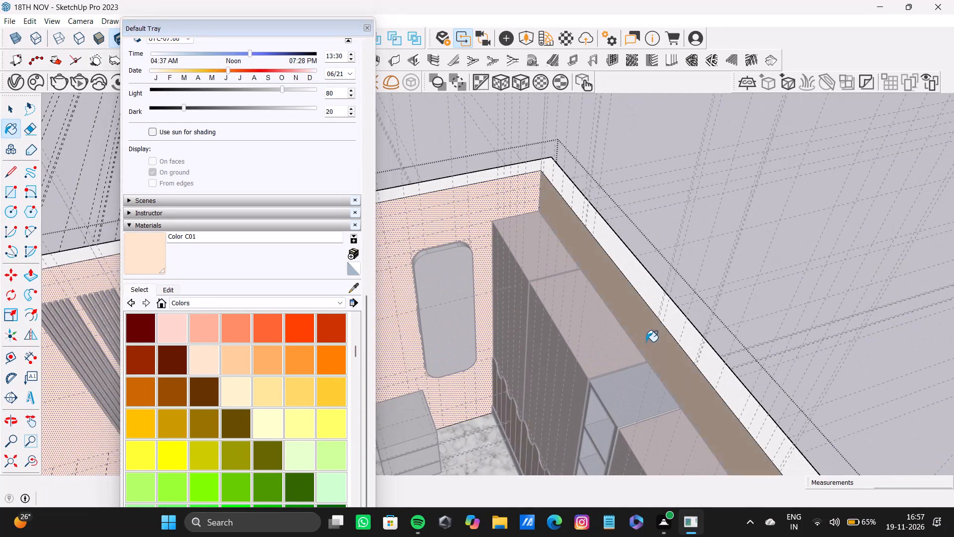
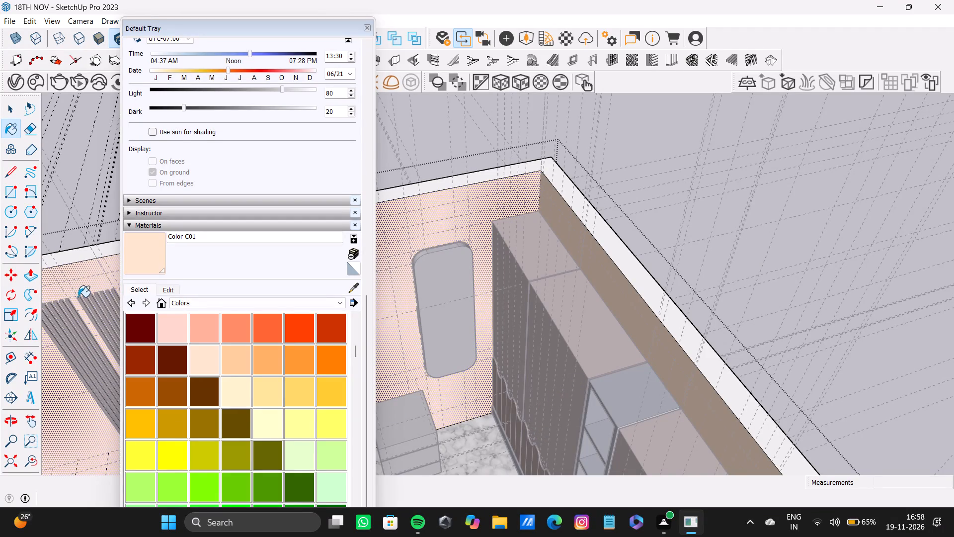
Repaint the selected interior walls, including the slatted wall and the wall behind the wardrobes, with Color D01 from the Colors collection.
left_click(207, 353)
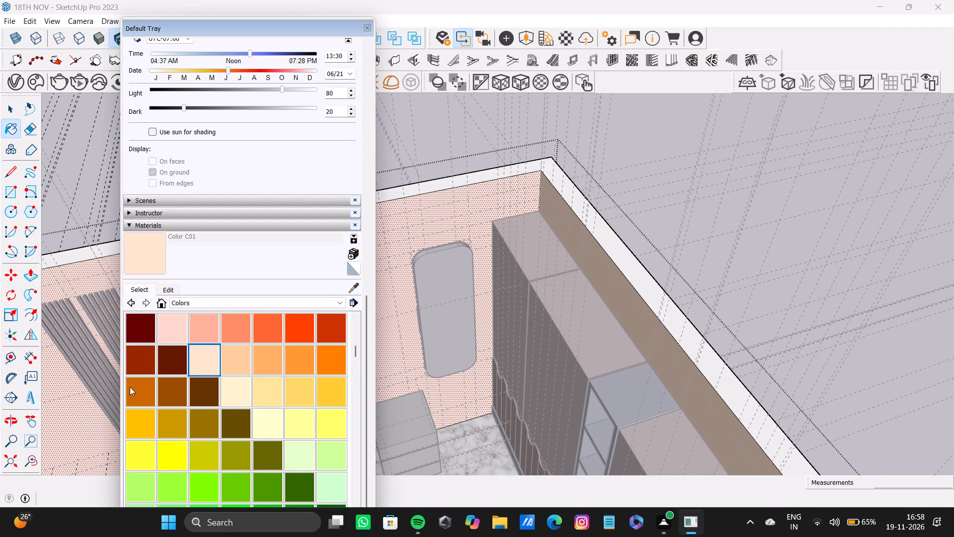
left_click(236, 396)
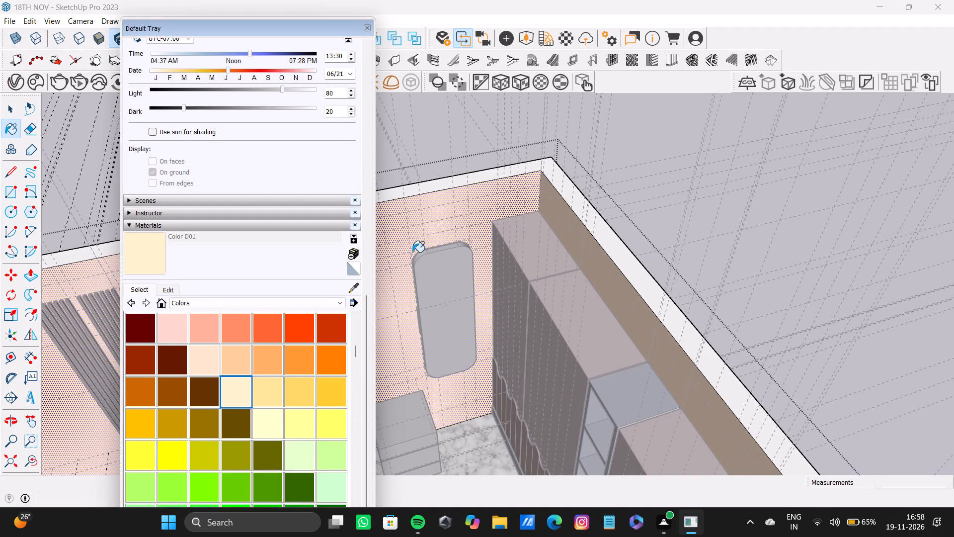
left_click(427, 222)
left_click(637, 317)
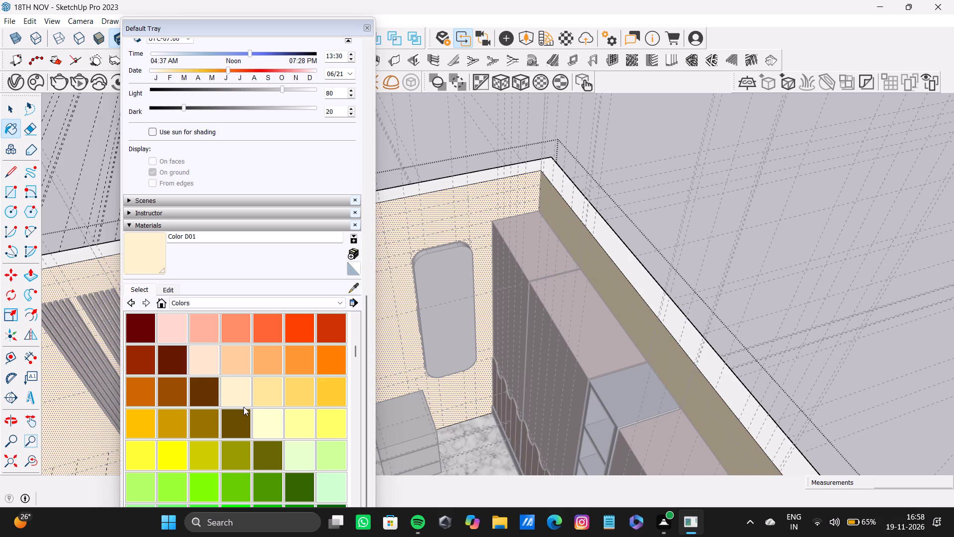
Make Color D01 editable in the V-Ray Asset Editor and lighten its diffuse colour by setting blue to 228.
scroll(239, 406, "up", 1)
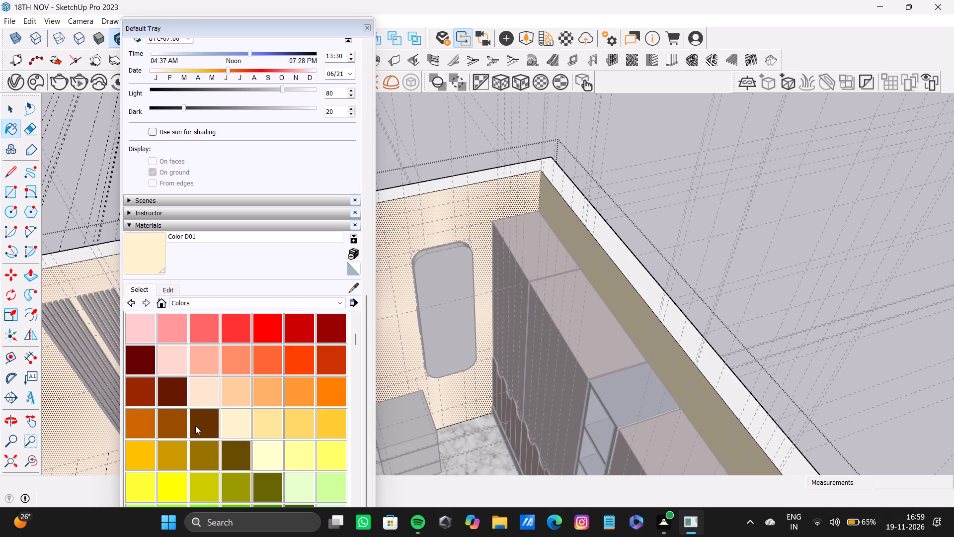
left_click(16, 89)
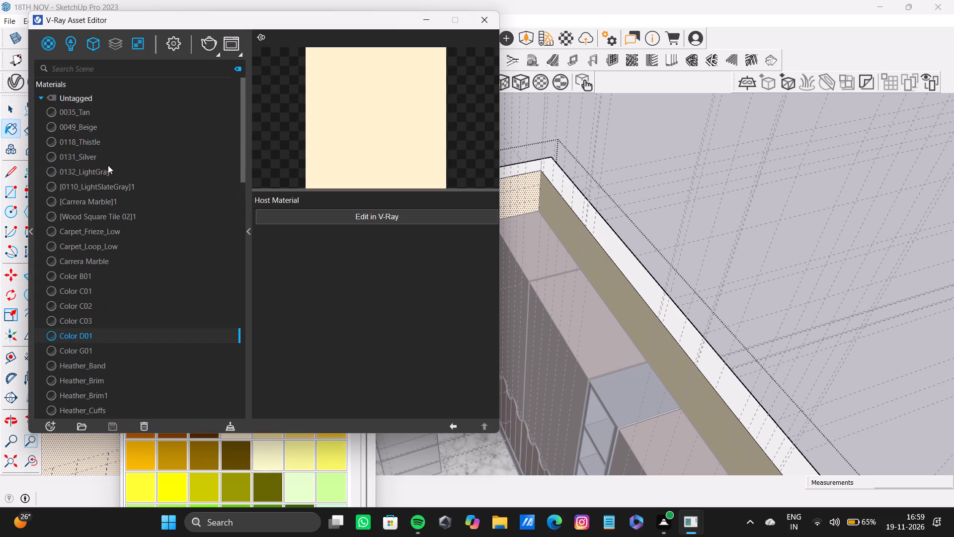
left_click(400, 223)
left_click(400, 218)
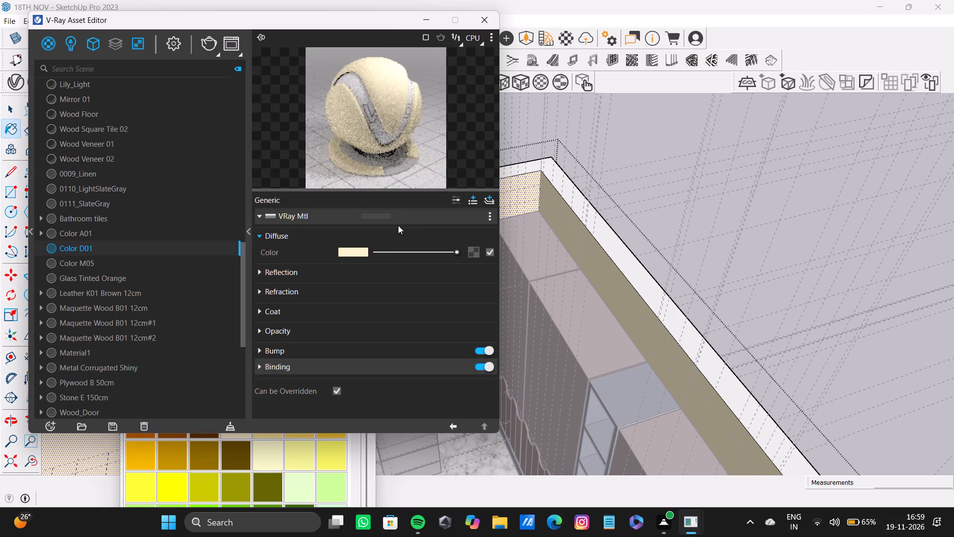
left_click(343, 252)
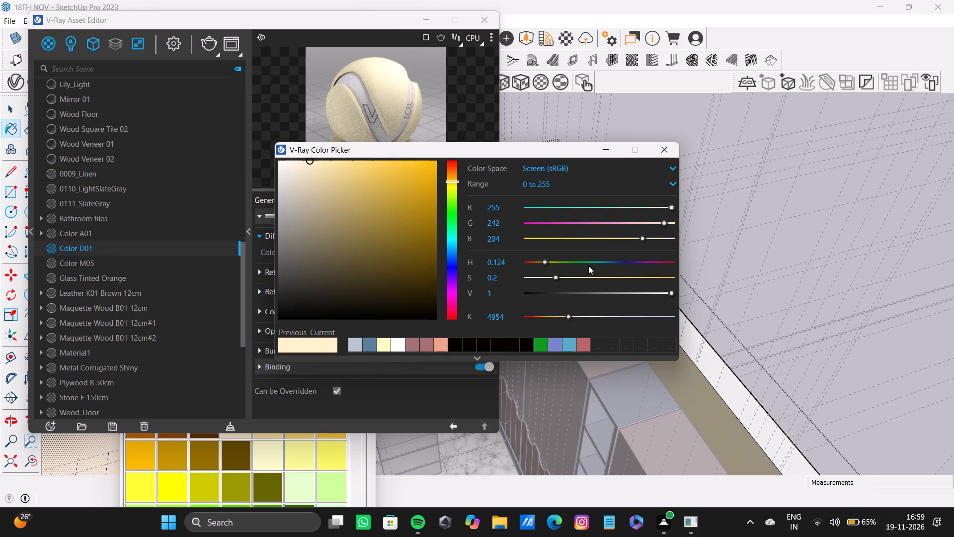
left_click_drag(643, 241, 650, 240)
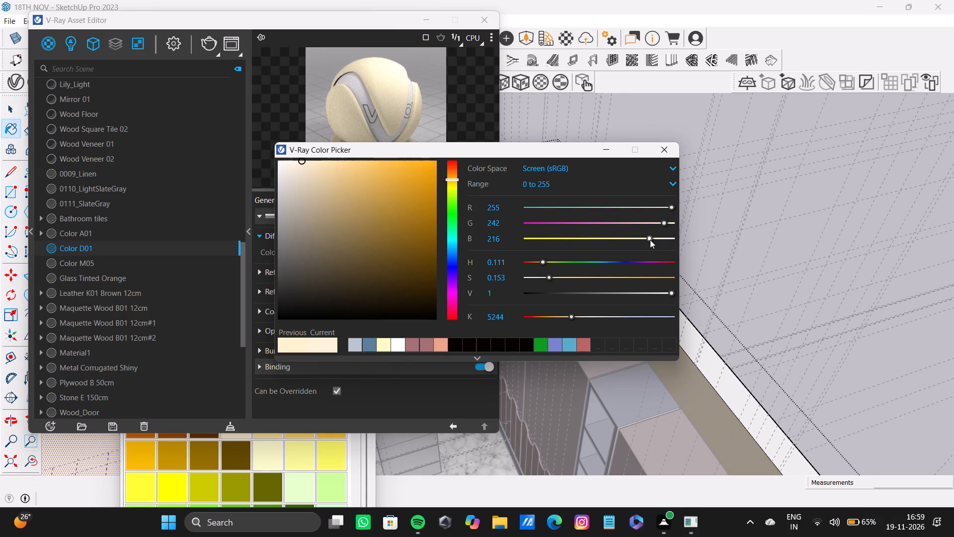
left_click_drag(650, 240, 656, 239)
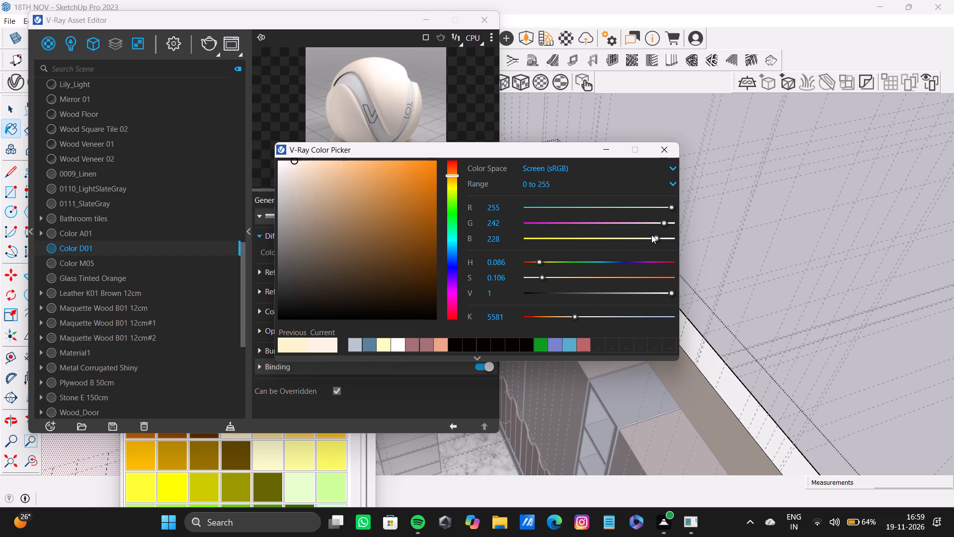
left_click(676, 149)
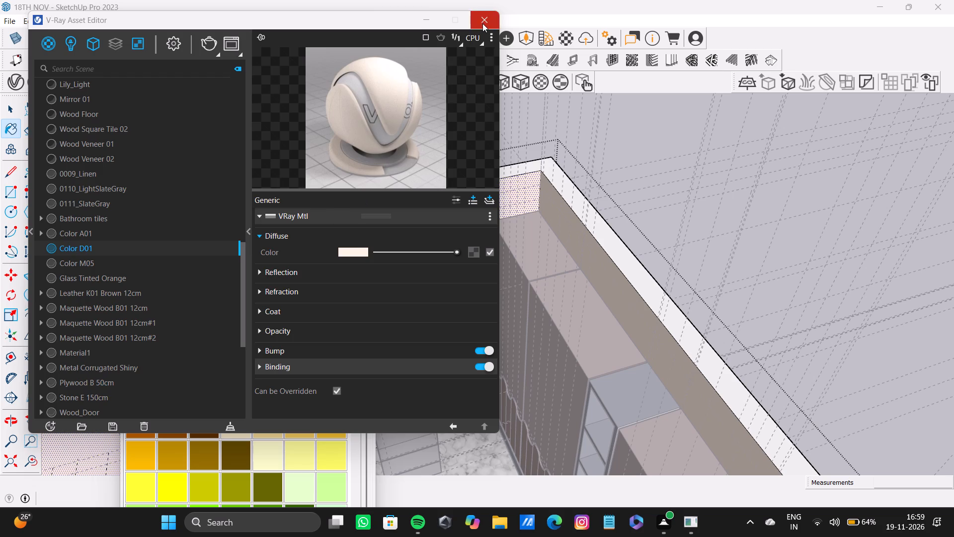
left_click(482, 23)
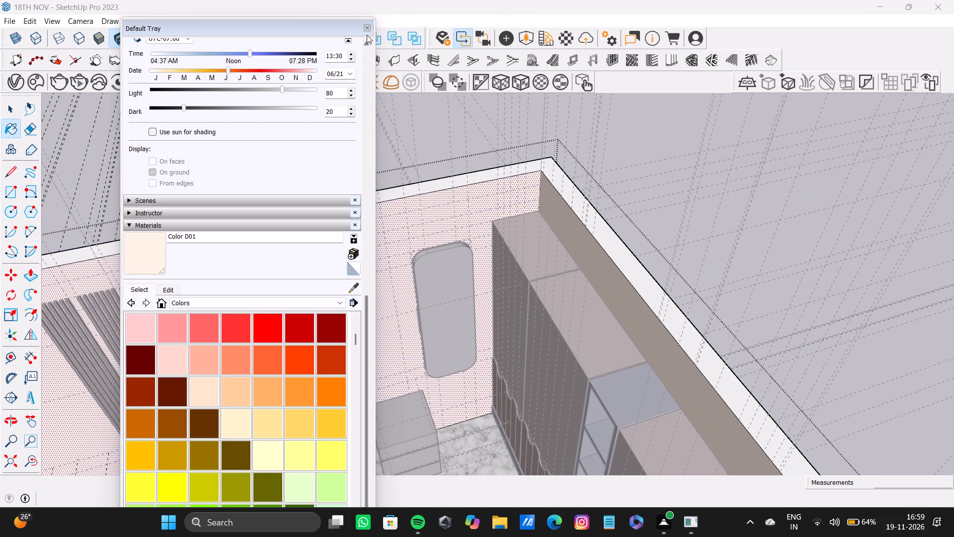
left_click(364, 30)
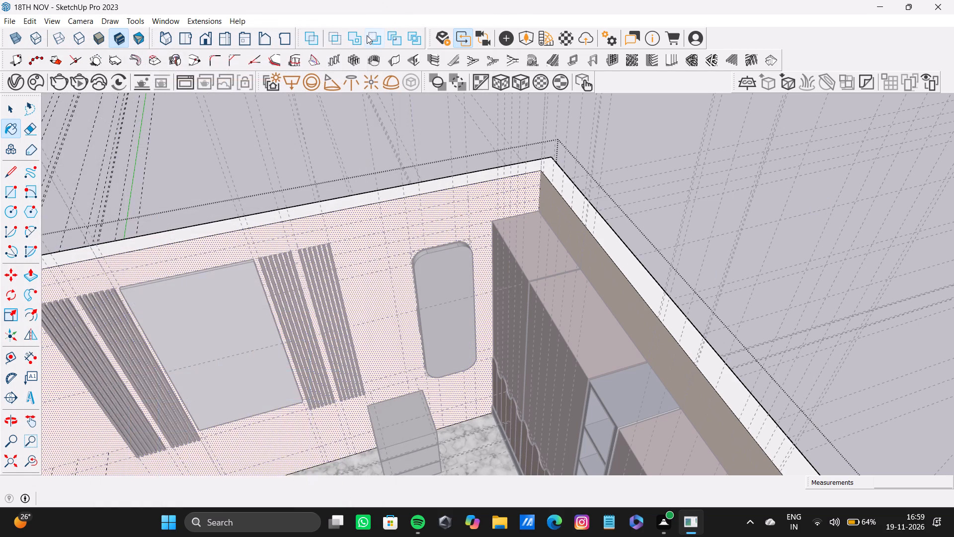
Clear the wall selection and exit the room group.
key("space")
key("space")
key("space")
key("space")
key("space")
key("space")
key("space")
key("space")
key("space")
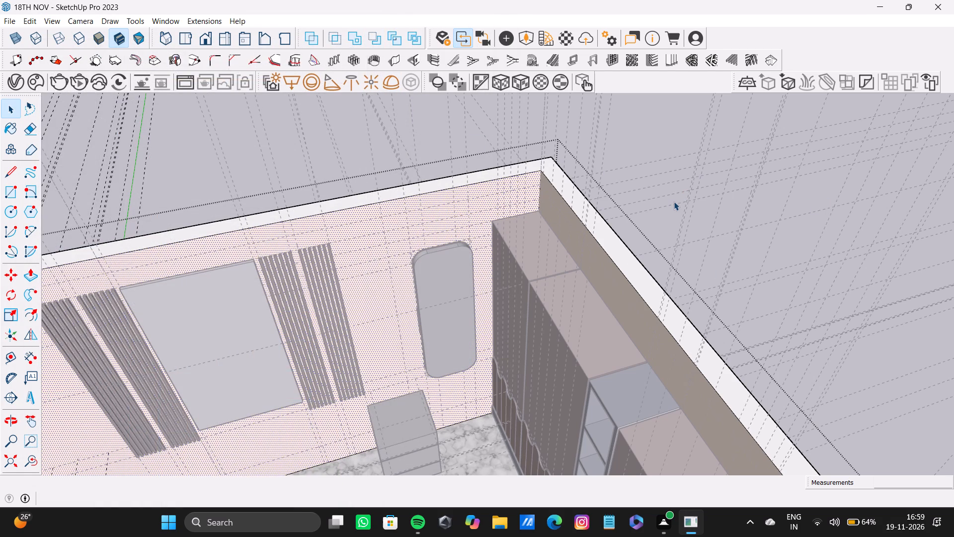
left_click(186, 181)
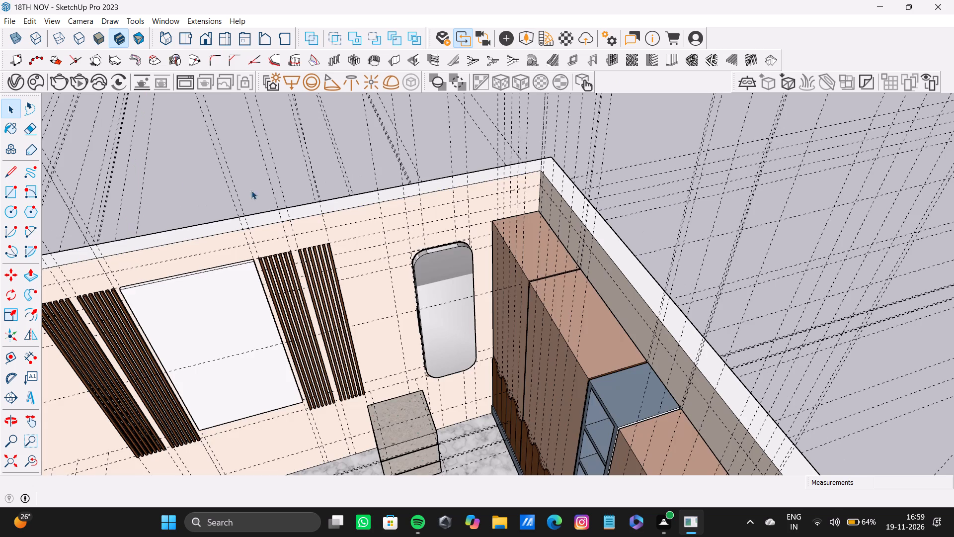
Examine the repainted walls from above and from inside the room, facing the slatted wall.
scroll(427, 321, "down", 7)
middle_click_drag(427, 330, 575, 247)
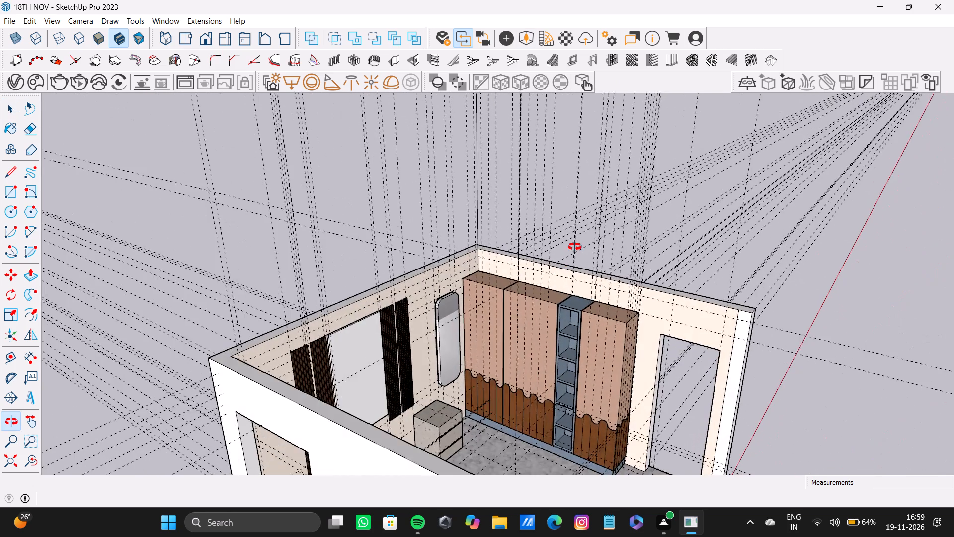
middle_click_drag(575, 247, 257, 258)
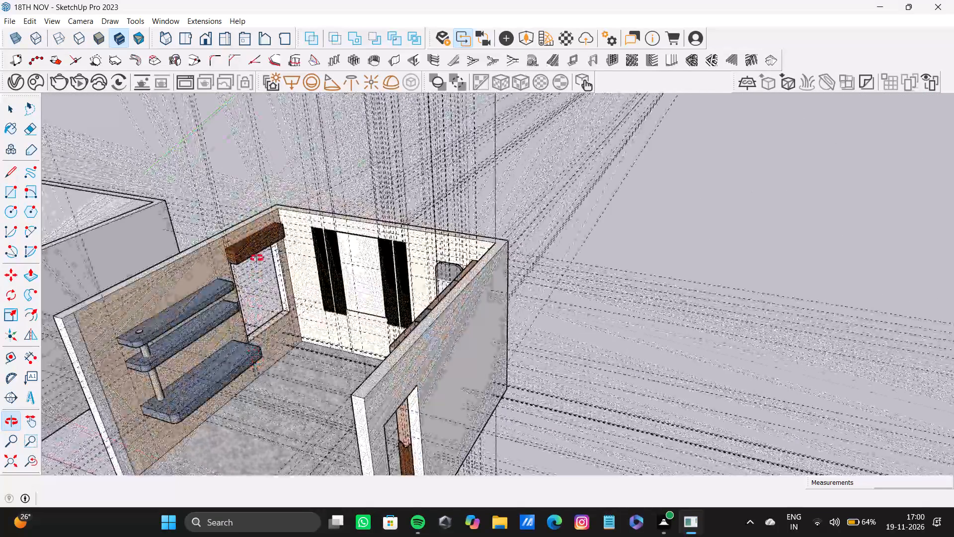
middle_click_drag(257, 258, 259, 250)
scroll(304, 396, "up", 7)
middle_click_drag(302, 379, 334, 293)
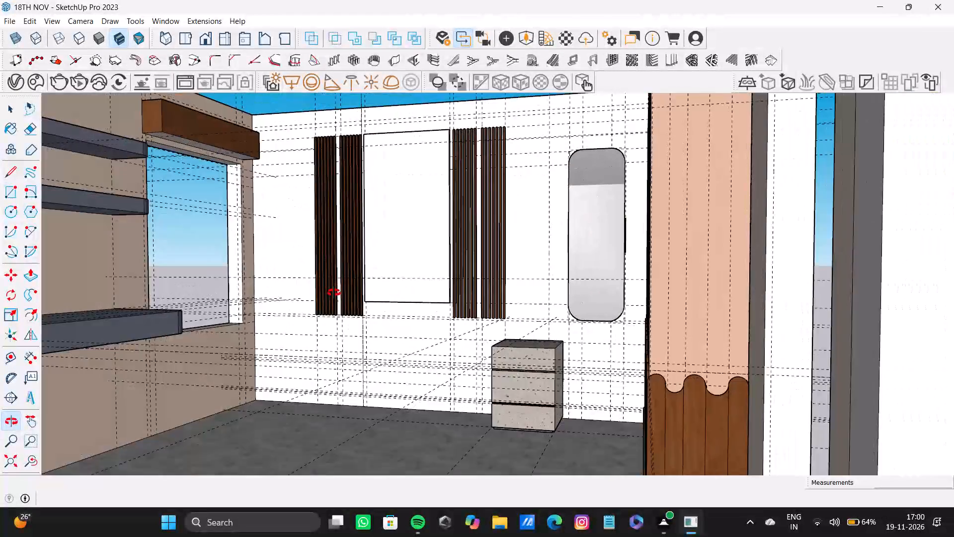
middle_click_drag(334, 293, 381, 250)
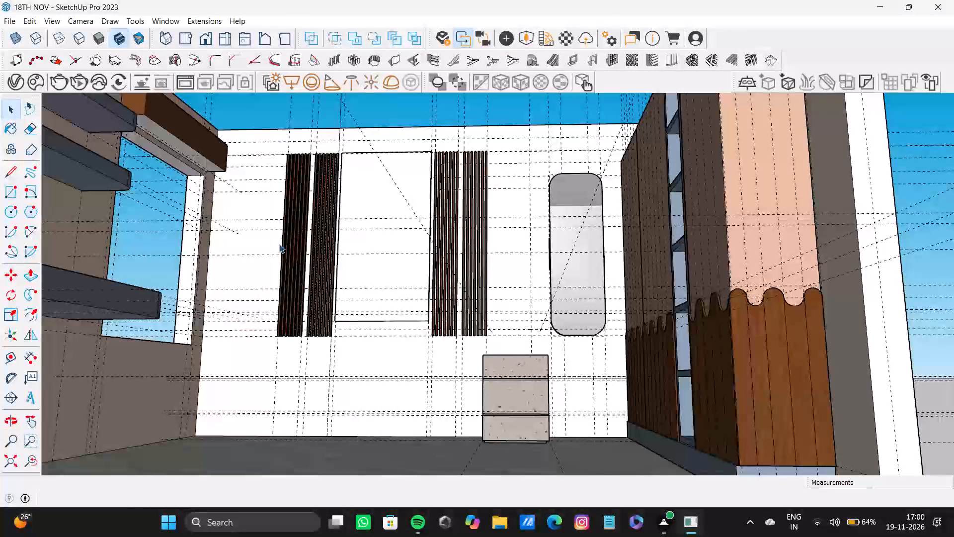
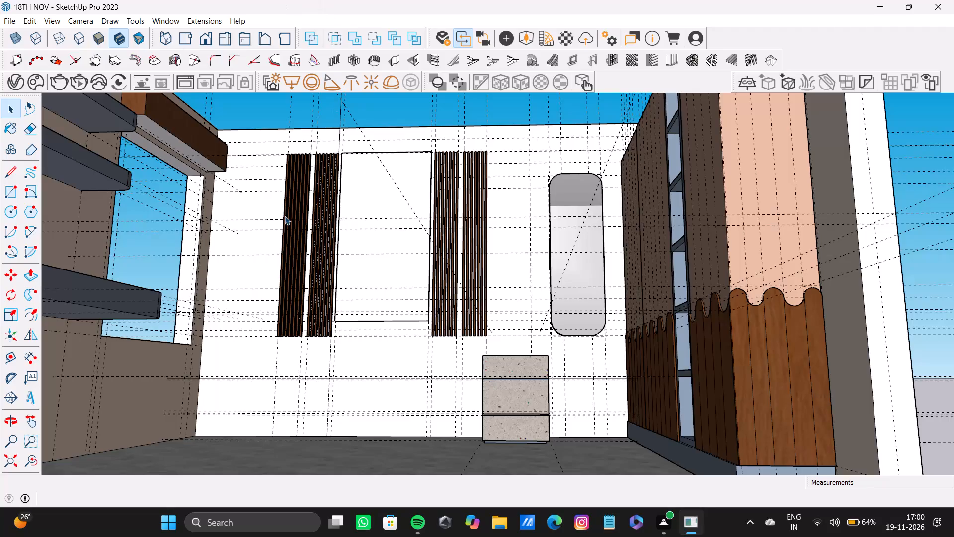
Inside the room group, select the underside face of the wood-fronted box above the window and start offsetting its outline.
scroll(183, 160, "up", 10)
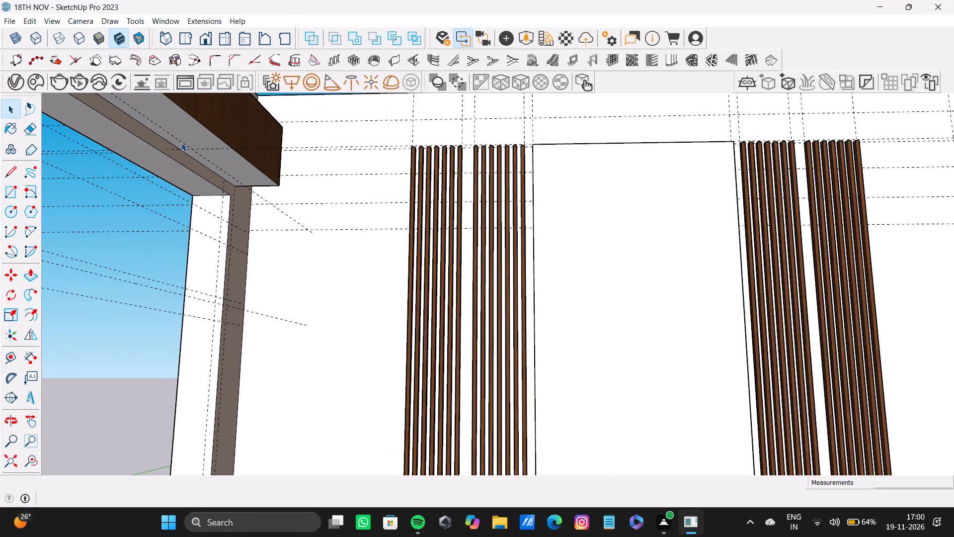
left_click(181, 143)
triple_click(181, 132)
left_click(183, 132)
left_click(183, 132)
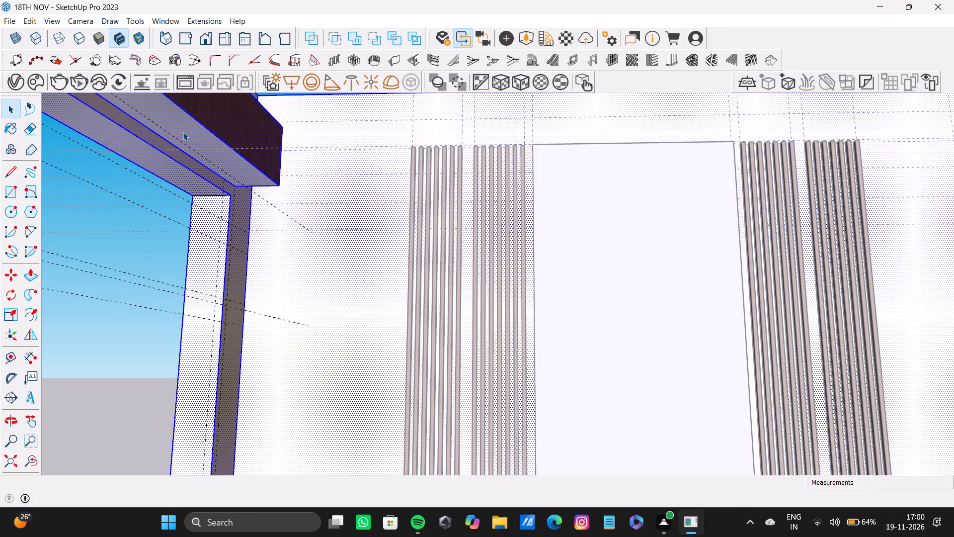
left_click(185, 135)
left_click(189, 137)
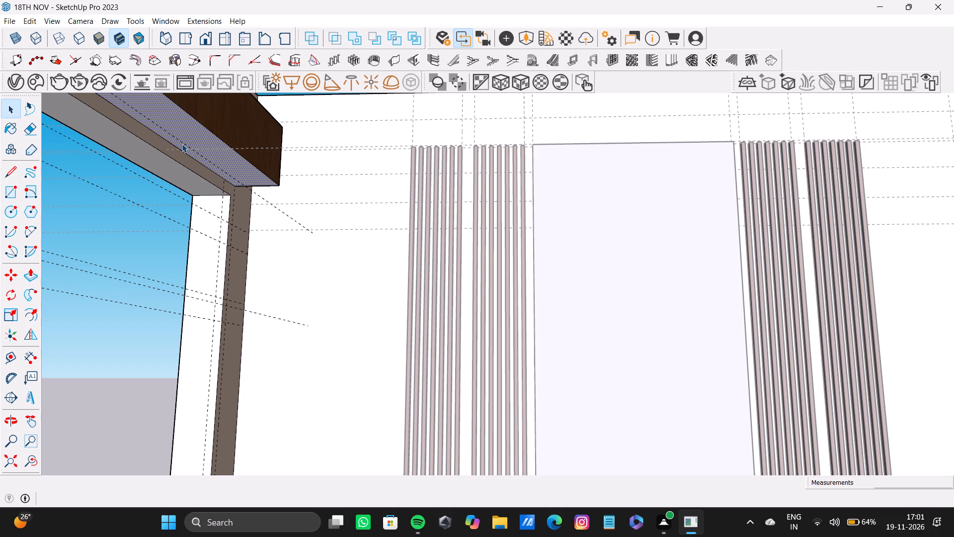
key("f")
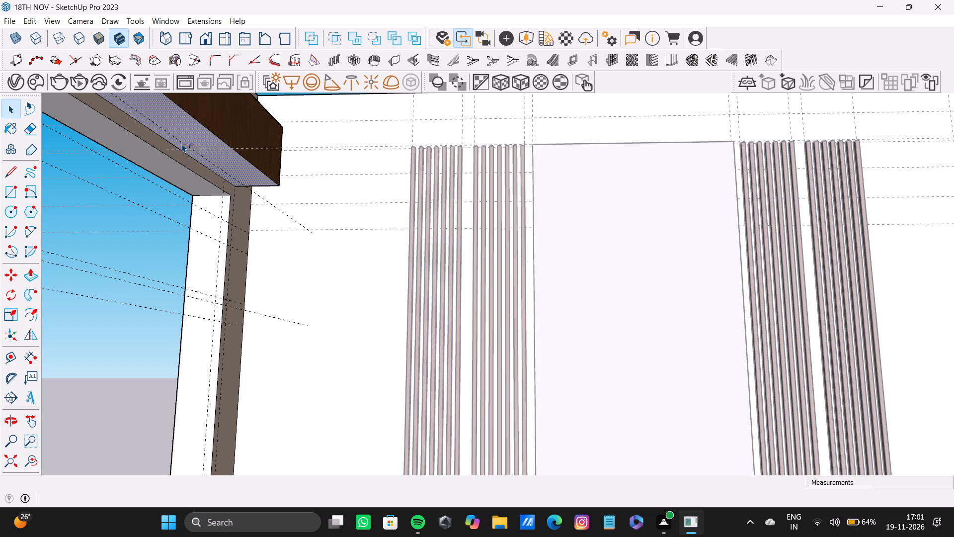
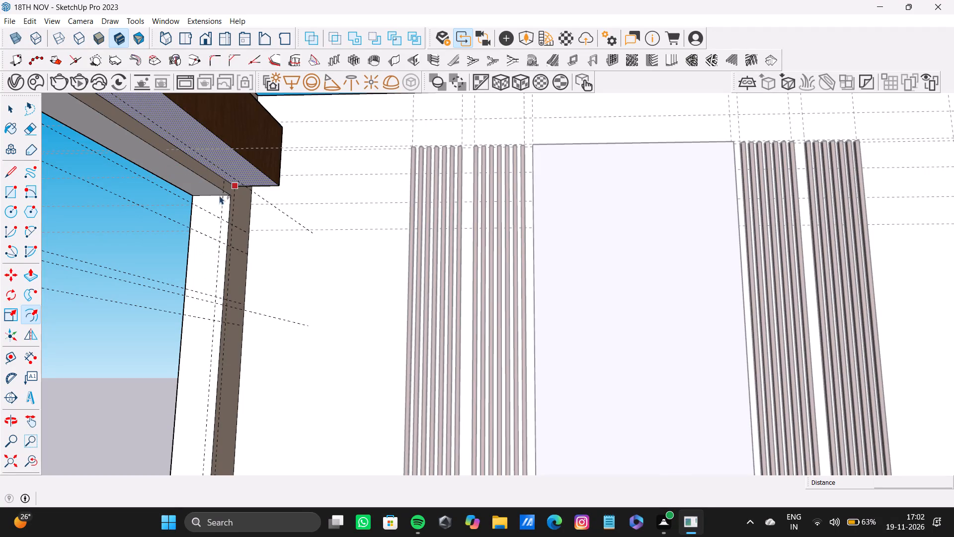
Offset the outline of the box's underside face inward, undoing the first attempt and redrawing it with a narrower border.
left_click(235, 165)
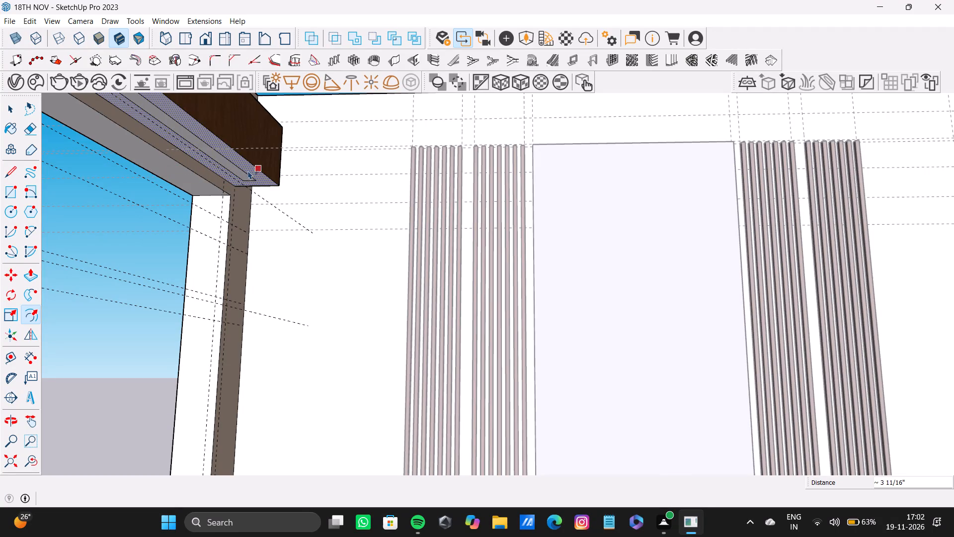
key("ctrl+z")
left_click_drag(234, 168, 241, 167)
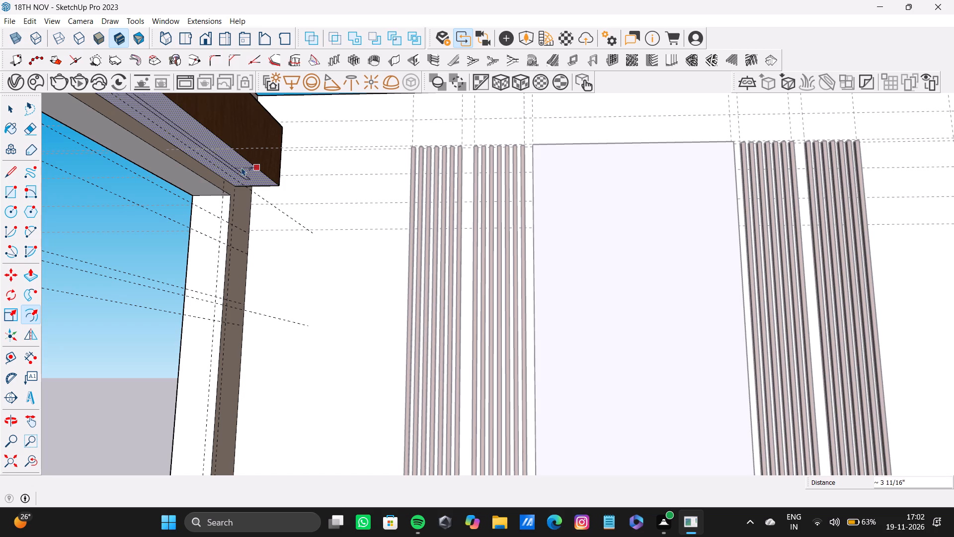
left_click_drag(241, 167, 244, 165)
Push the inner underside face up into the wood-fronted box to form a recess.
key("space")
left_click(235, 168)
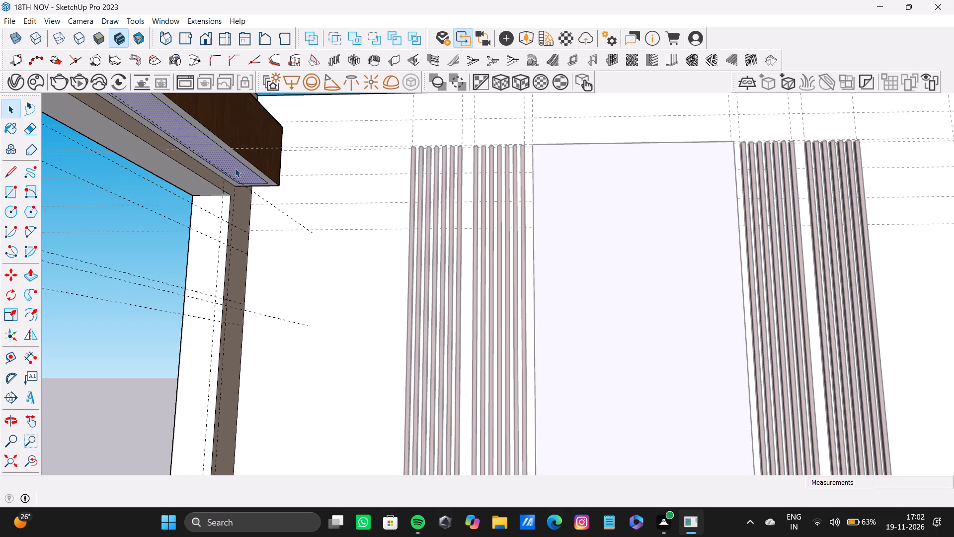
key("p")
left_click_drag(235, 168, 237, 162)
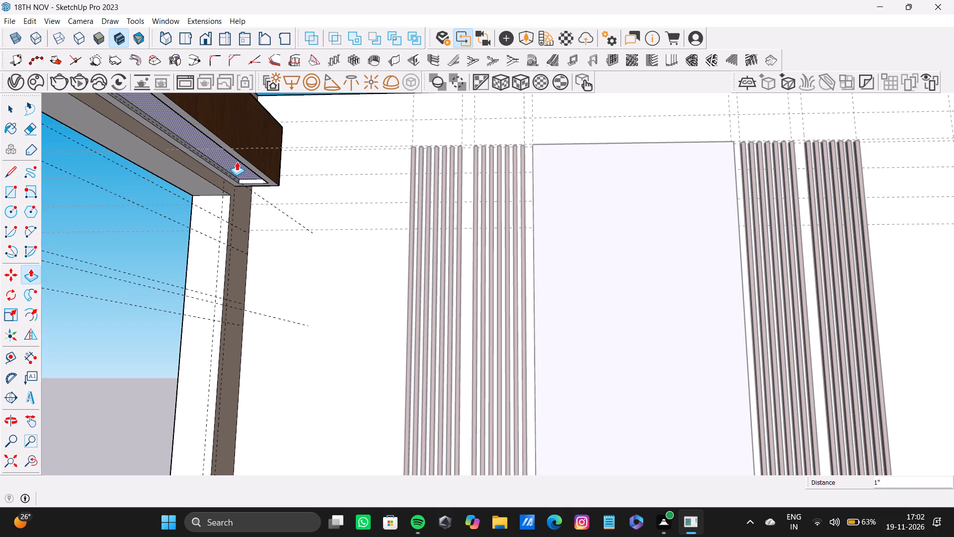
left_click_drag(237, 162, 237, 160)
key("space")
Sample Wood Veneer 01 from the box's front and apply it to the underside rim around the recess.
scroll(243, 240, "down", 7)
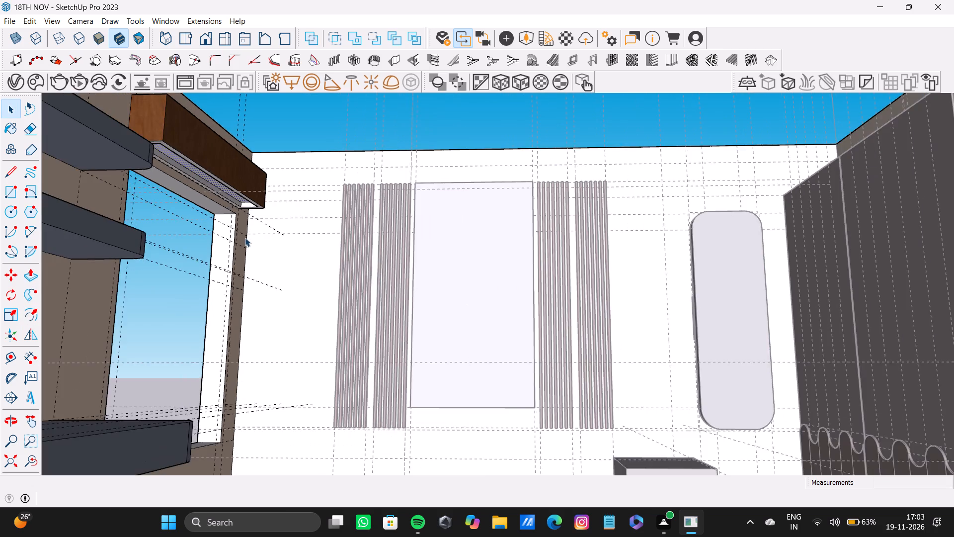
scroll(173, 192, "up", 12)
middle_click_drag(178, 143, 199, 150)
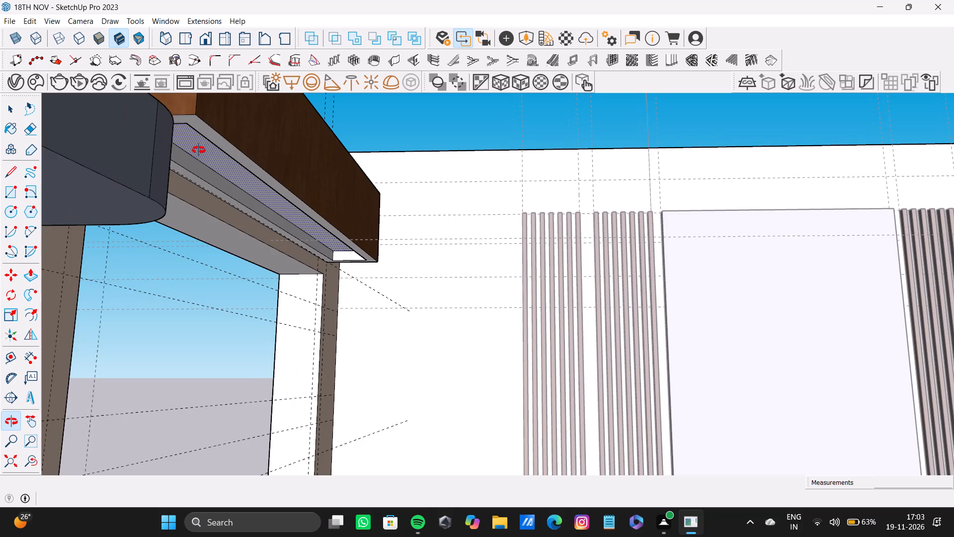
middle_click_drag(199, 150, 189, 148)
scroll(222, 167, "up", 2)
scroll(222, 173, "down", 3)
scroll(432, 536, "down", 4)
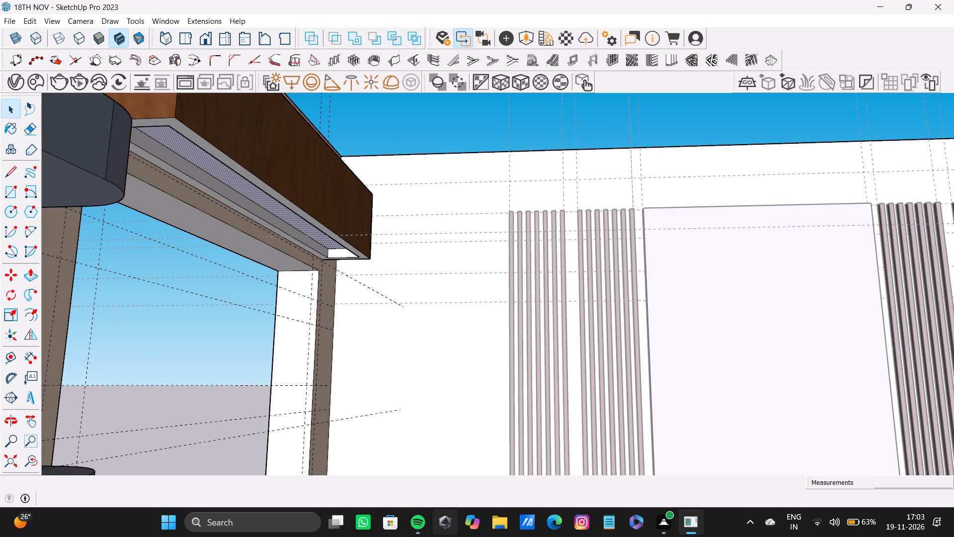
middle_click_drag(434, 528, 435, 517, "shift")
scroll(423, 510, "down", 12)
middle_click_drag(363, 384, 221, 348, "shift")
scroll(227, 342, "up", 3)
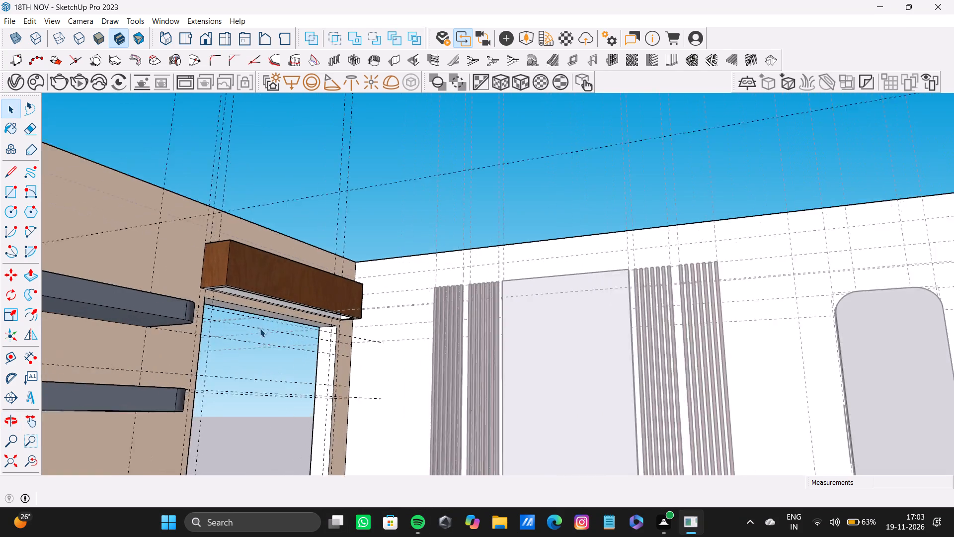
scroll(260, 328, "up", 20)
scroll(260, 328, "up", 1)
left_click(205, 256)
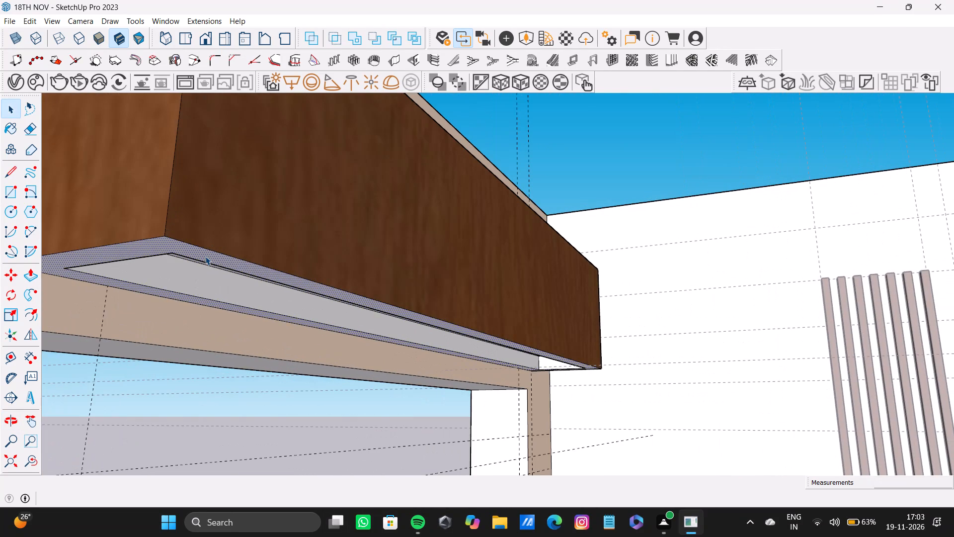
left_click(6, 129)
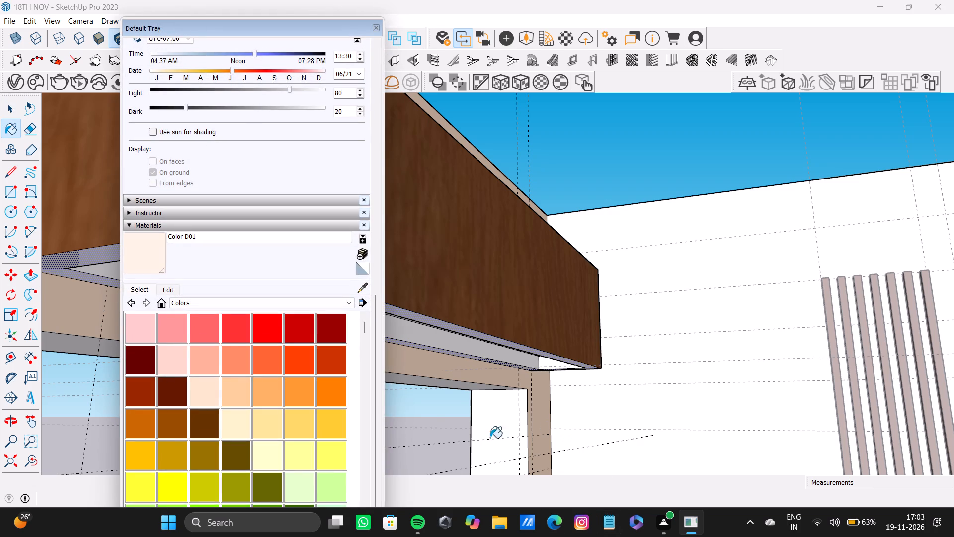
left_click(363, 288)
left_click(385, 286)
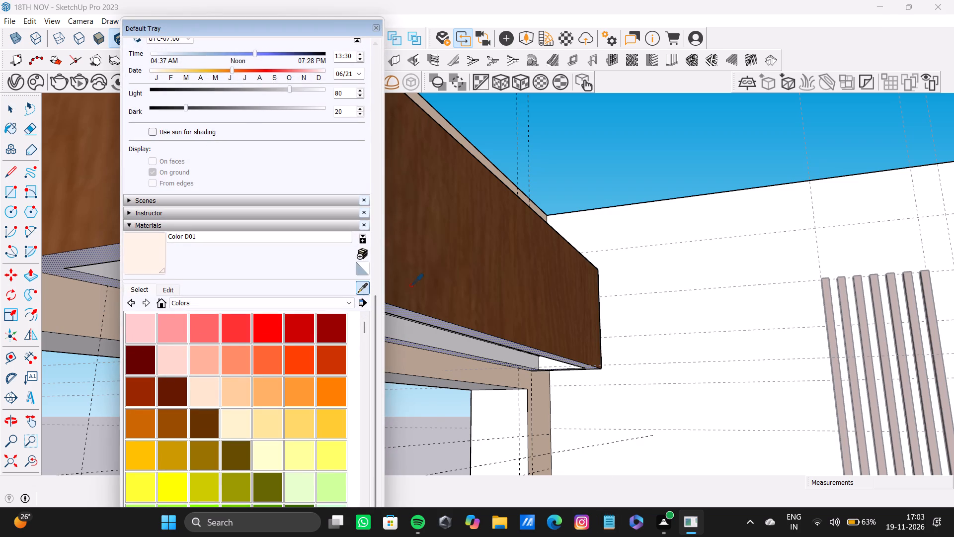
left_click(411, 285)
scroll(402, 327, "up", 7)
left_click(422, 300)
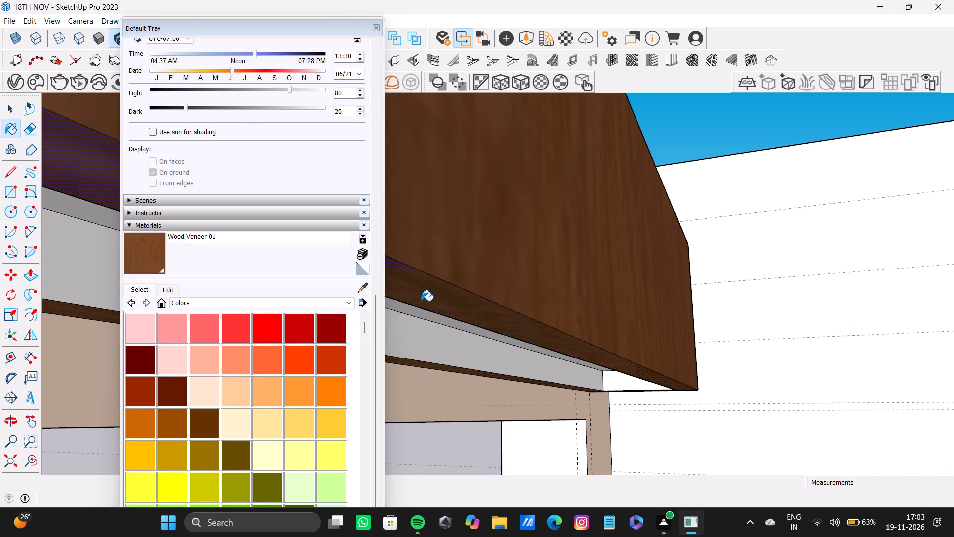
Paint the recess's inner top, long side and end faces with Wood Veneer 01, then clear the selection.
scroll(435, 331, "down", 4)
middle_click_drag(435, 330, 420, 274)
left_click(498, 284)
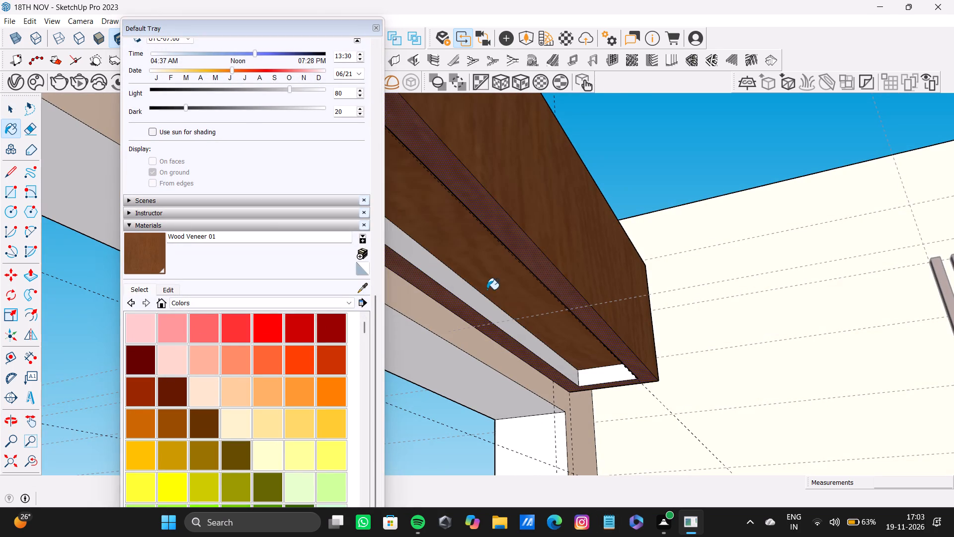
left_click(472, 300)
left_click(596, 374)
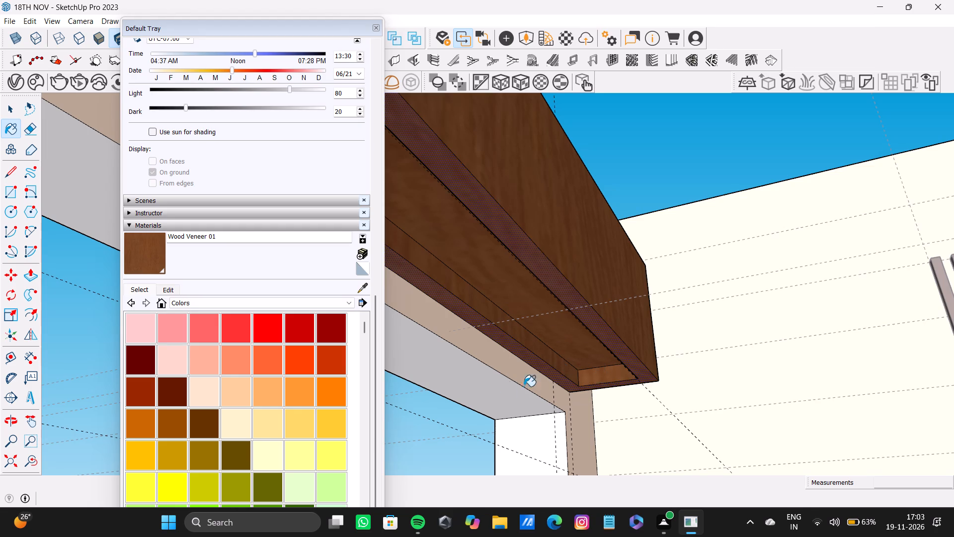
left_click(376, 29)
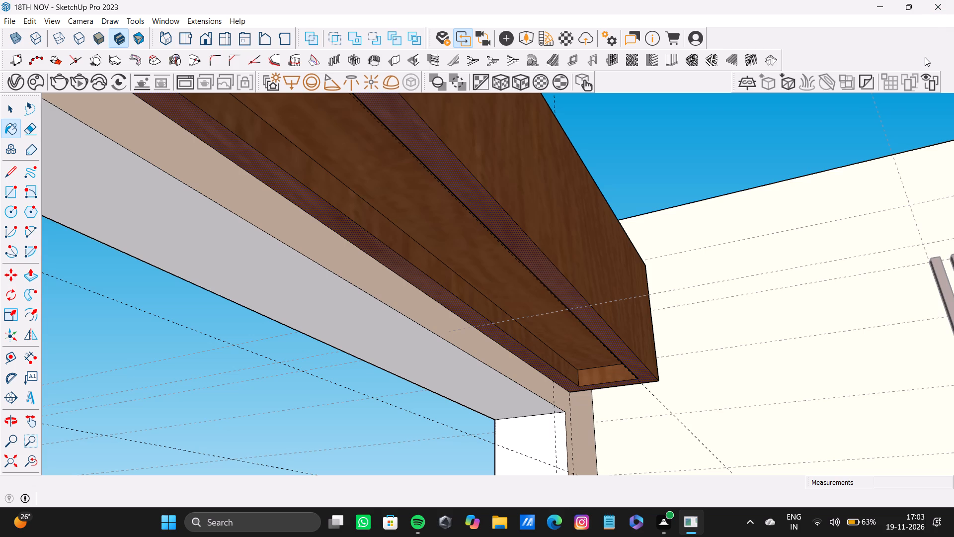
key("space")
left_click(636, 181)
key("space")
left_click(635, 181)
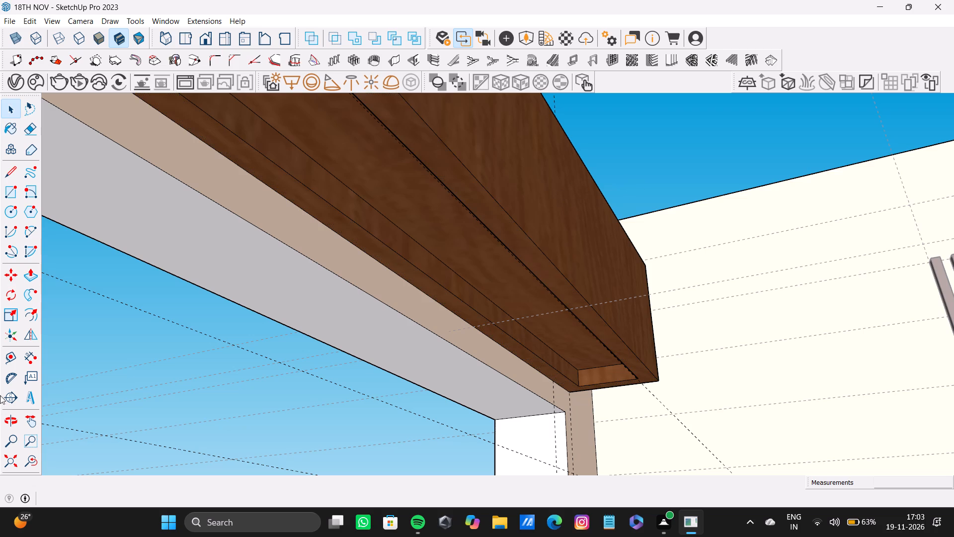
Close the room group to return to the whole model.
left_click(9, 459)
scroll(336, 266, "down", 5)
middle_click_drag(459, 254, 529, 348)
scroll(533, 321, "up", 5)
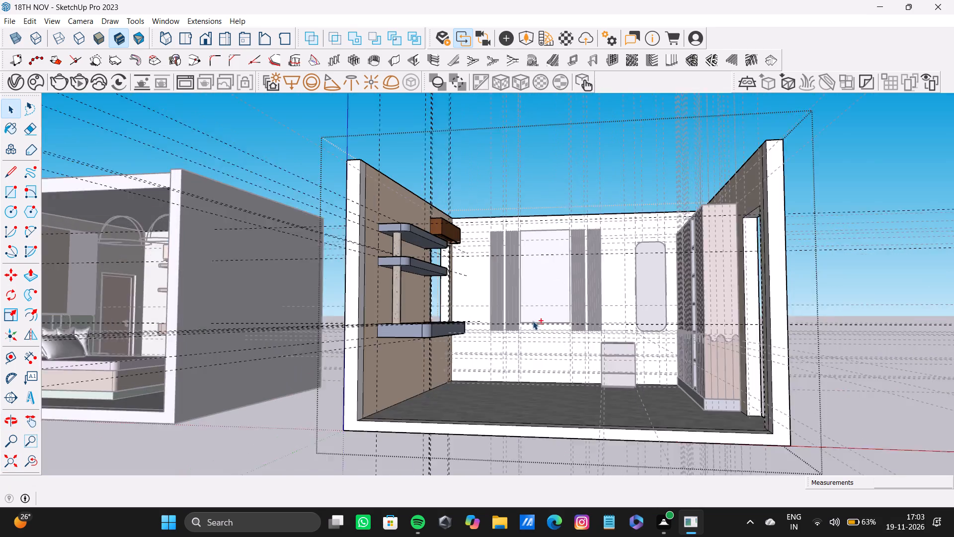
middle_click_drag(534, 316, 576, 467)
key("space")
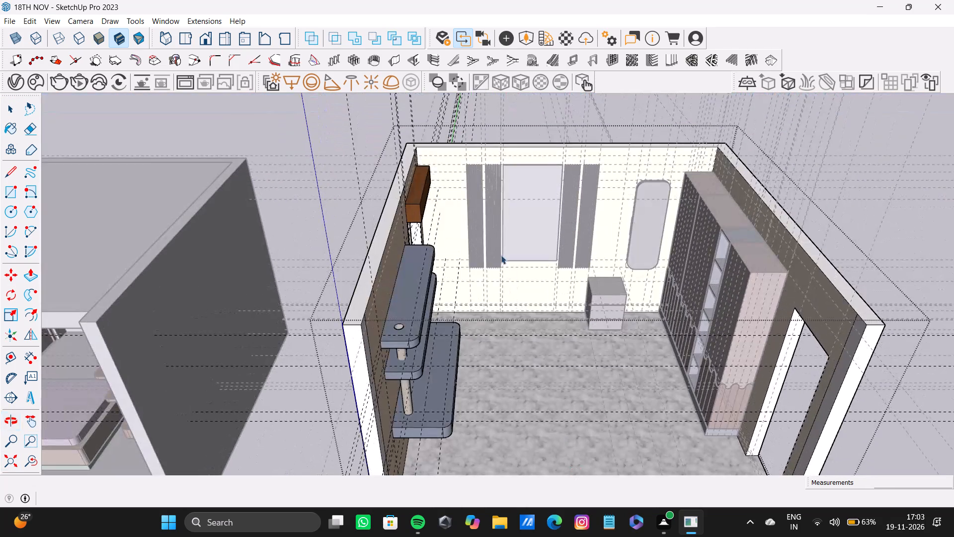
left_click(327, 123)
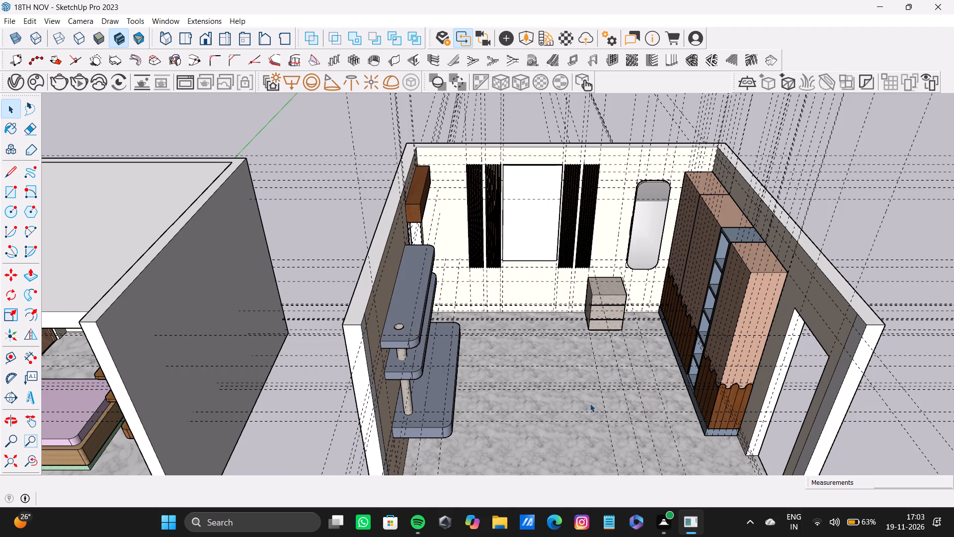
Examine the furnished room and its wall shelves from several angles.
middle_click_drag(590, 403, 524, 287)
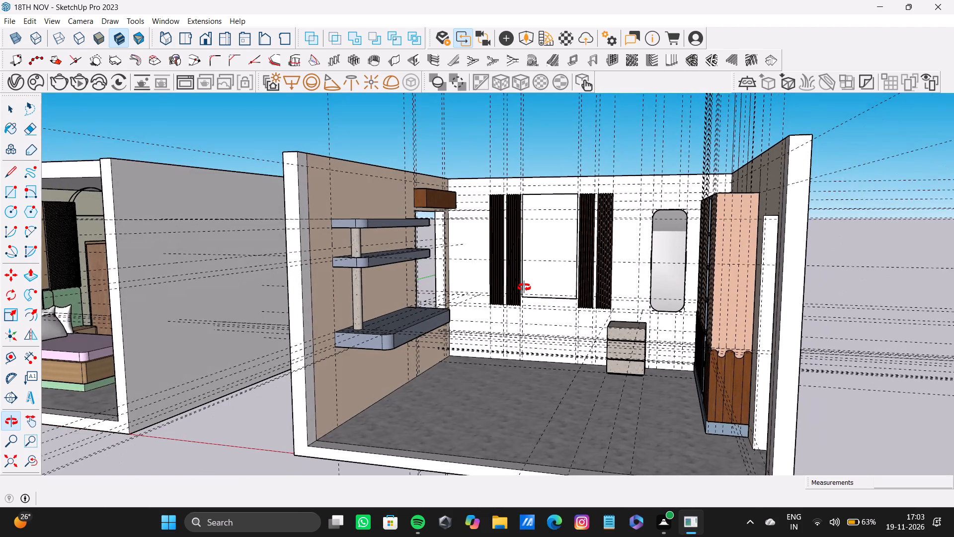
middle_click_drag(524, 287, 524, 346)
middle_click_drag(524, 347, 558, 244)
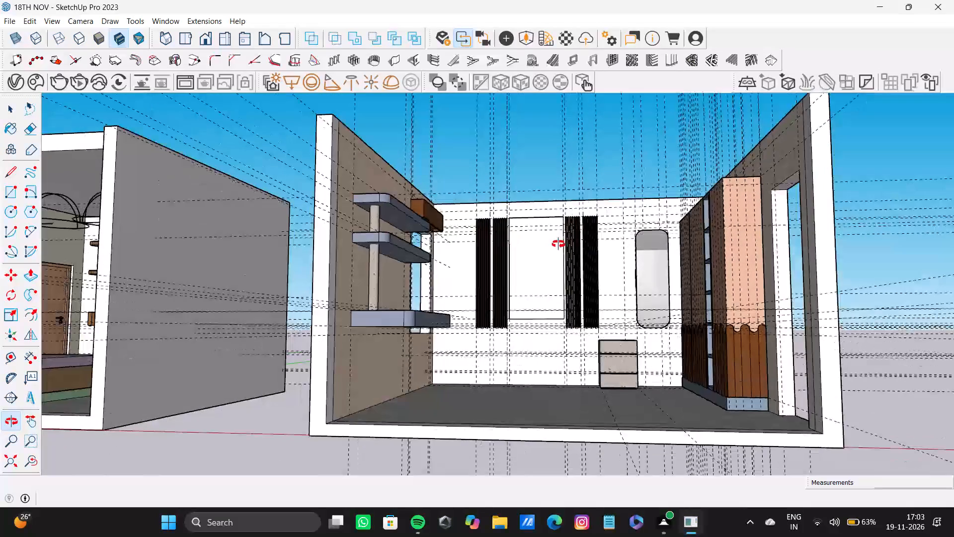
middle_click_drag(558, 244, 569, 341)
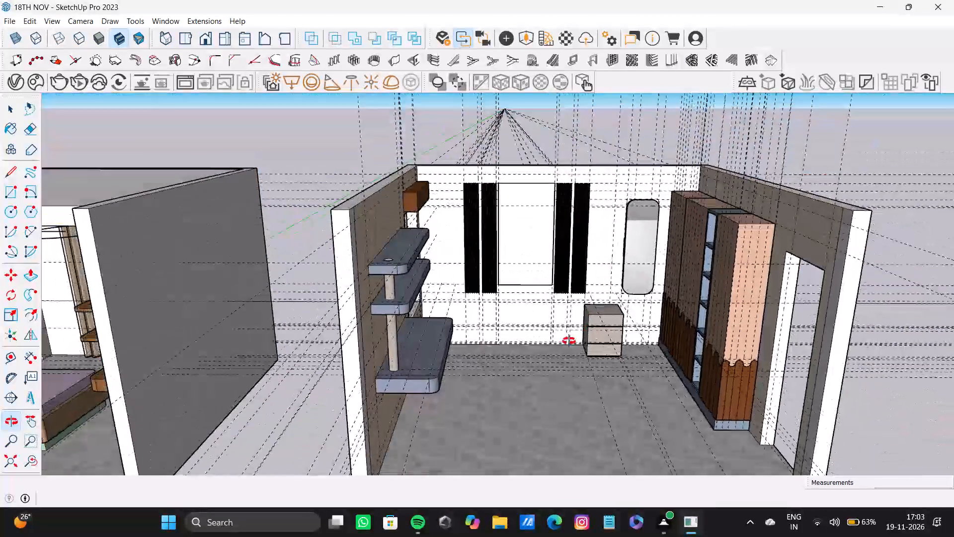
middle_click_drag(569, 341, 559, 350)
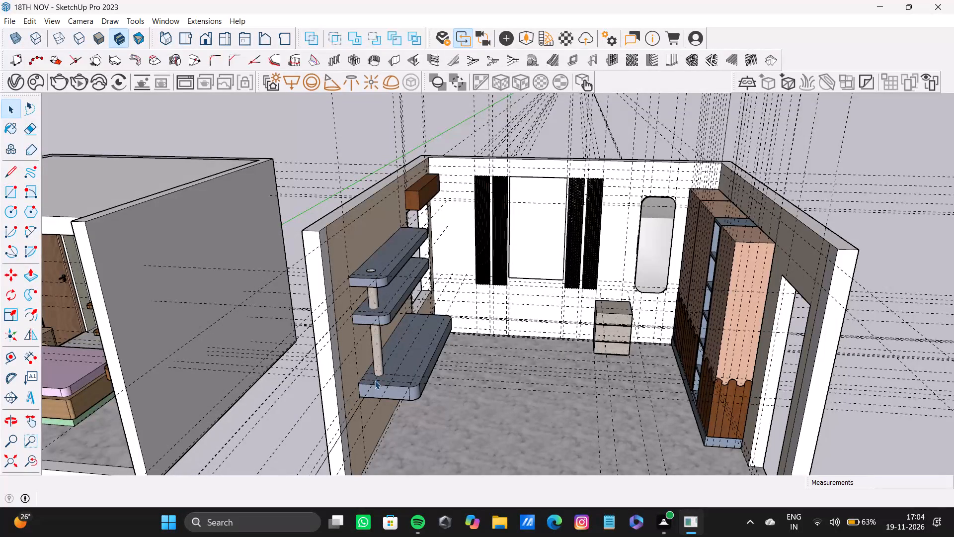
scroll(403, 327, "up", 8)
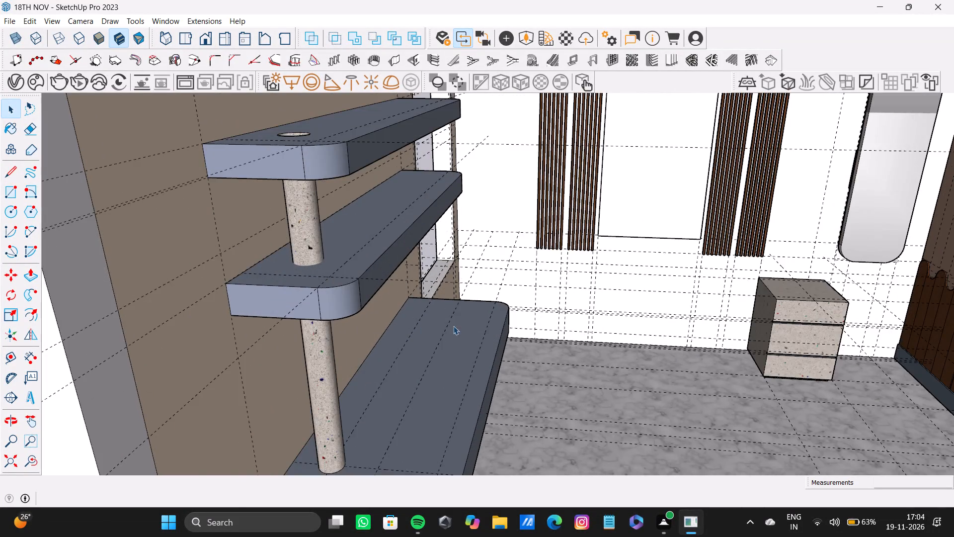
middle_click_drag(453, 326, 345, 315)
scroll(338, 309, "down", 7)
middle_click_drag(316, 288, 306, 302, "shift")
scroll(314, 298, "up", 8)
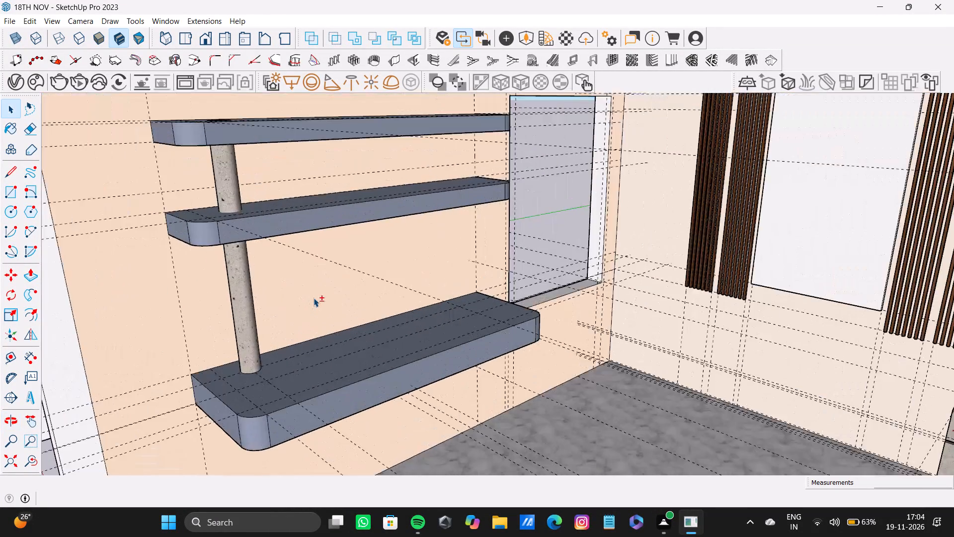
middle_click_drag(314, 298, 297, 372, "shift")
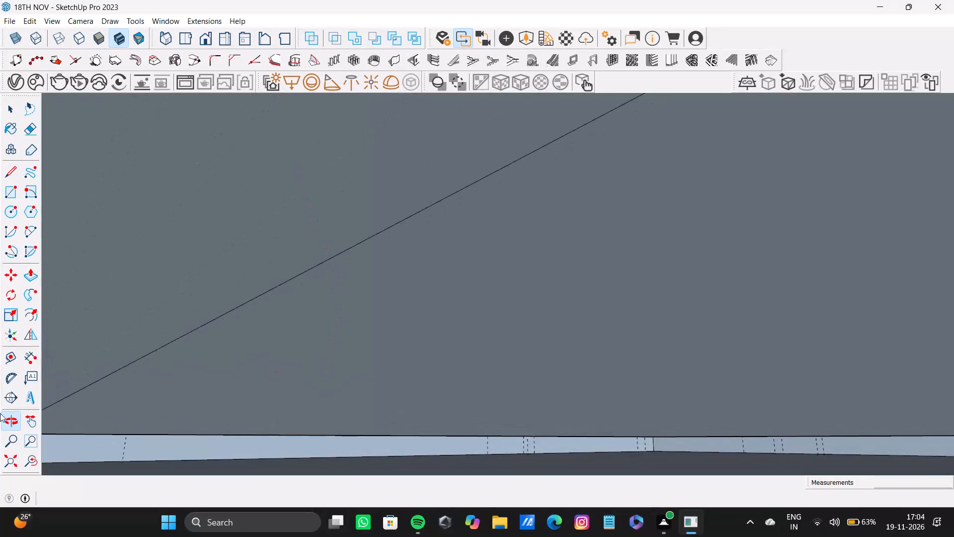
left_click(19, 456)
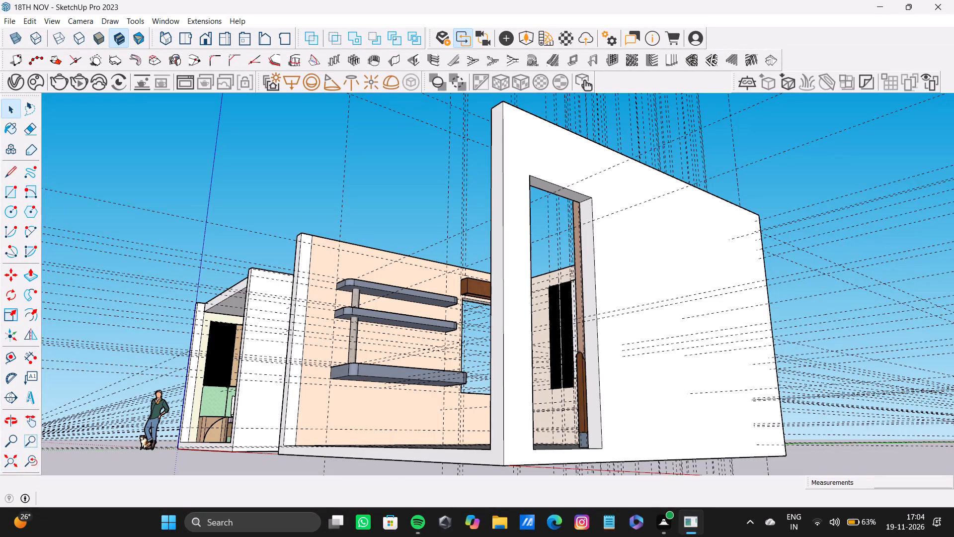
Draw a circle with a radius of about 4 9/16" on the underside of the middle wall shelf, beside the column.
scroll(953, 402, "up", 1)
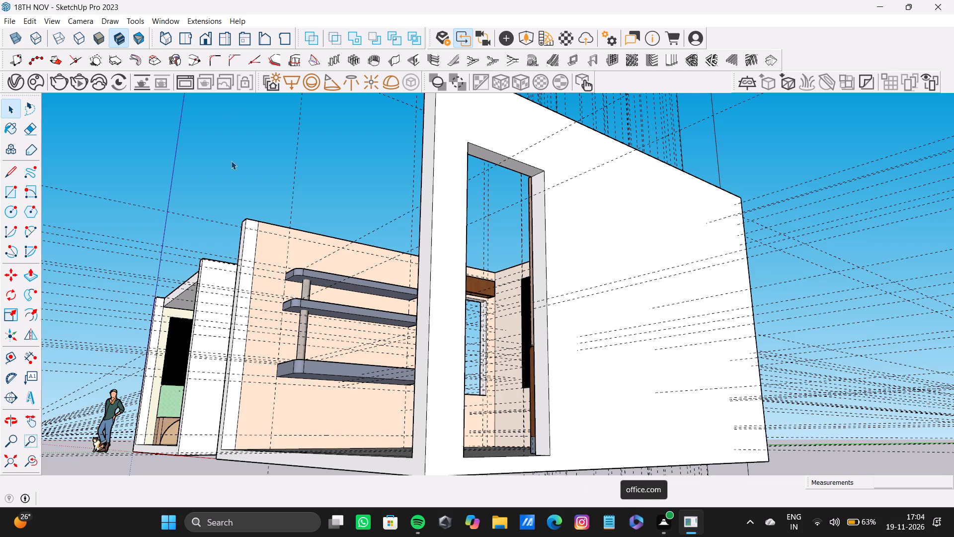
scroll(317, 361, "up", 11)
middle_click_drag(344, 324, 357, 300)
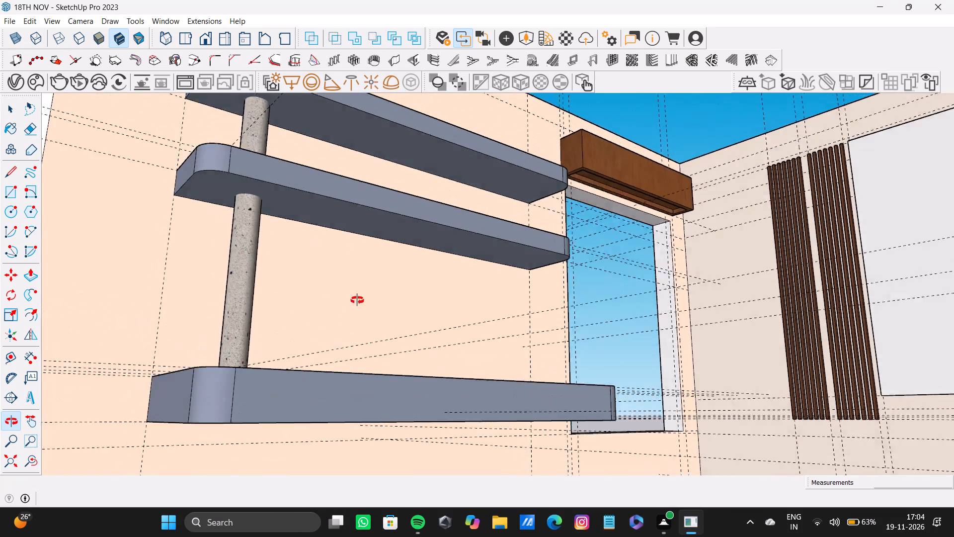
middle_click_drag(357, 300, 350, 265)
scroll(333, 229, "up", 3)
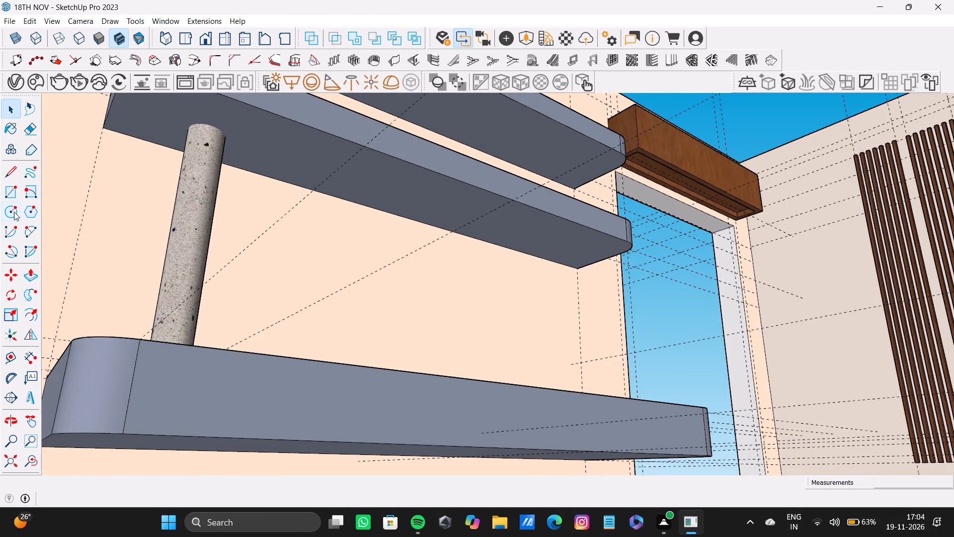
left_click_drag(14, 212, 16, 207)
scroll(375, 209, "up", 4)
middle_click_drag(347, 187, 344, 284, "shift")
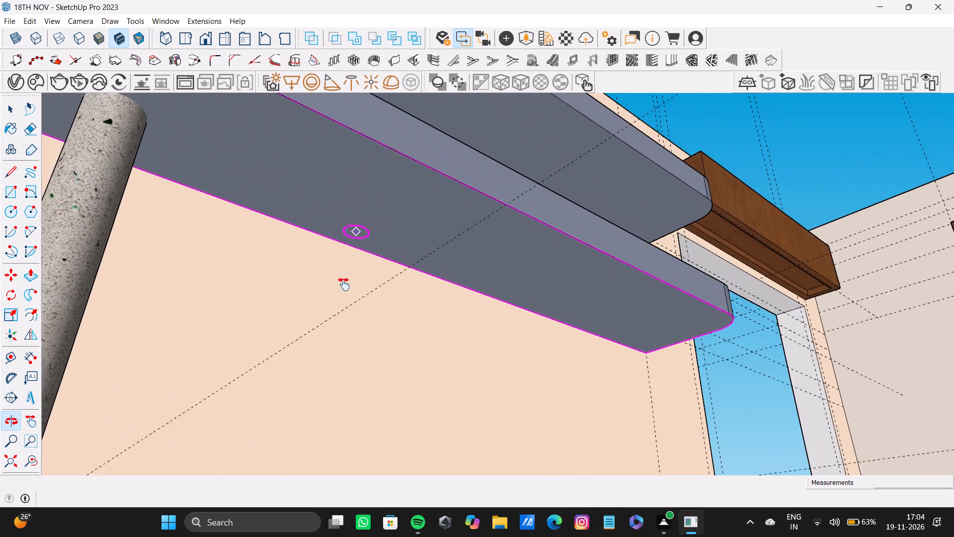
middle_click_drag(344, 284, 344, 284, "shift")
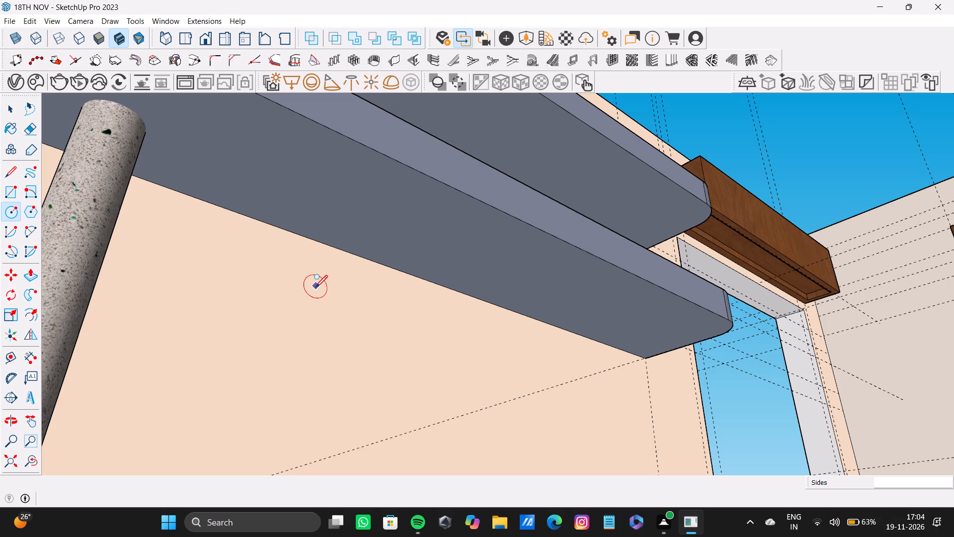
scroll(328, 198, "down", 3)
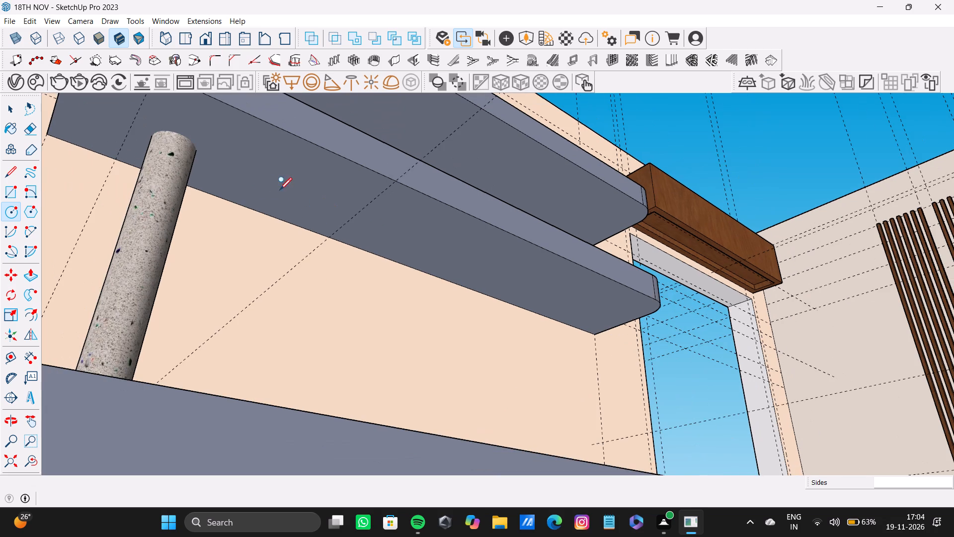
middle_click_drag(281, 189, 245, 227, "shift")
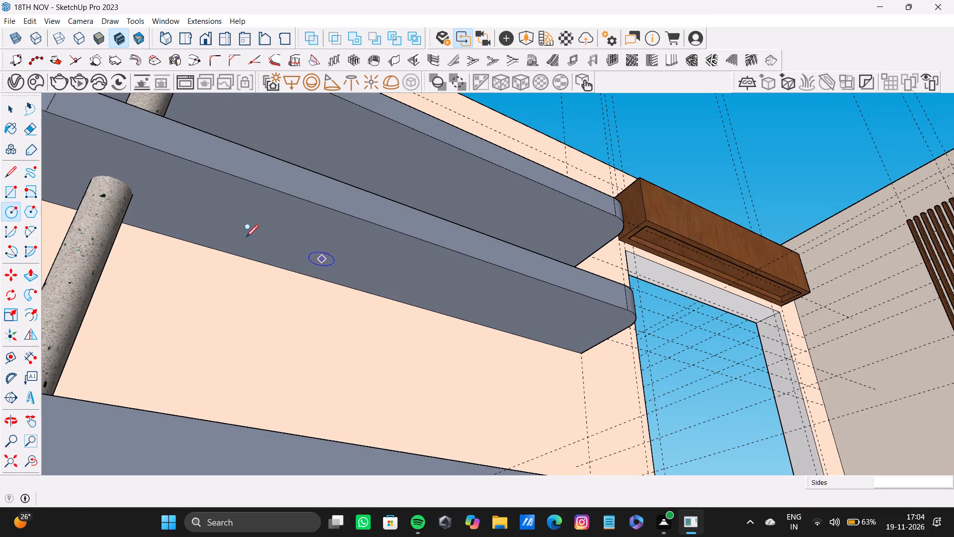
left_click(248, 224)
left_click(278, 225)
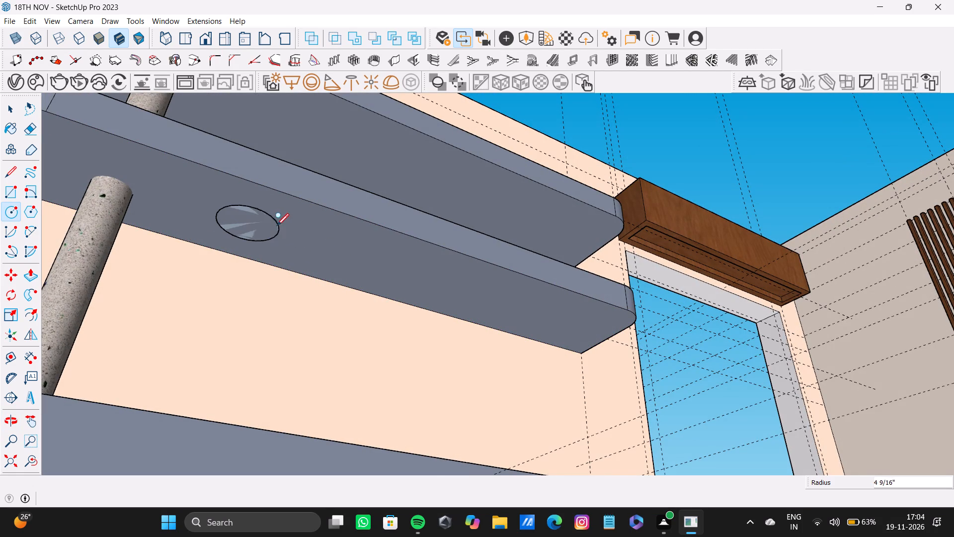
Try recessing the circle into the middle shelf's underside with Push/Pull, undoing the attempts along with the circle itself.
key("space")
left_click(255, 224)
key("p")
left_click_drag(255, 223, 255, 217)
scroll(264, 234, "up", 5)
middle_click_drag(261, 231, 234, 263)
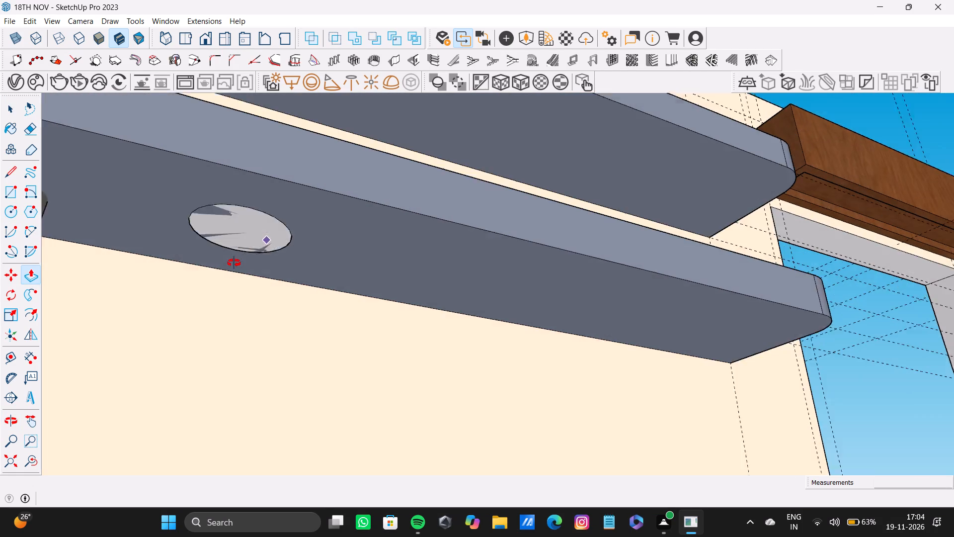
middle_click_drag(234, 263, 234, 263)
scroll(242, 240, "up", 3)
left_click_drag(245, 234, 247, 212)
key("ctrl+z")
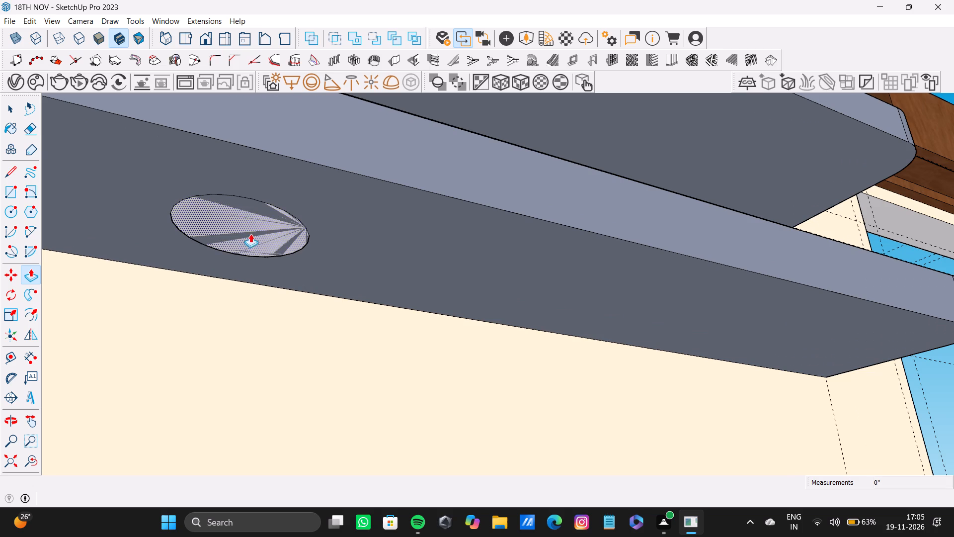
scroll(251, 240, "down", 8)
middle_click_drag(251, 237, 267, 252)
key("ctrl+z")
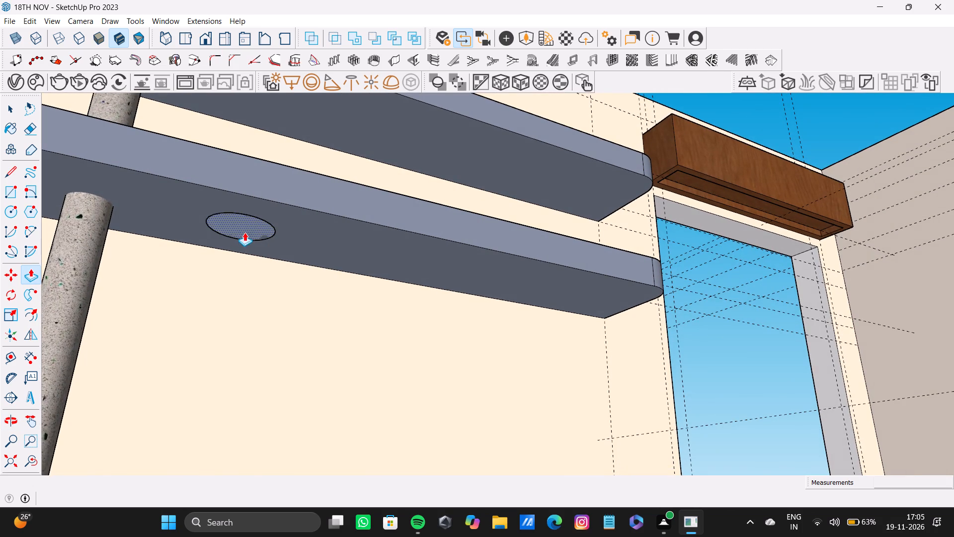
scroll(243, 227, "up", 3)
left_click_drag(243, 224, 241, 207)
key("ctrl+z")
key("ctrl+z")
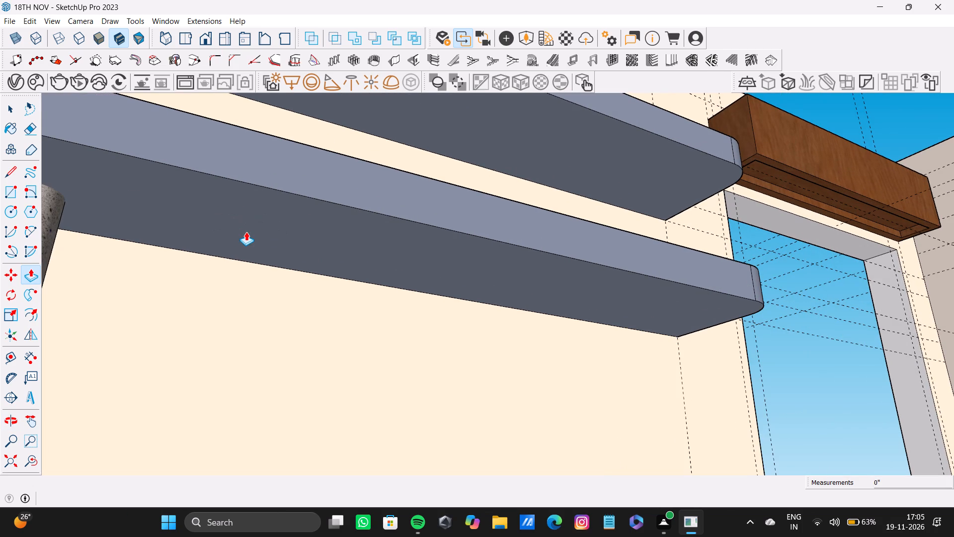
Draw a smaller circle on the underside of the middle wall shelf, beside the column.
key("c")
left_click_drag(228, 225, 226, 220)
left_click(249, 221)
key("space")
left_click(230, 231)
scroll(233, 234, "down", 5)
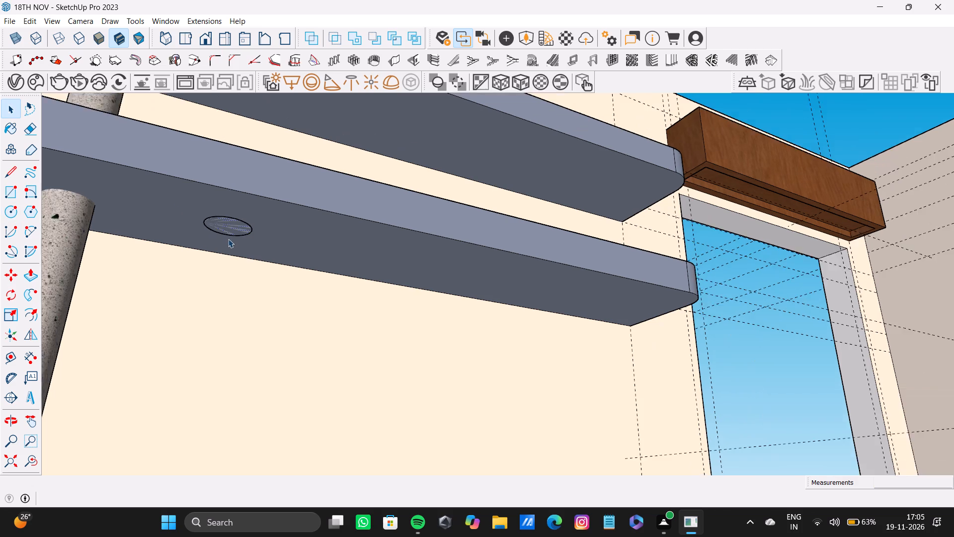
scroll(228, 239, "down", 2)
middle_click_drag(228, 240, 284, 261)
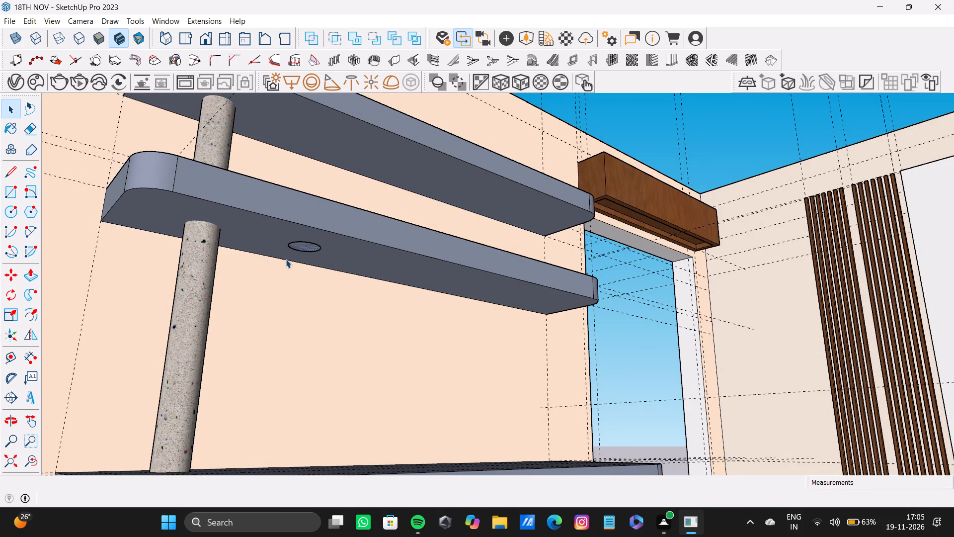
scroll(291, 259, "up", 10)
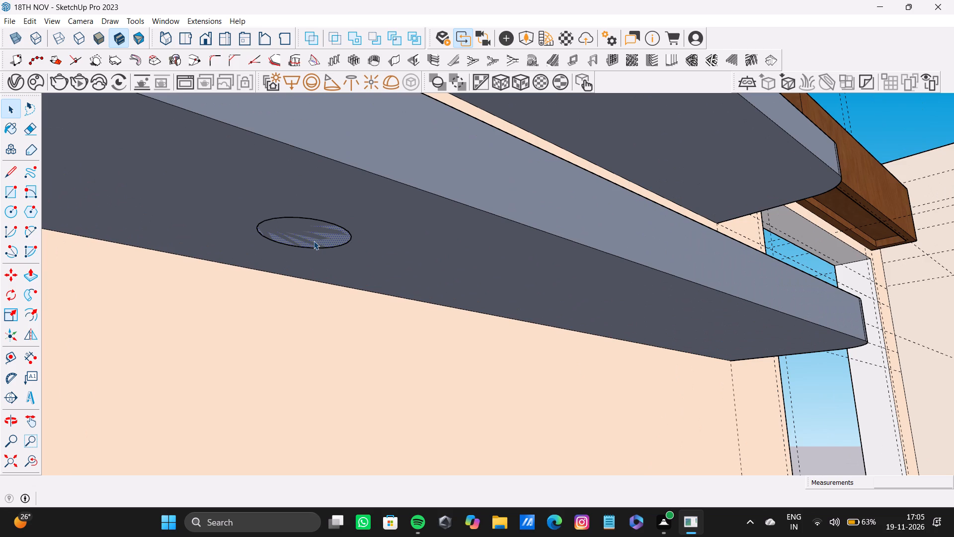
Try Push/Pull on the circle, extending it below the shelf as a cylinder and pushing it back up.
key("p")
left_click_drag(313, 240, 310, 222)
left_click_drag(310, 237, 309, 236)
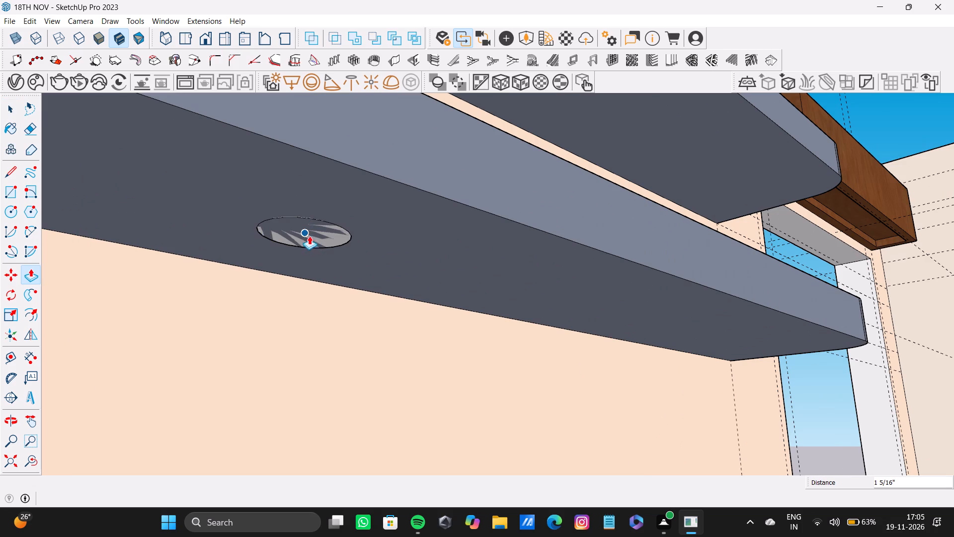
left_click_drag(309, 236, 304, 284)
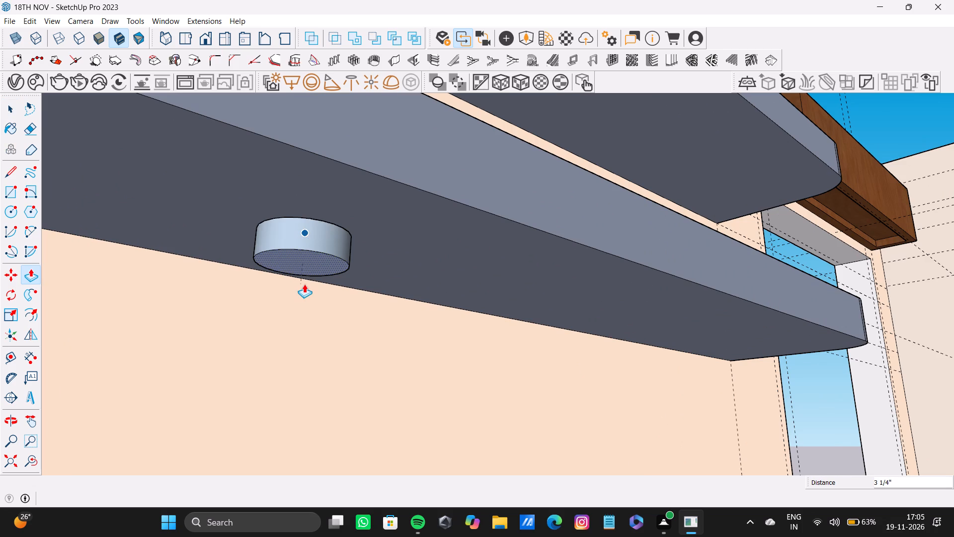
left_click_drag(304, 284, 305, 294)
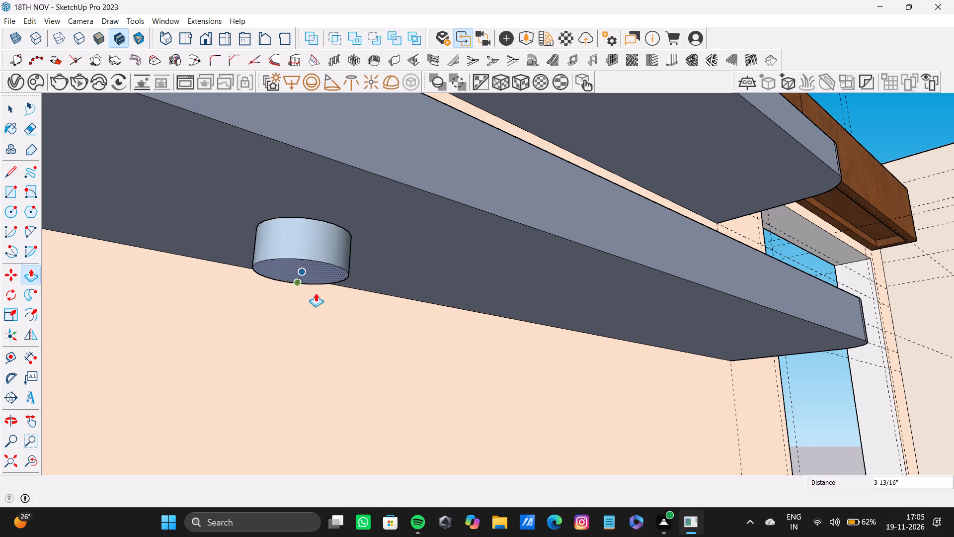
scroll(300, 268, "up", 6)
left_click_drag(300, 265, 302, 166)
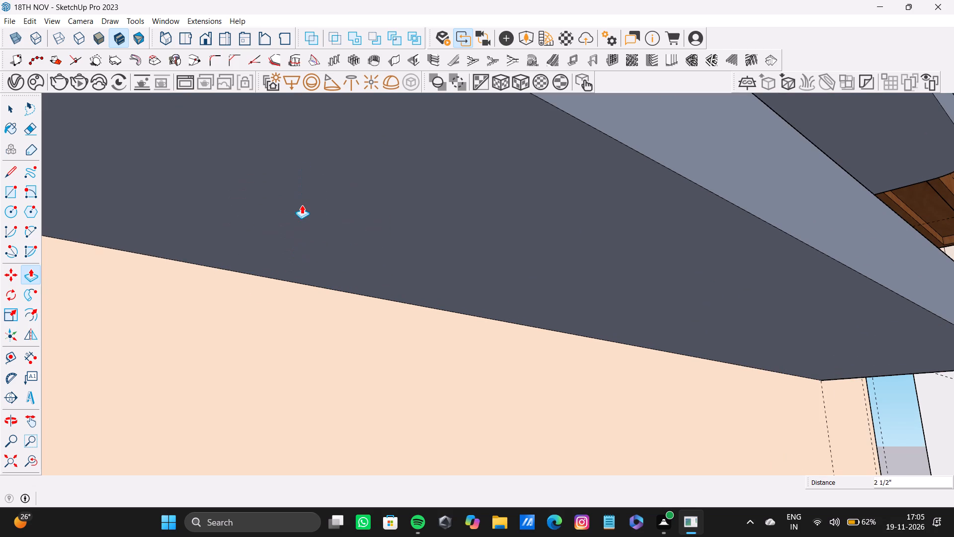
Draw a circle with a radius of about 3 7/16" on the middle shelf's underside, beside the column.
scroll(597, 201, "down", 16)
middle_click_drag(547, 232, 529, 257)
key("space")
triple_click(527, 274)
left_click(526, 273)
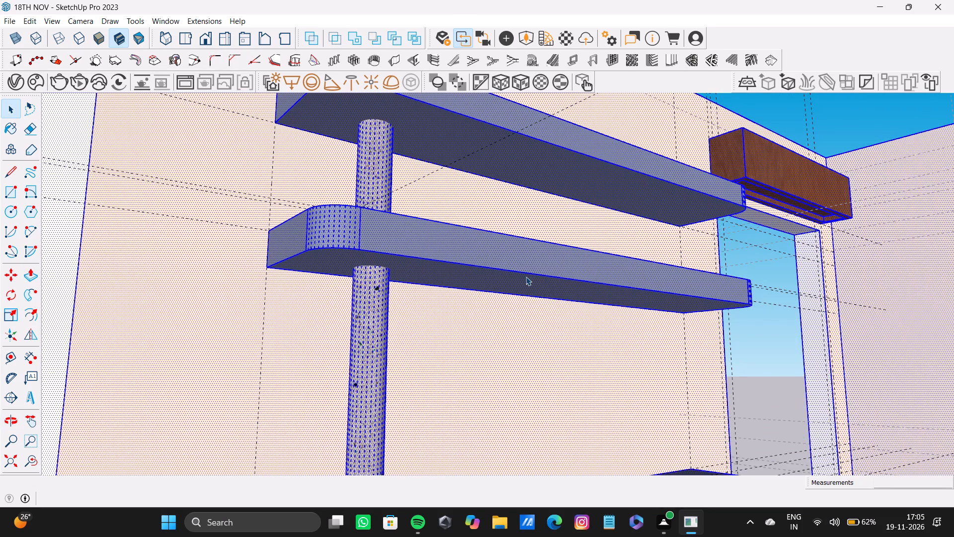
left_click(526, 276)
left_click(521, 285)
middle_click_drag(519, 281, 510, 234)
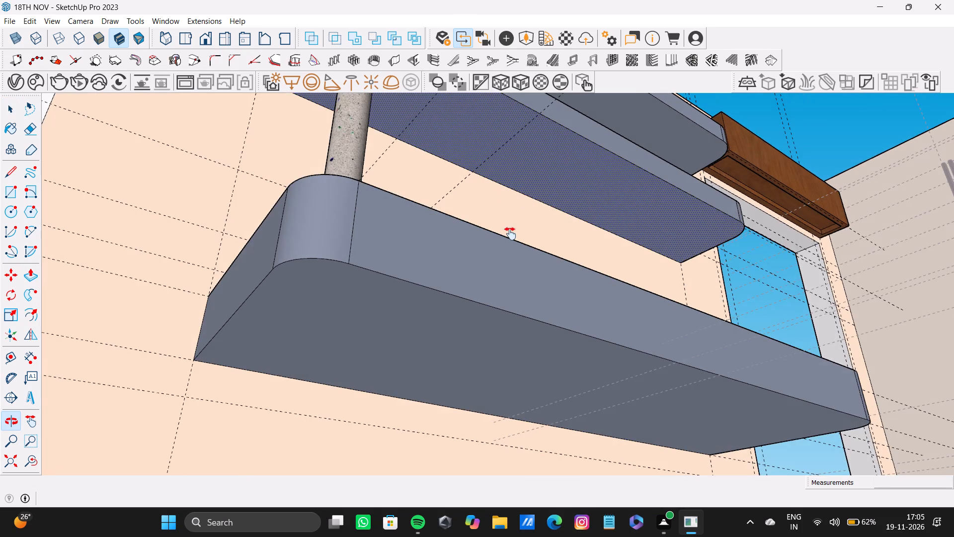
middle_click_drag(510, 234, 508, 248)
scroll(493, 177, "up", 3)
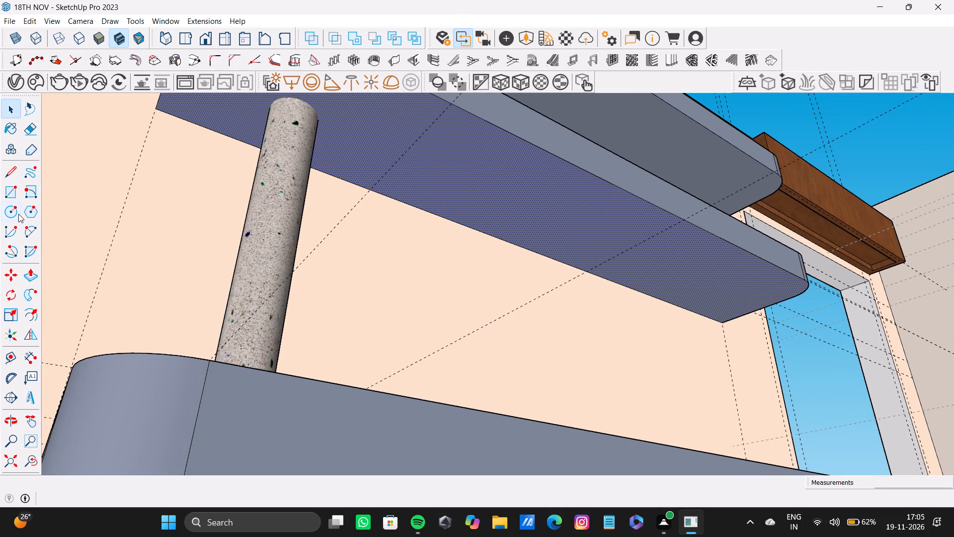
key("c")
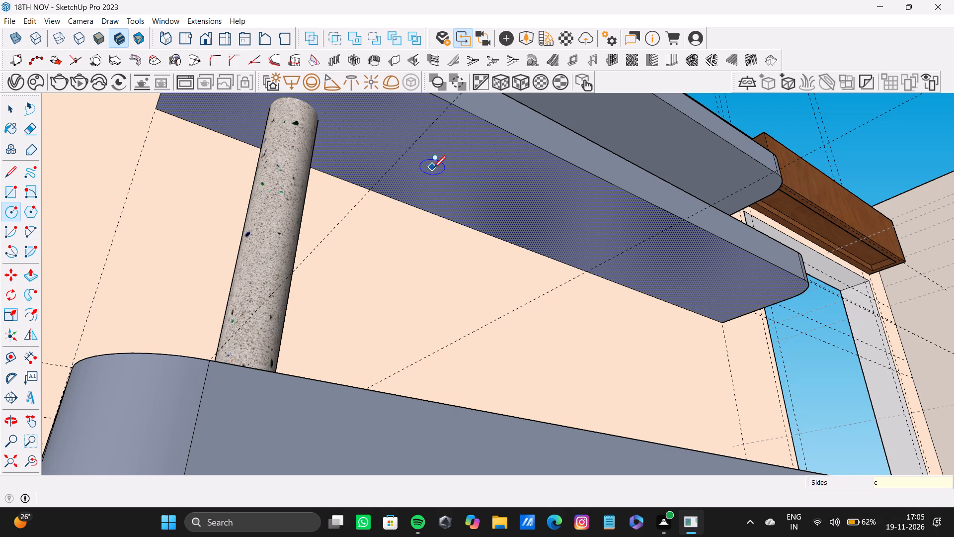
left_click(455, 162)
left_click(458, 145)
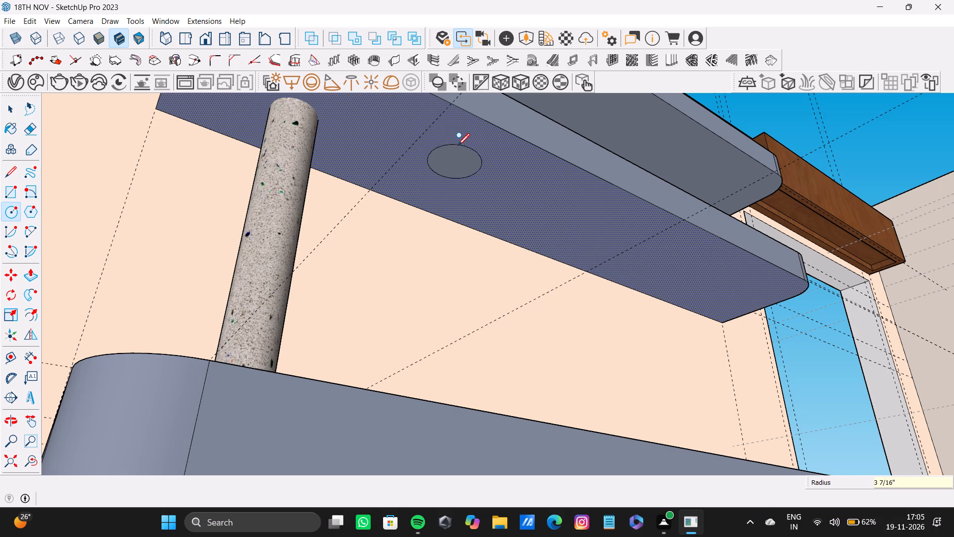
Recess the circle beside the column about 1 1/8" into the middle shelf's underside with Push/Pull.
key("space")
left_click(467, 164)
key("p")
left_click_drag(461, 167, 460, 155)
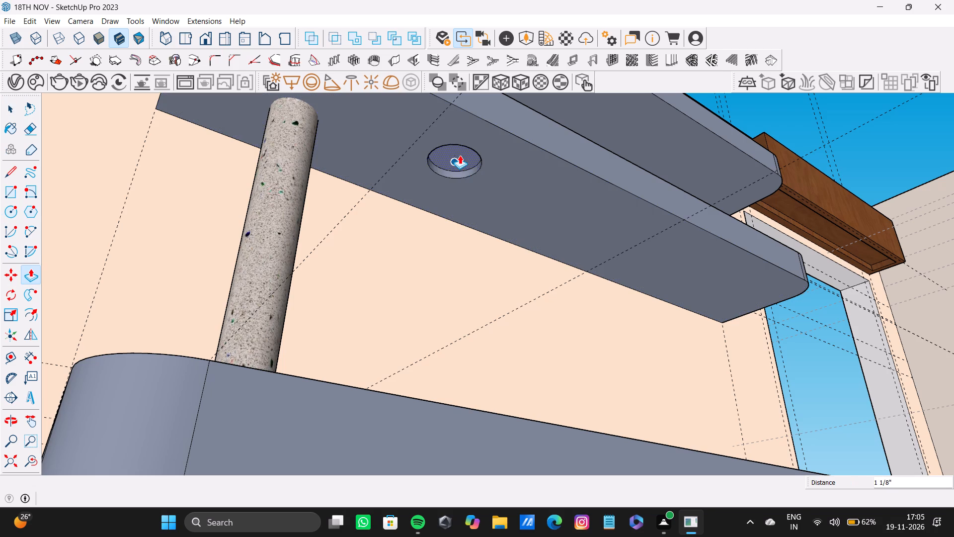
left_click_drag(460, 155, 461, 154)
scroll(487, 190, "down", 4)
key("space")
Draw a second circle with a radius of about 4" on the middle shelf's underside, near the window end.
middle_click_drag(504, 194, 504, 193)
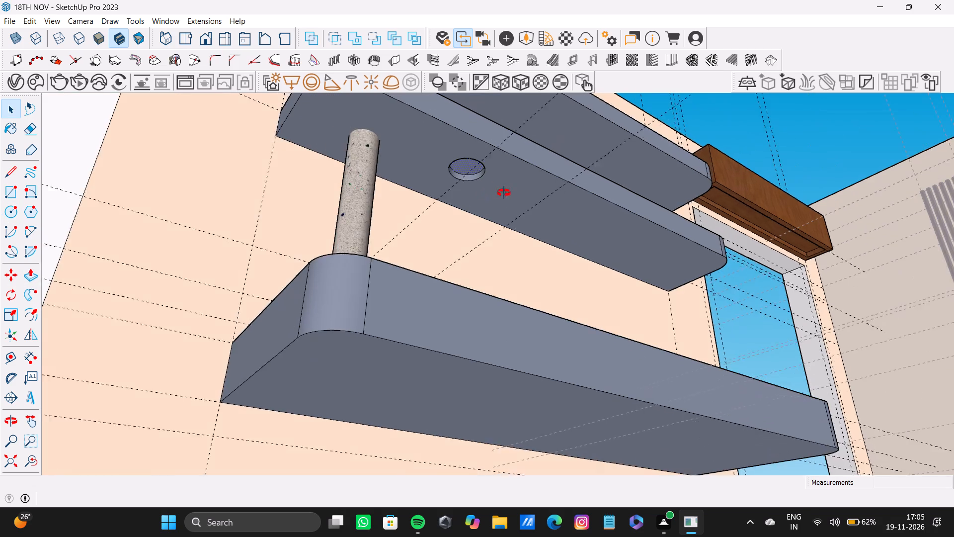
middle_click_drag(504, 193, 387, 253)
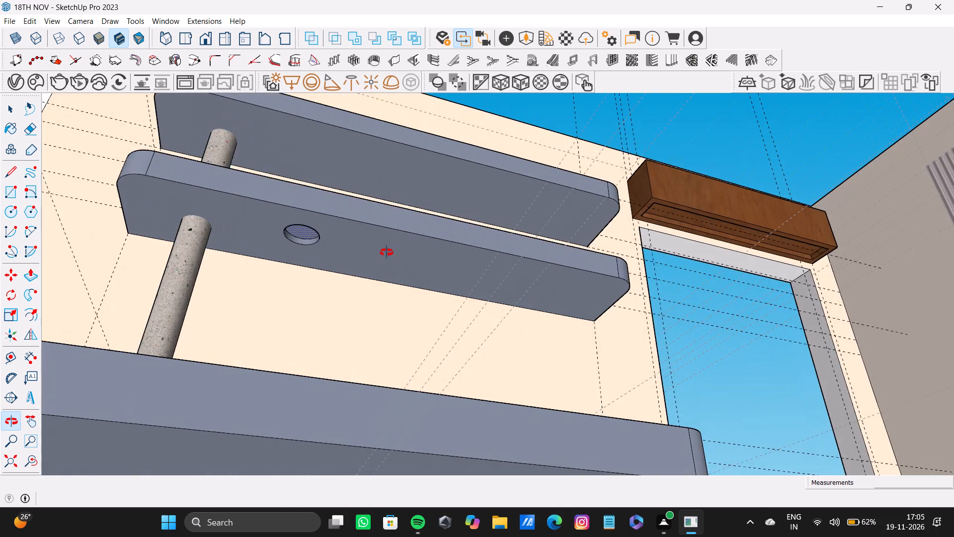
middle_click_drag(387, 253, 406, 254)
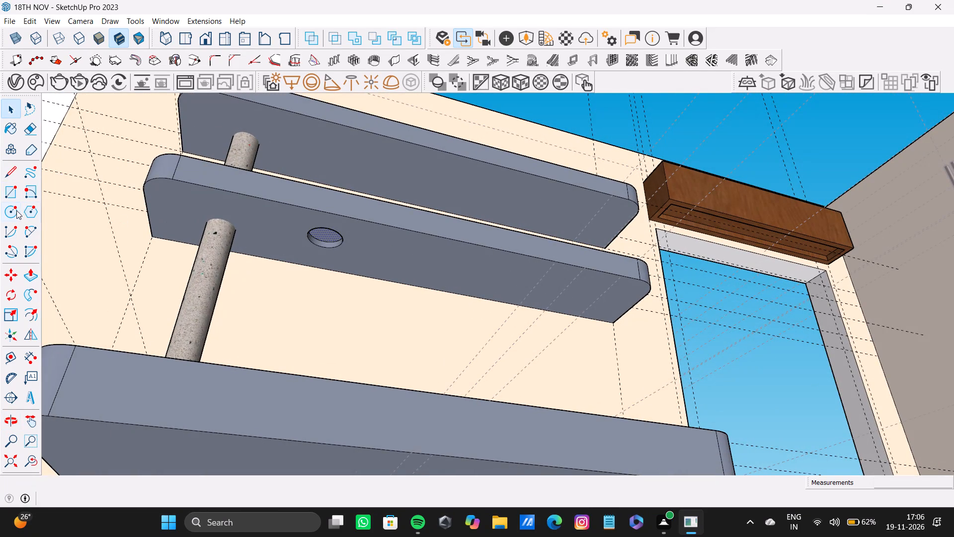
left_click(16, 210)
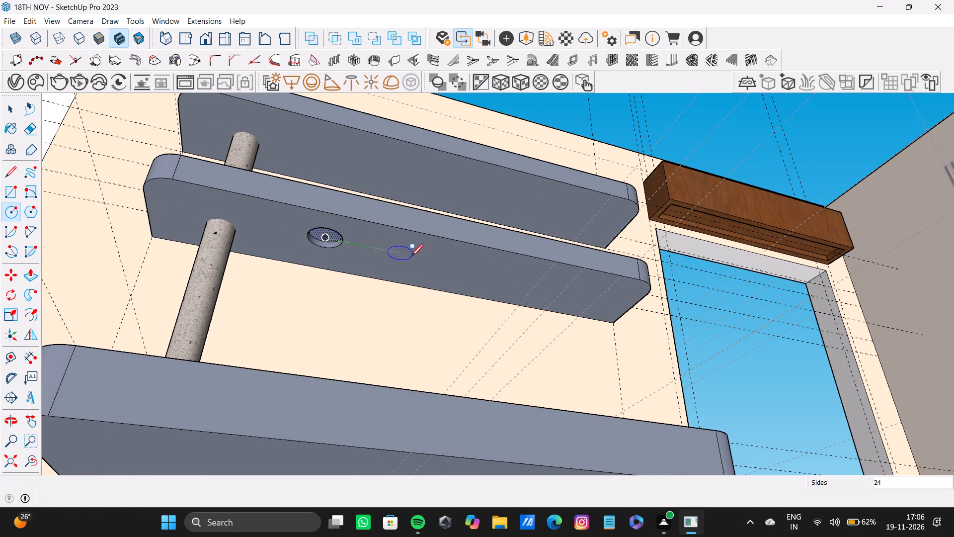
left_click(529, 277)
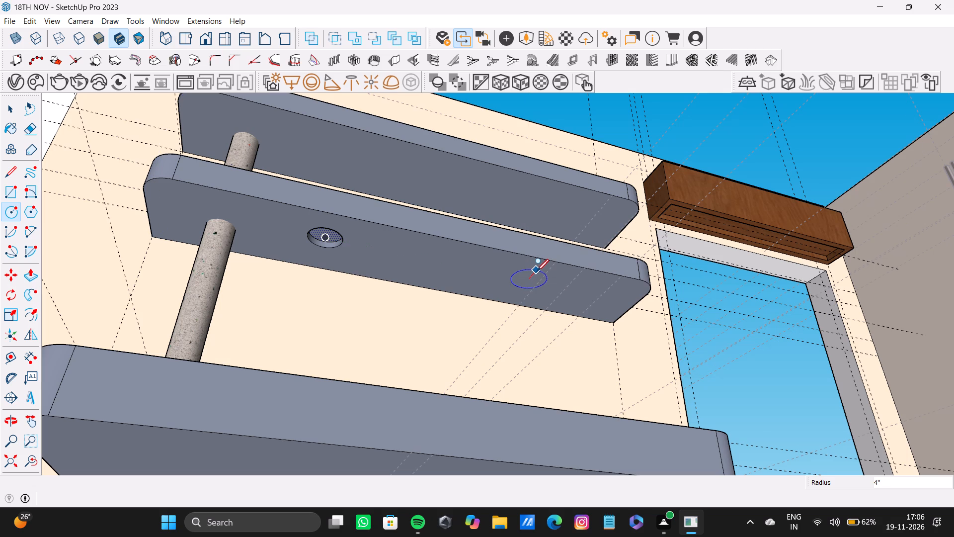
left_click(537, 270)
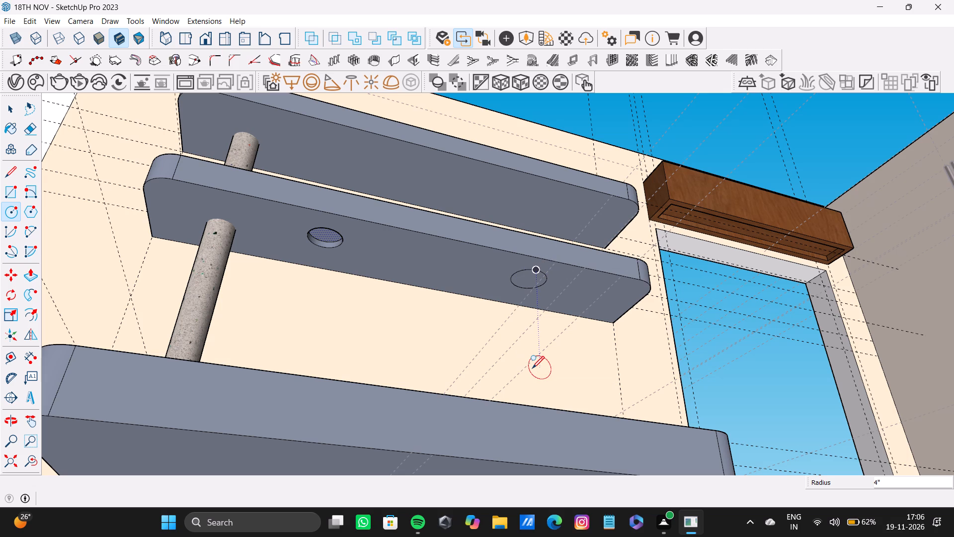
key("space")
Recess the window-end circle into the middle shelf's underside with Push/Pull, adjusting it to a shallow depth.
scroll(537, 282, "up", 2)
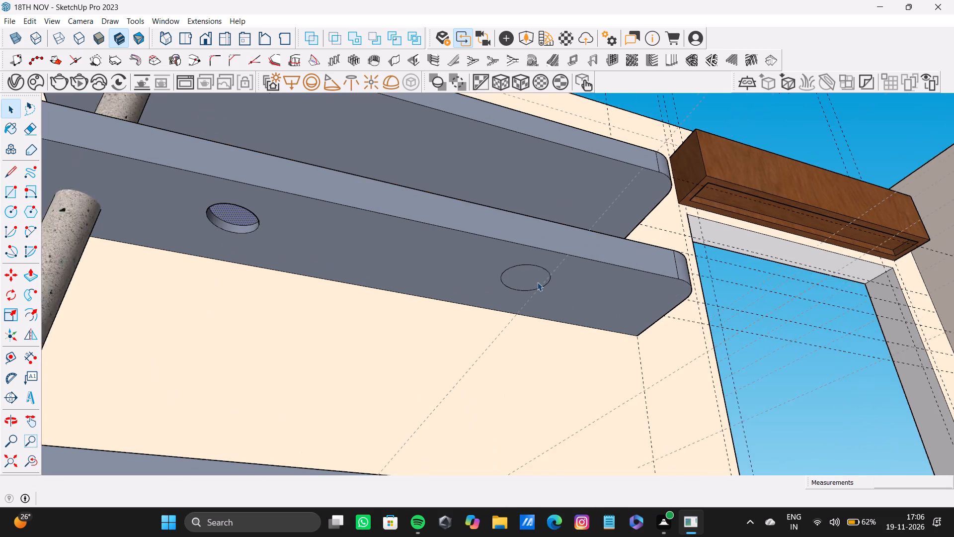
scroll(537, 282, "up", 2)
left_click(516, 277)
key("p")
left_click_drag(516, 277, 516, 277)
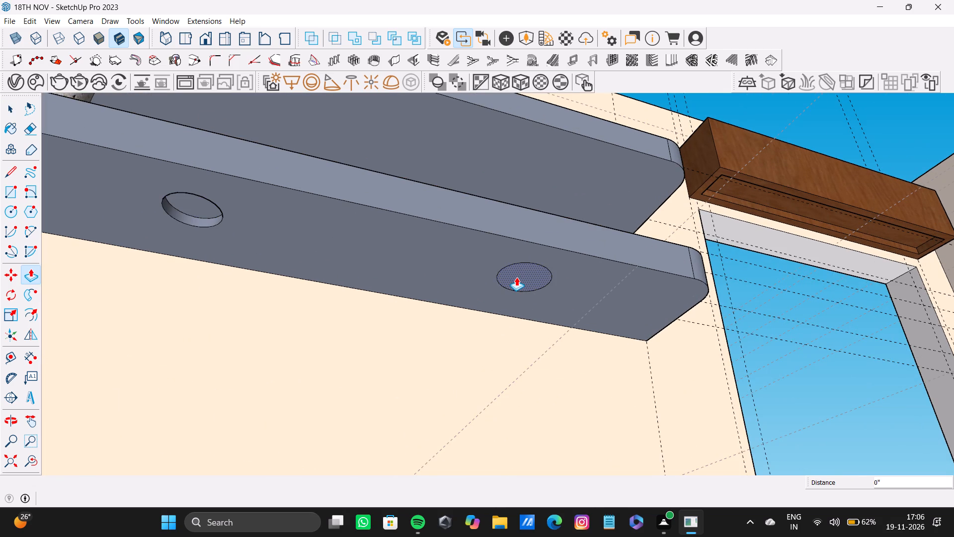
left_click_drag(516, 277, 519, 259)
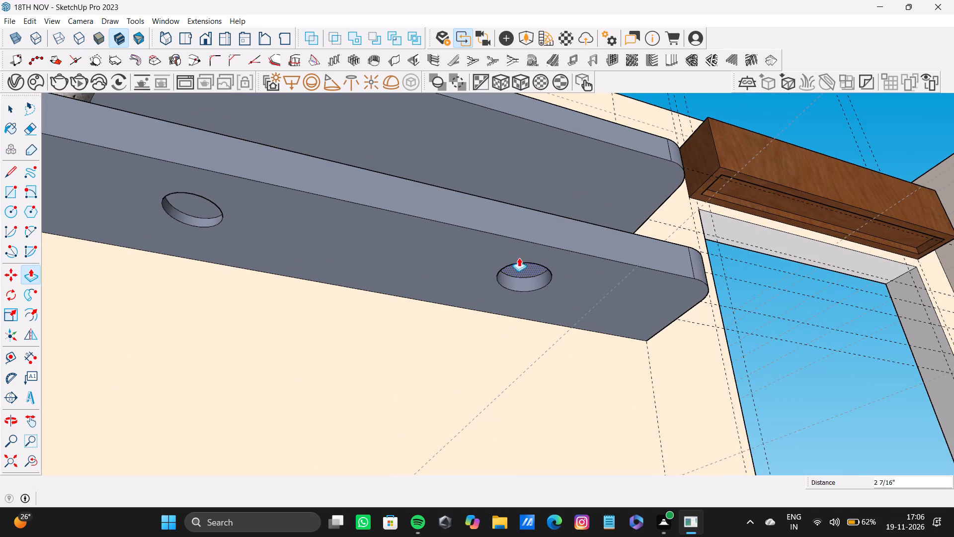
left_click_drag(524, 272, 510, 284)
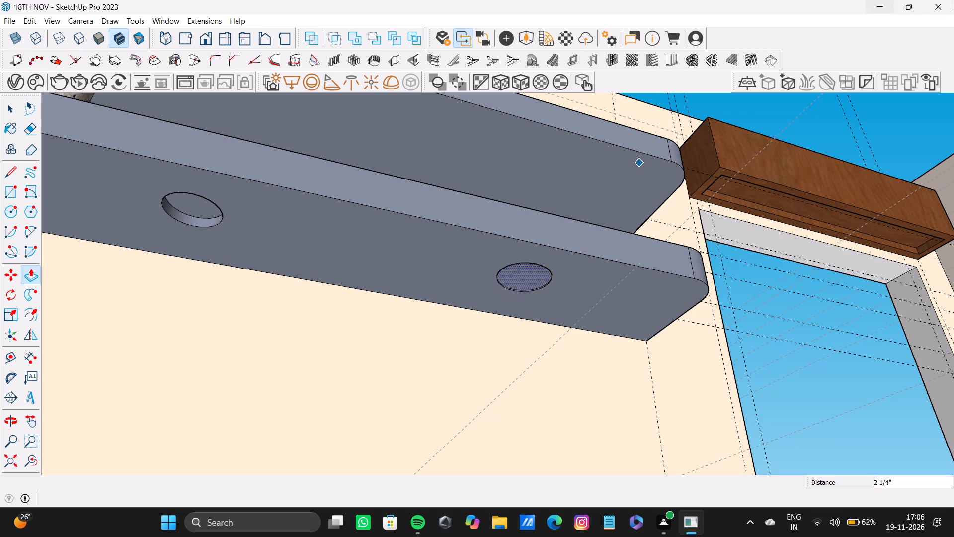
scroll(523, 291, "up", 4)
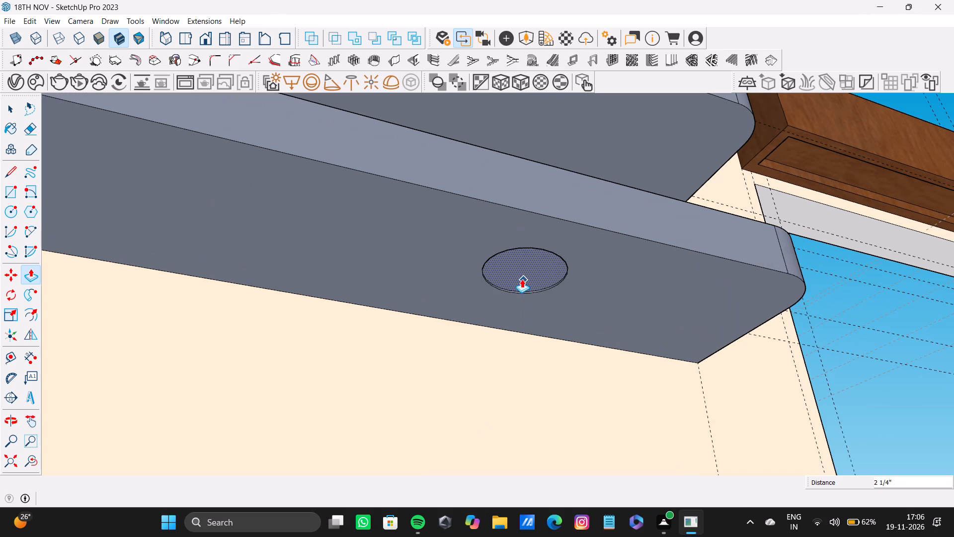
left_click_drag(522, 279, 517, 272)
key("space")
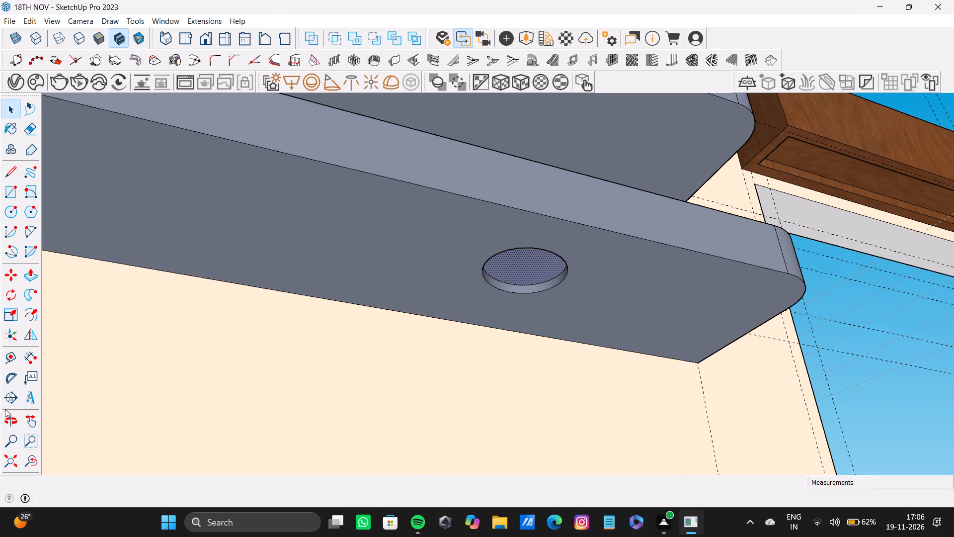
Examine the whole room and its wall shelves from outside, eye level and above.
left_click(3, 462)
scroll(205, 394, "down", 4)
middle_click_drag(228, 374, 403, 526)
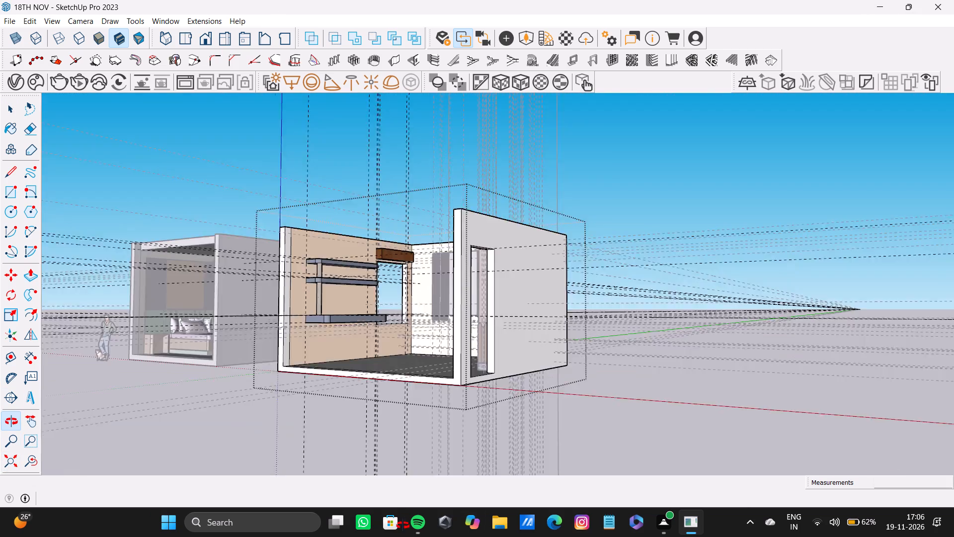
middle_click_drag(403, 526, 404, 528)
scroll(396, 413, "up", 14)
middle_click_drag(280, 245, 353, 364, "shift")
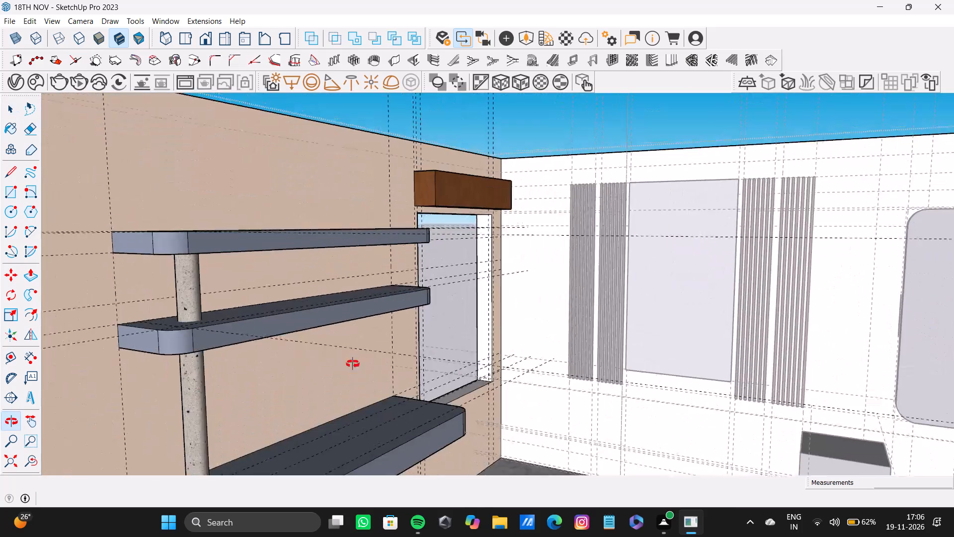
middle_click_drag(353, 364, 308, 382, "shift")
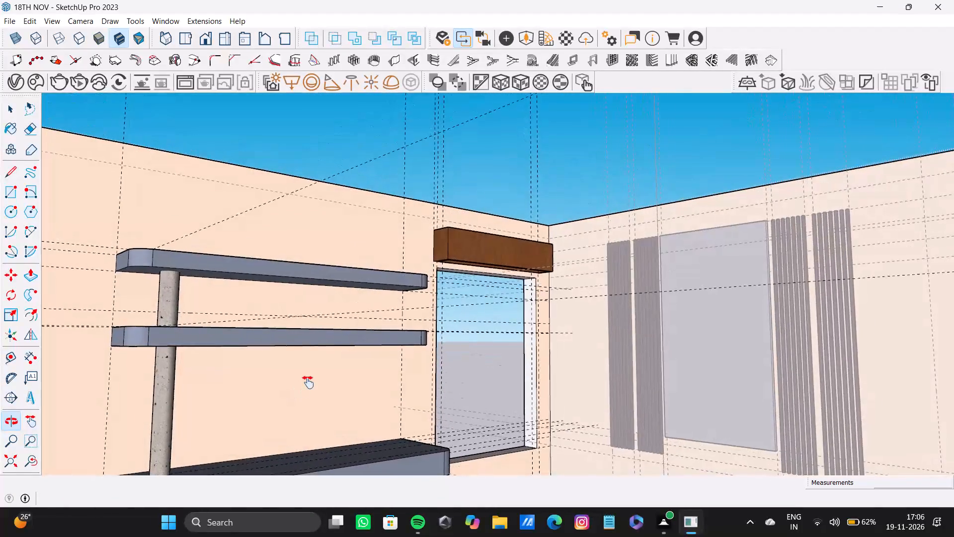
middle_click_drag(308, 382, 388, 430, "shift")
scroll(382, 416, "down", 8)
middle_click_drag(382, 409, 587, 440)
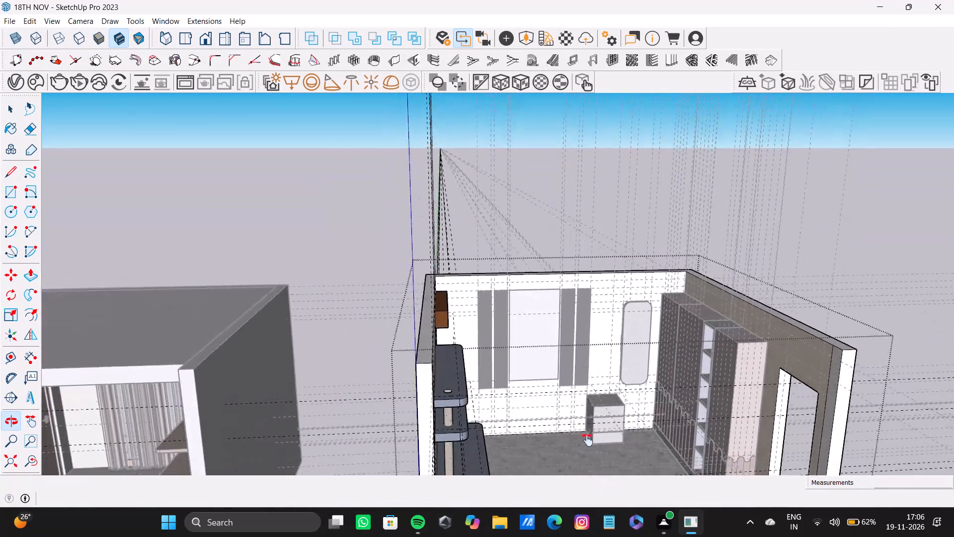
middle_click_drag(587, 440, 470, 440)
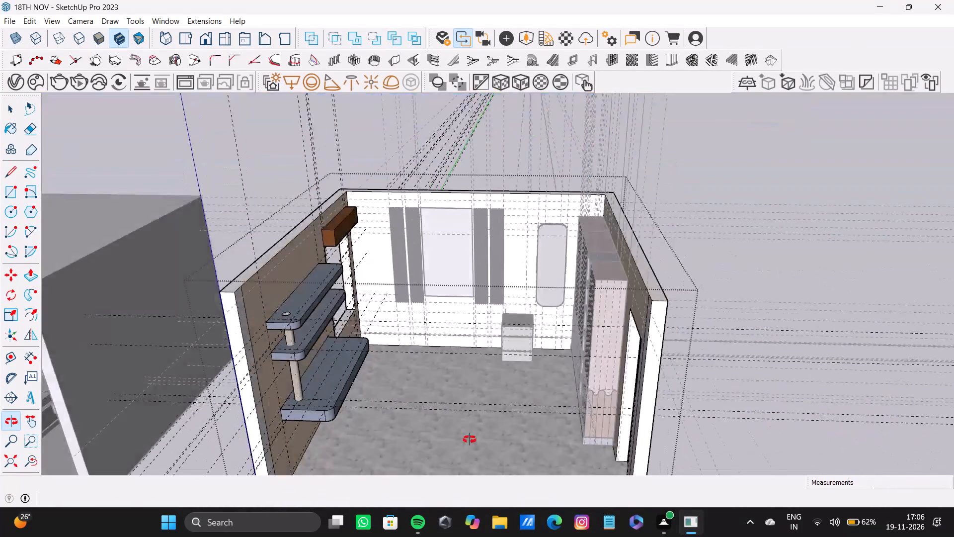
middle_click_drag(470, 440, 491, 434)
Close the room group to return to the whole model.
key("space")
left_click(243, 129)
Examine the wardrobe, mirror and slatted wall panels from above.
scroll(616, 306, "up", 4)
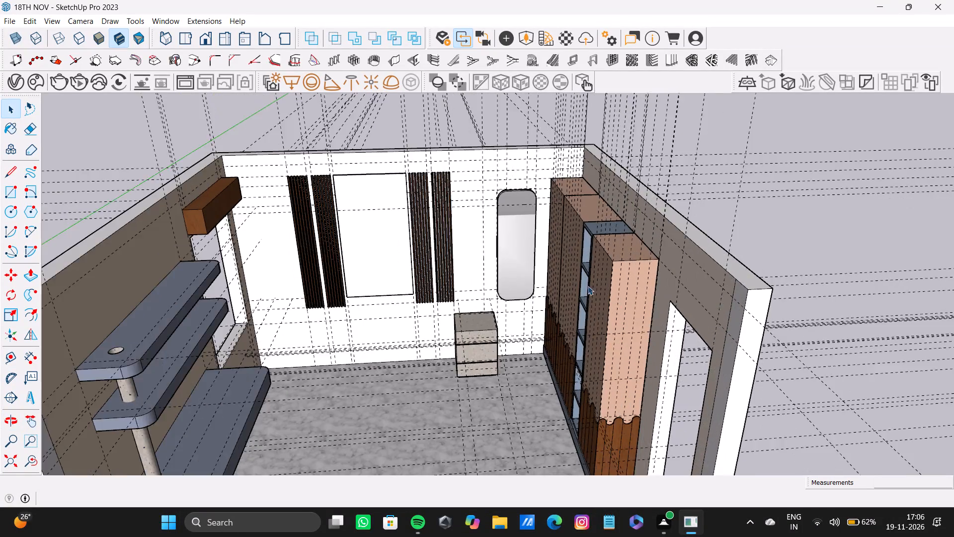
scroll(588, 286, "up", 3)
middle_click_drag(559, 284, 662, 380, "shift")
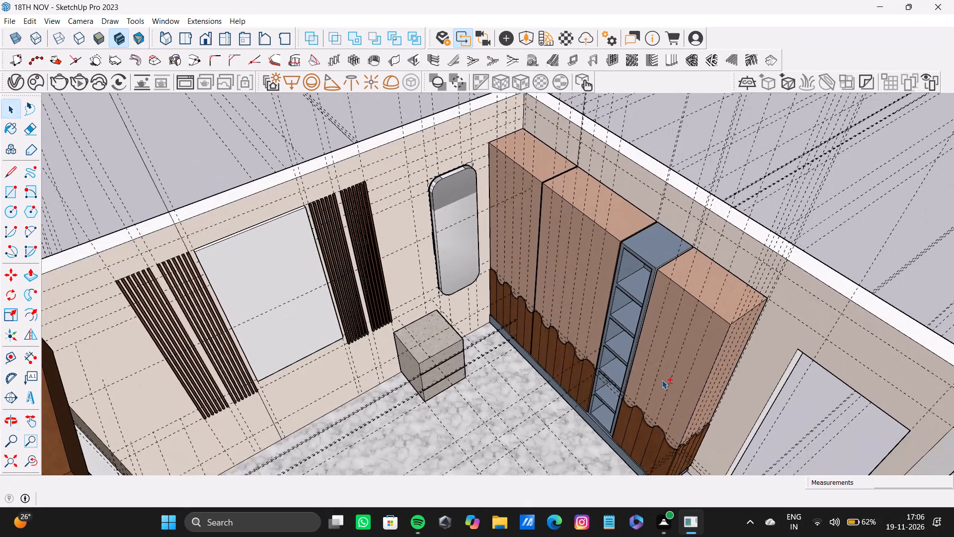
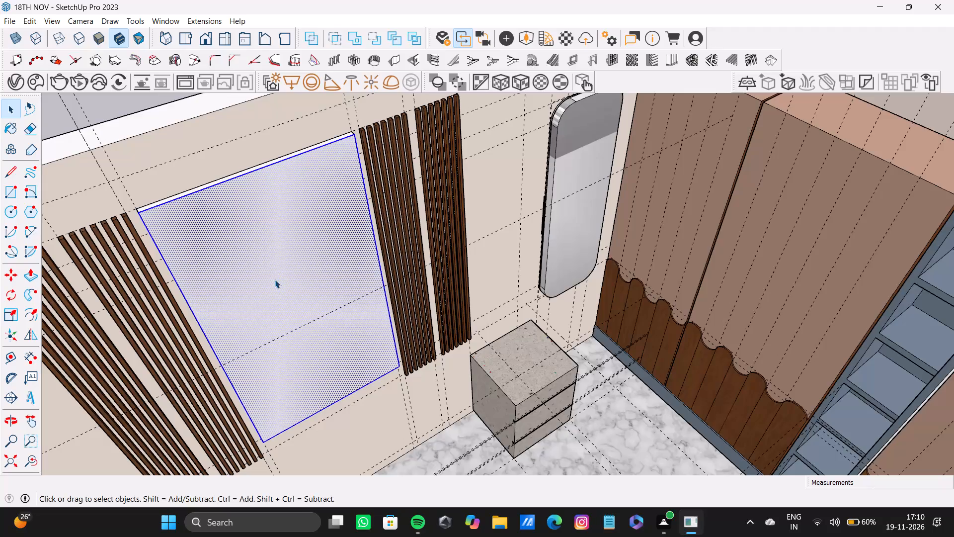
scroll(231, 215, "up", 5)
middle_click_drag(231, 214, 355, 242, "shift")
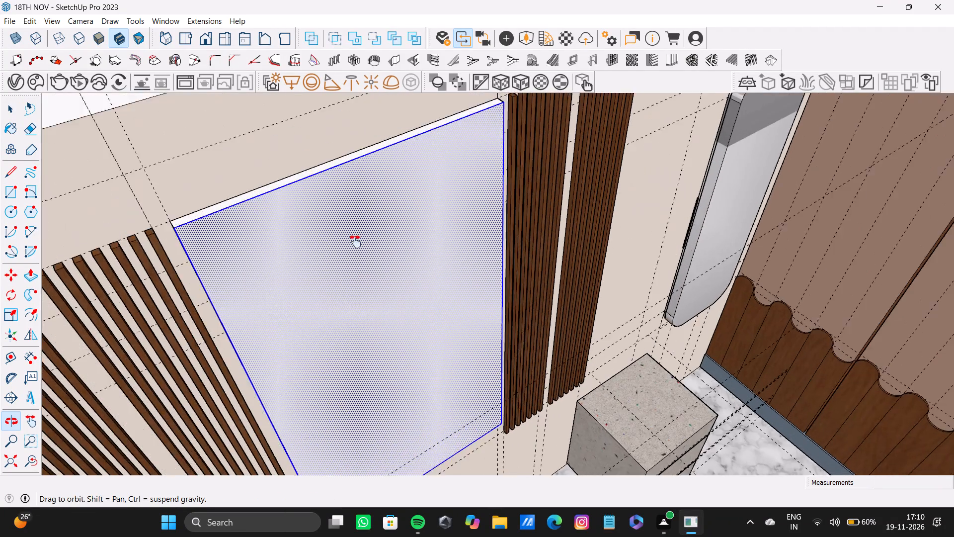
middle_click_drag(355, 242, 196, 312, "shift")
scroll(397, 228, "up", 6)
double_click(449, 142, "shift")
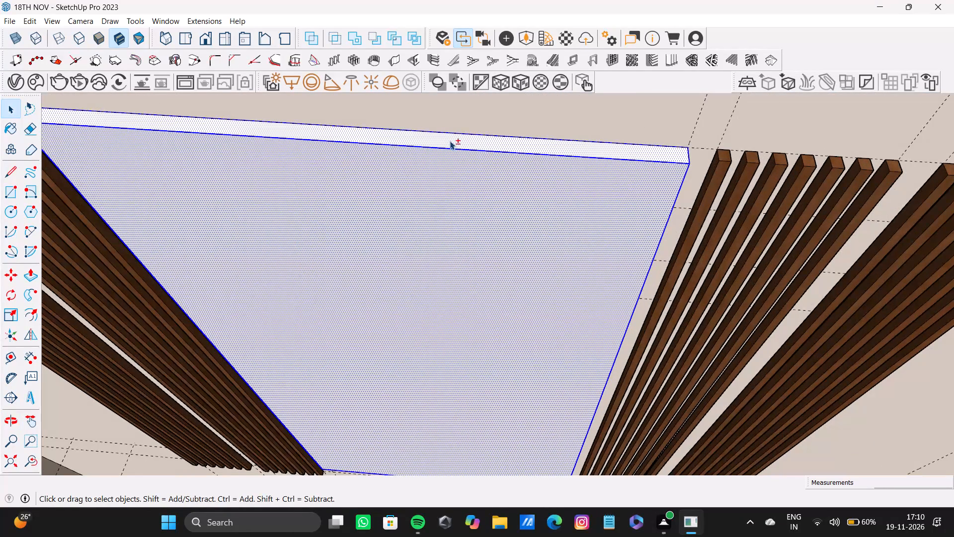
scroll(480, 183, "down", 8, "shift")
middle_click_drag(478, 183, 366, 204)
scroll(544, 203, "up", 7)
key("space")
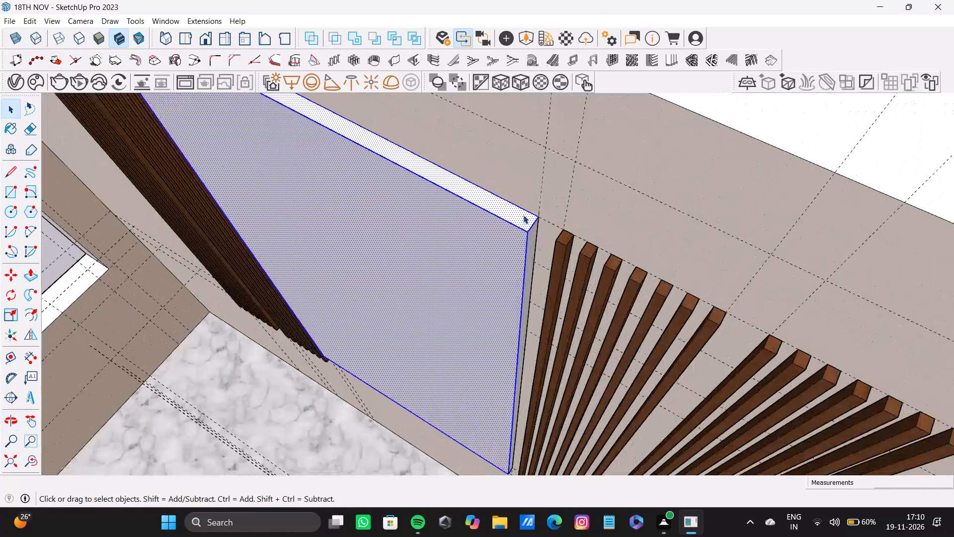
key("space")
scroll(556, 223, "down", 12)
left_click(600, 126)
Copy the blank wall panel's four wall-side edges about 3/8" forward across its thickness with the Move tool.
scroll(530, 225, "up", 7)
middle_click_drag(529, 224, 531, 288, "shift")
key("space")
scroll(532, 286, "up", 5)
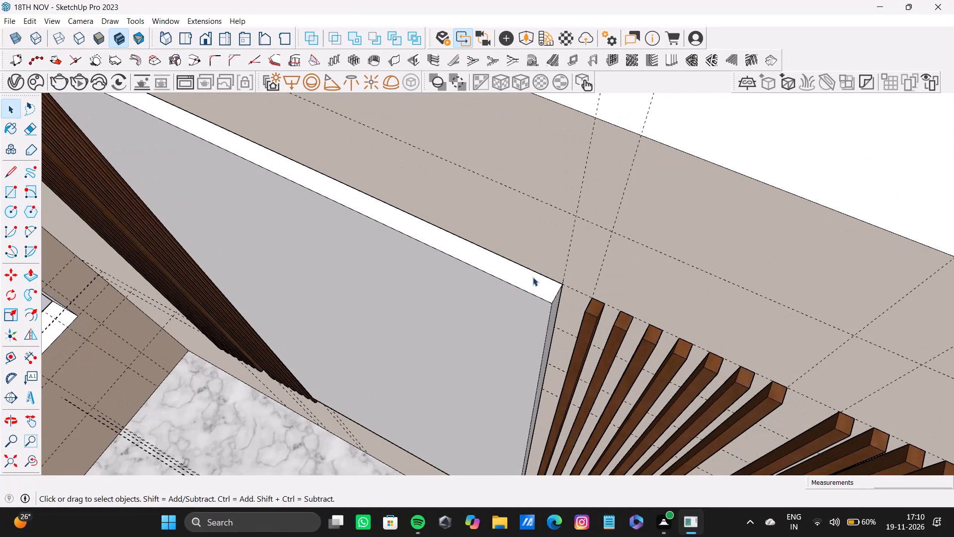
left_click(535, 272)
scroll(550, 303, "up", 3, "shift")
middle_click_drag(550, 303, 526, 296)
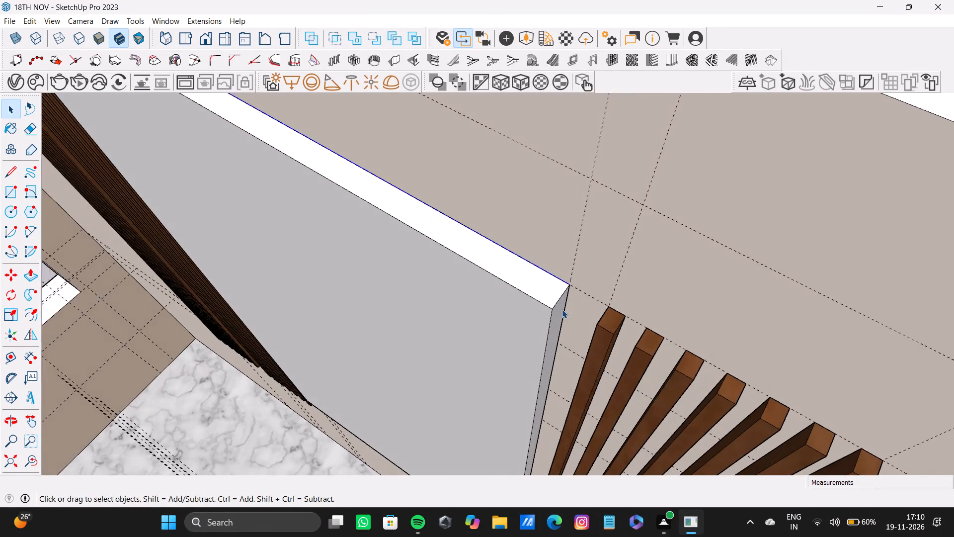
scroll(579, 315, "up", 9, "shift")
left_click(555, 307, "shift")
scroll(554, 306, "down", 14, "shift")
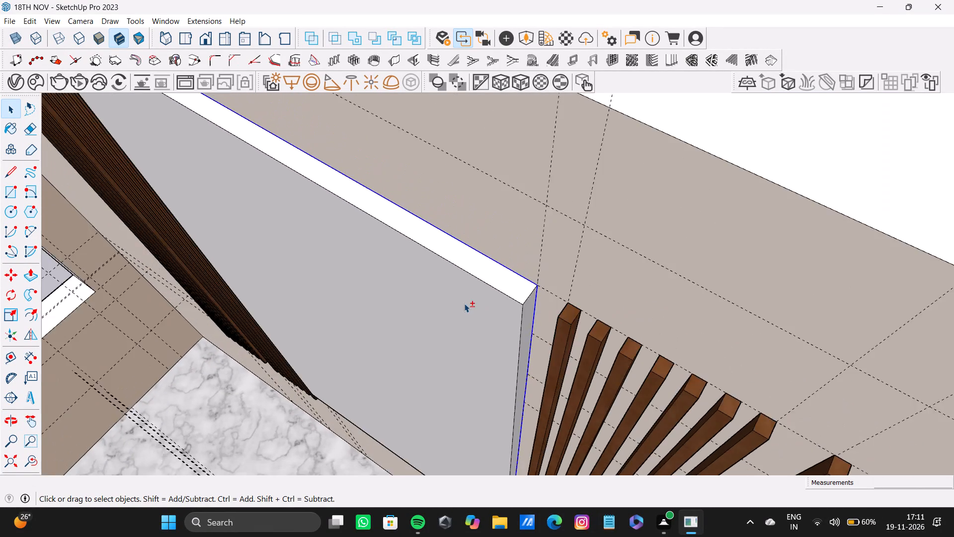
scroll(464, 303, "down", 8, "shift")
middle_click_drag(178, 285, 433, 279, "shift")
scroll(403, 268, "up", 8)
middle_click_drag(609, 186, 303, 262, "shift")
scroll(414, 286, "down", 2)
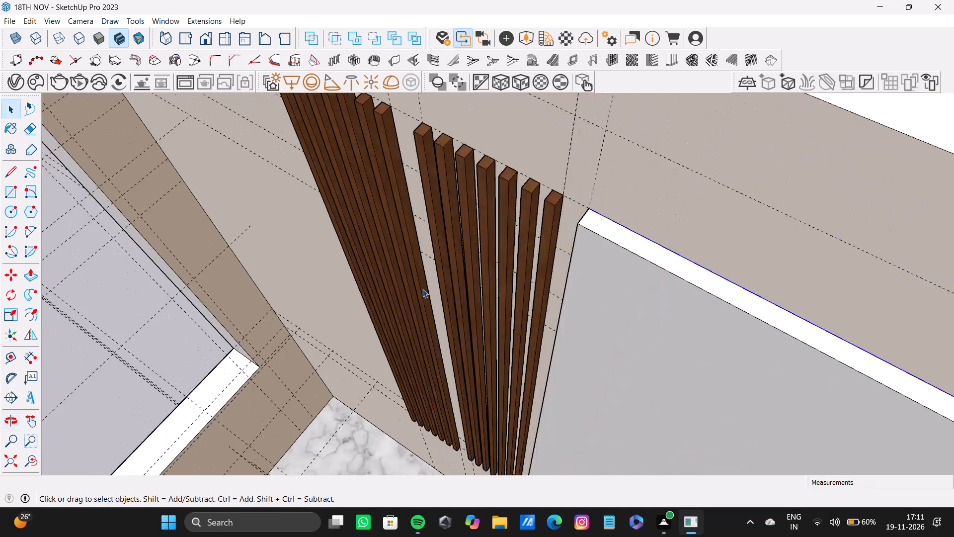
scroll(422, 289, "down", 8)
middle_click(422, 289)
middle_click_drag(422, 289, 564, 303)
middle_click_drag(569, 304, 664, 314)
scroll(599, 240, "up", 5)
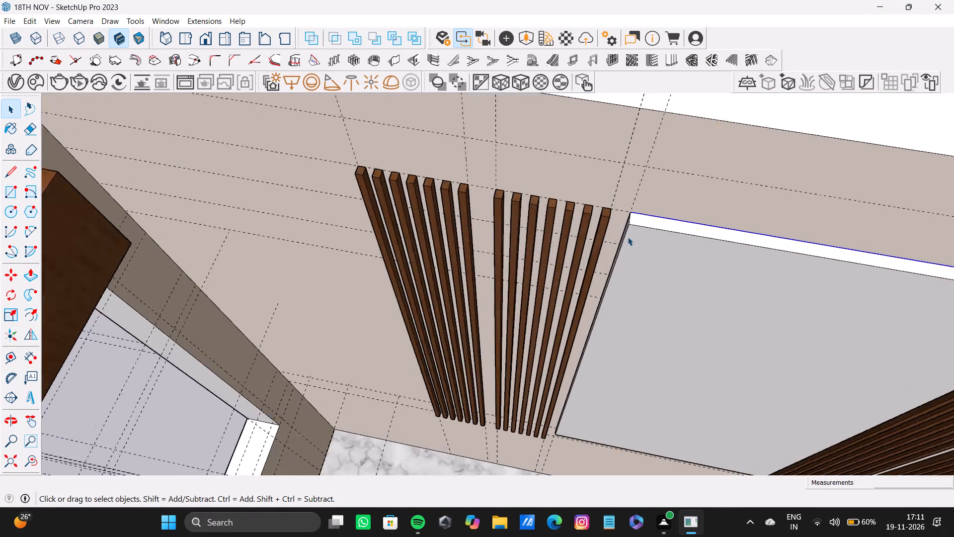
scroll(628, 237, "up", 2)
middle_click_drag(626, 236, 723, 298, "shift")
scroll(610, 274, "up", 7)
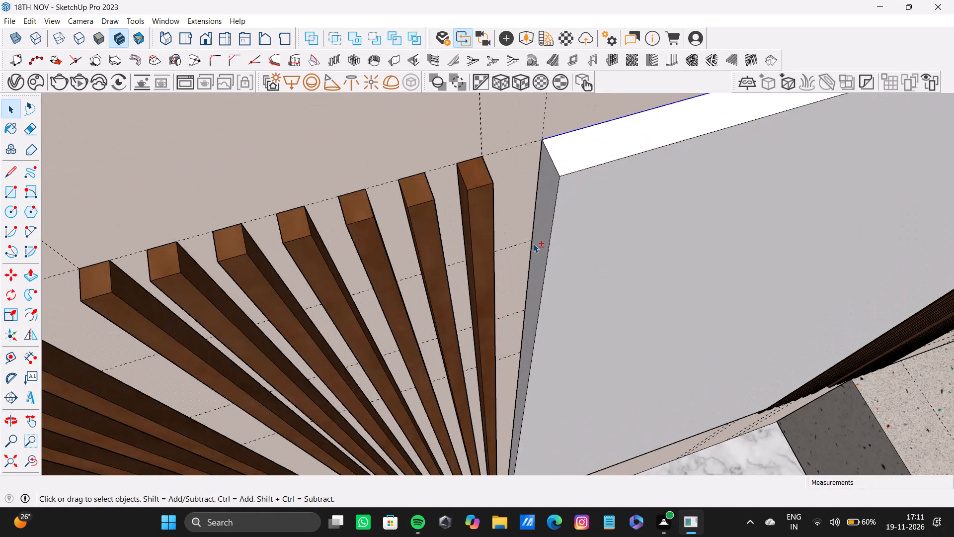
left_click(533, 244, "shift")
scroll(539, 247, "down", 8, "shift")
middle_click_drag(621, 298, 489, 155, "shift")
scroll(533, 283, "up", 1)
middle_click_drag(533, 283, 489, 171)
scroll(565, 413, "down", 2)
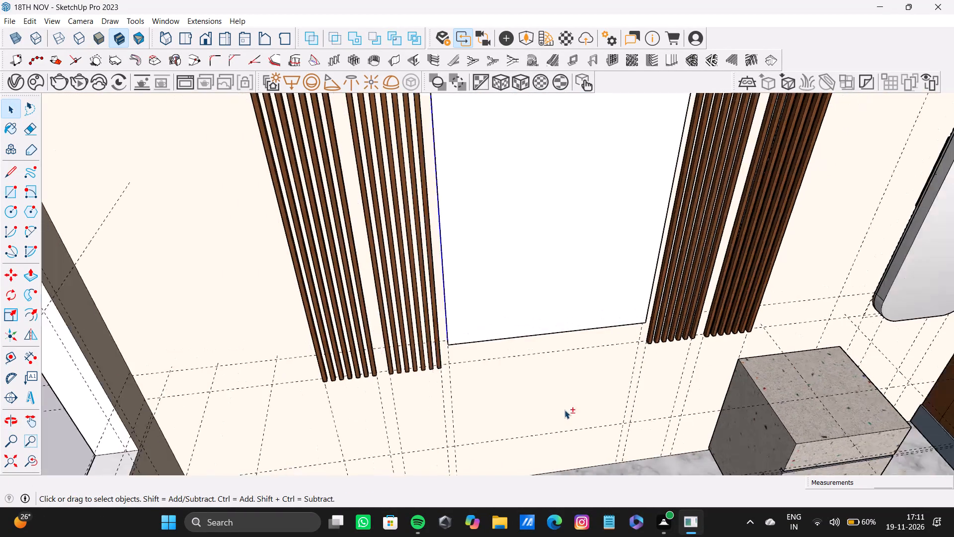
middle_click_drag(564, 409, 478, 332, "shift")
scroll(569, 306, "up", 9)
middle_click_drag(603, 296, 529, 191)
scroll(620, 292, "up", 3)
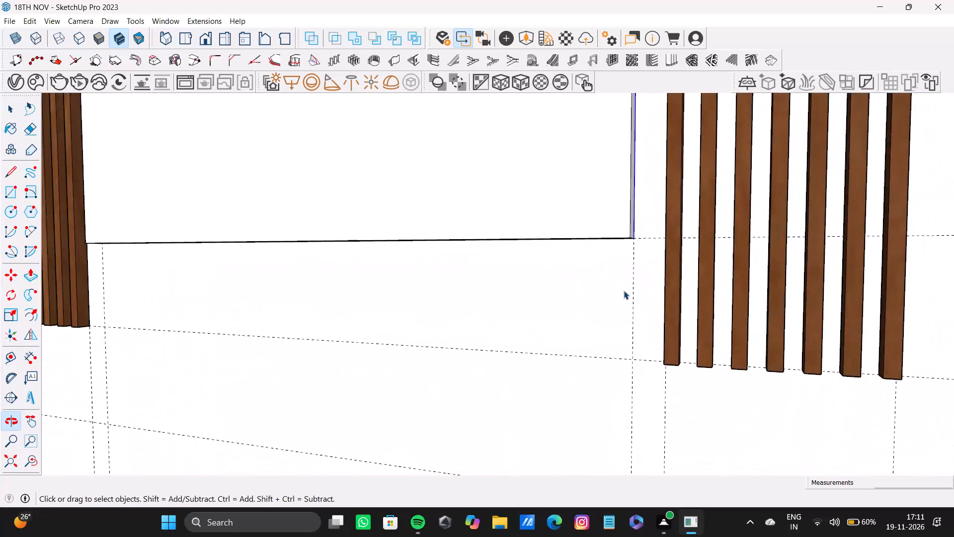
scroll(624, 290, "up", 3)
middle_click_drag(622, 266, 615, 173)
scroll(641, 260, "up", 8)
scroll(623, 243, "up", 2, "shift")
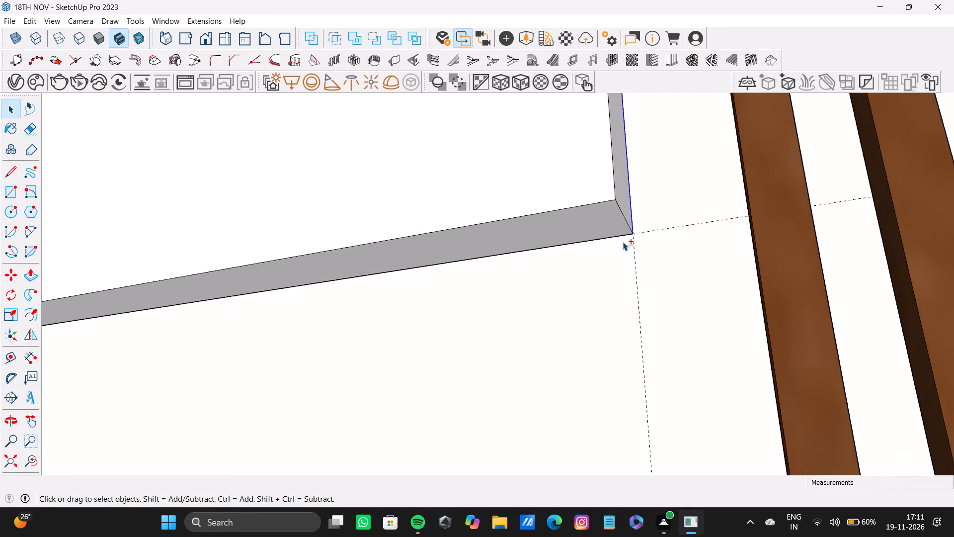
scroll(623, 242, "up", 3, "shift")
left_click(623, 234, "shift")
scroll(616, 234, "down", 12, "shift")
scroll(471, 218, "up", 1, "shift")
middle_click_drag(471, 218, 700, 280, "shift")
scroll(537, 275, "down", 9)
middle_click_drag(443, 285, 751, 303, "shift")
scroll(399, 317, "up", 5)
middle_click_drag(431, 323, 668, 400)
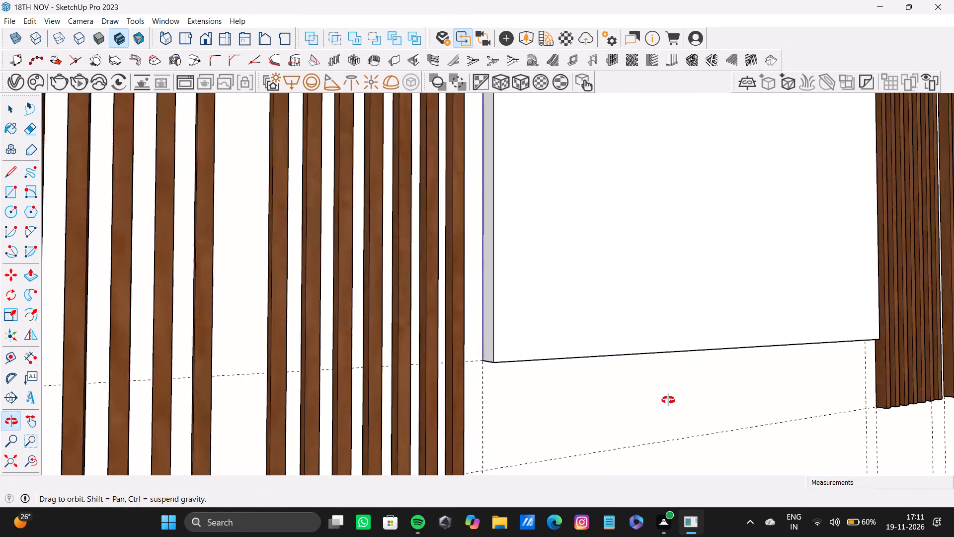
middle_click_drag(668, 400, 671, 404)
key("m")
scroll(484, 348, "up", 10)
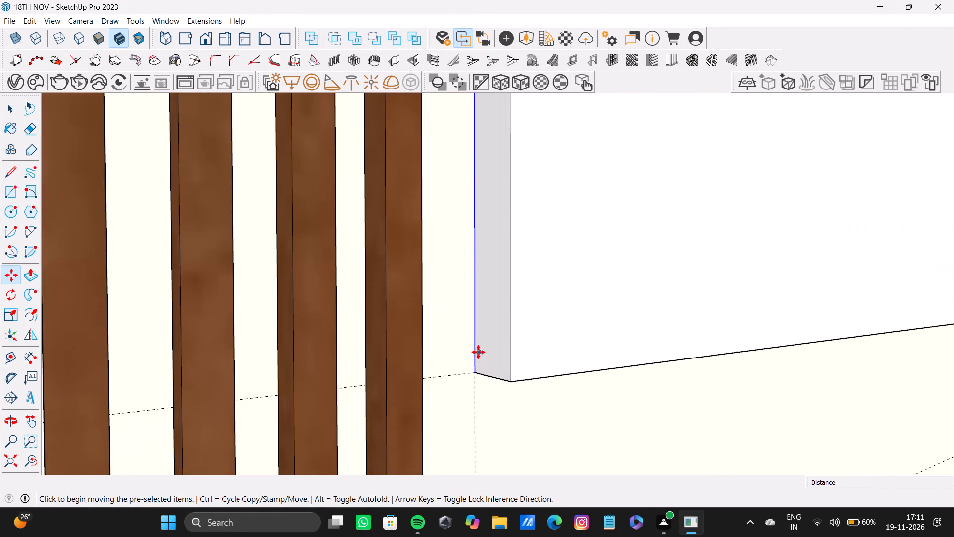
left_click(472, 350)
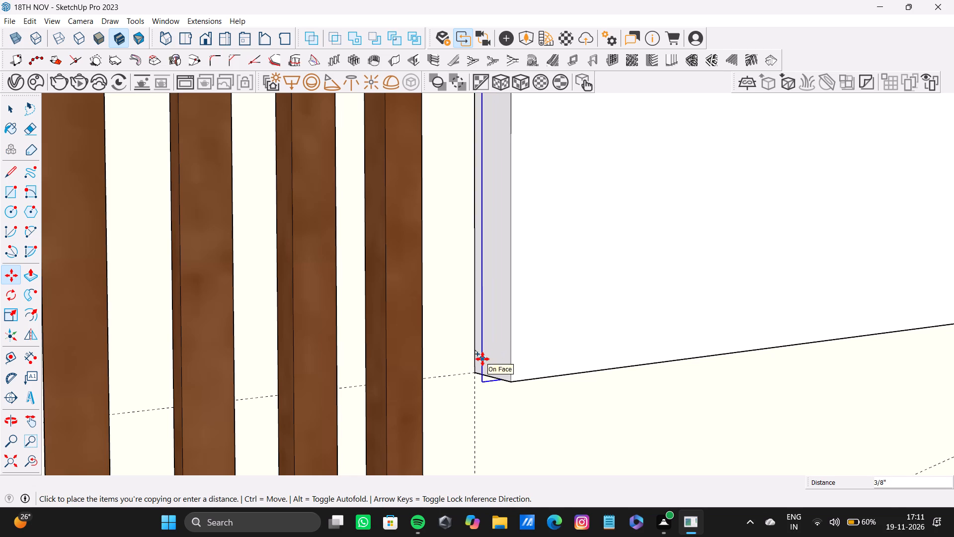
left_click(481, 357)
key("space")
Group the narrow wall-side strips running around all four sides of the blank panel between the slats.
scroll(480, 350, "up", 7)
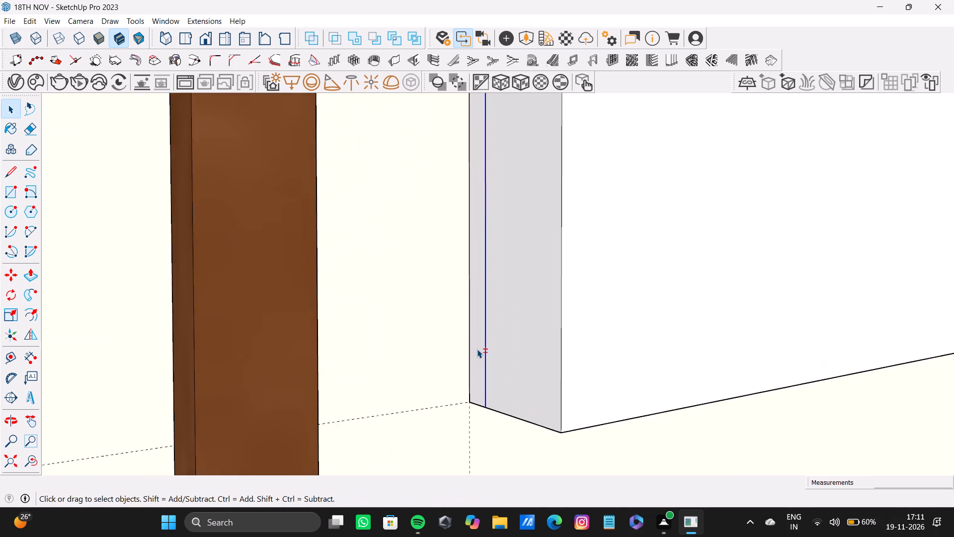
scroll(477, 349, "up", 4)
double_click(477, 349, "shift")
scroll(480, 346, "down", 9, "shift")
middle_click_drag(504, 376, 470, 292, "shift")
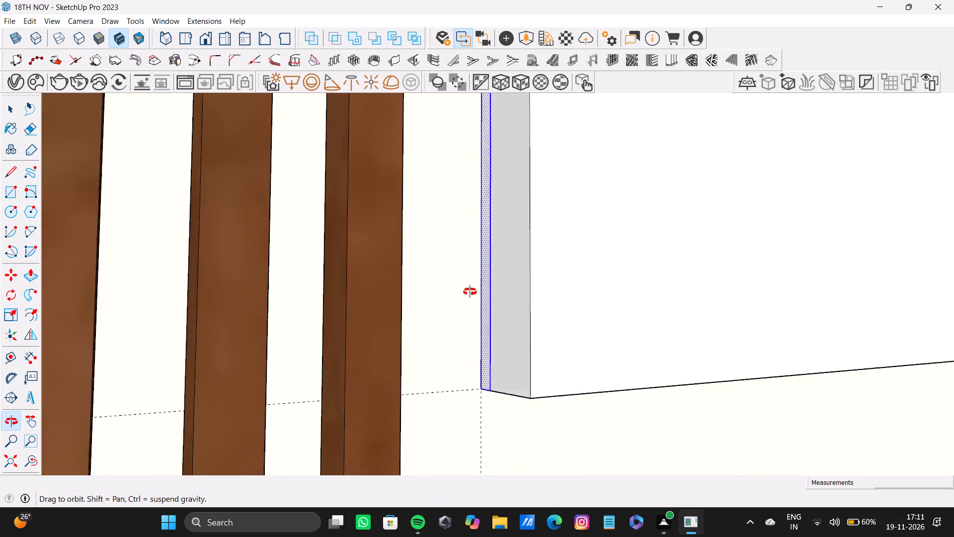
middle_click_drag(470, 292, 456, 249, "shift")
middle_click_drag(583, 412, 566, 376)
double_click(551, 410, "shift")
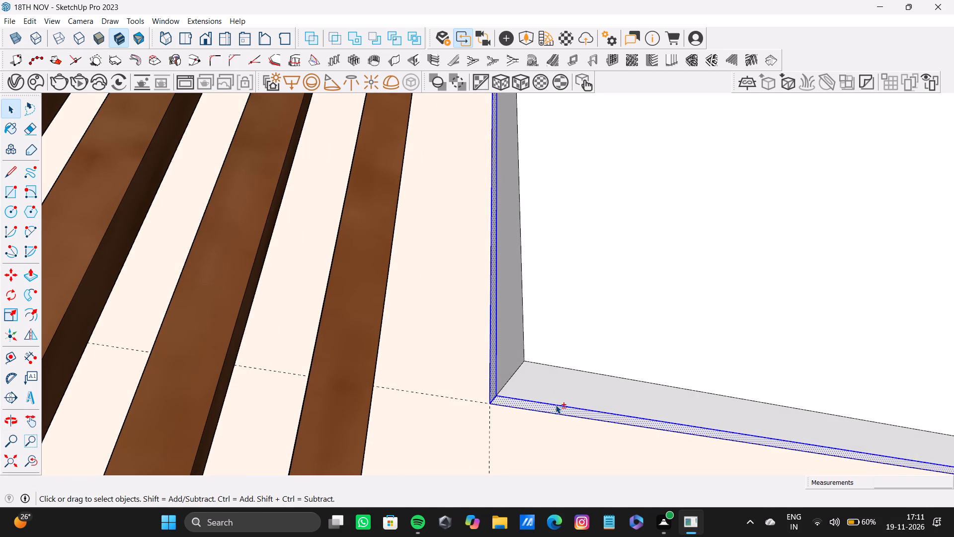
scroll(556, 405, "down", 10, "shift")
middle_click_drag(617, 357, 181, 396, "shift")
scroll(553, 438, "down", 5, "shift")
middle_click_drag(620, 451, 407, 421, "shift")
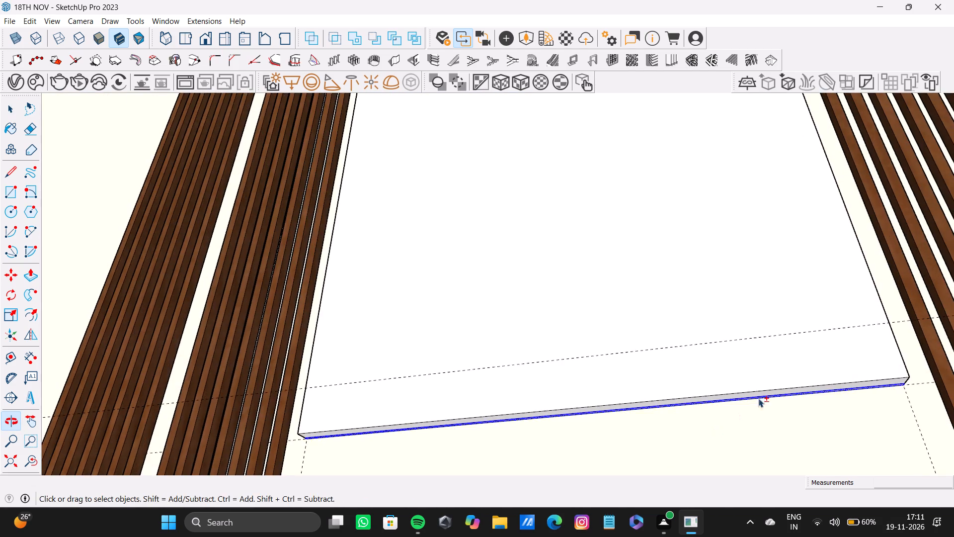
middle_click_drag(764, 394, 551, 459, "shift")
scroll(761, 430, "up", 4)
middle_click_drag(656, 403, 576, 453)
scroll(710, 414, "up", 7, "shift")
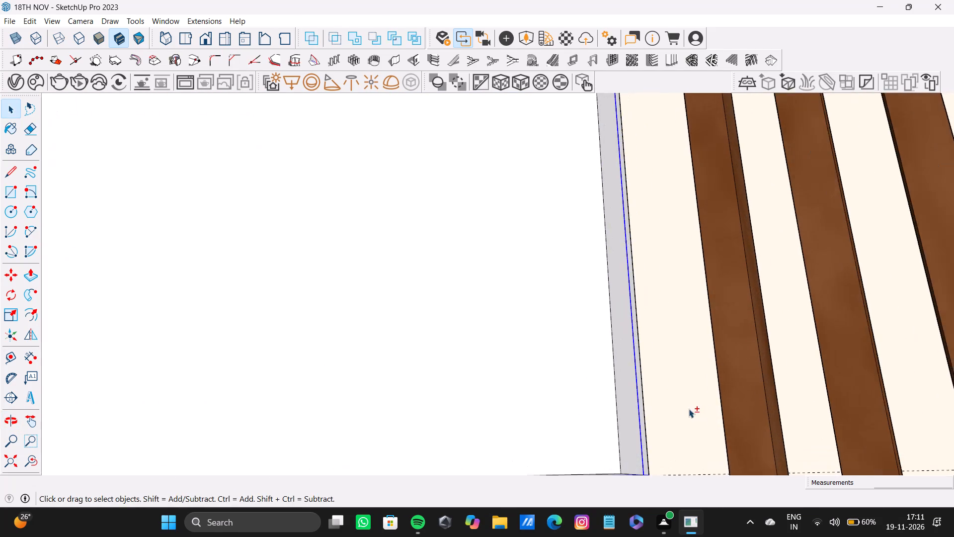
scroll(689, 409, "up", 1, "shift")
middle_click_drag(687, 408, 627, 439)
scroll(627, 439, "down", 1)
scroll(663, 423, "up", 5, "shift")
double_click(661, 422, "shift")
scroll(633, 334, "down", 6, "shift")
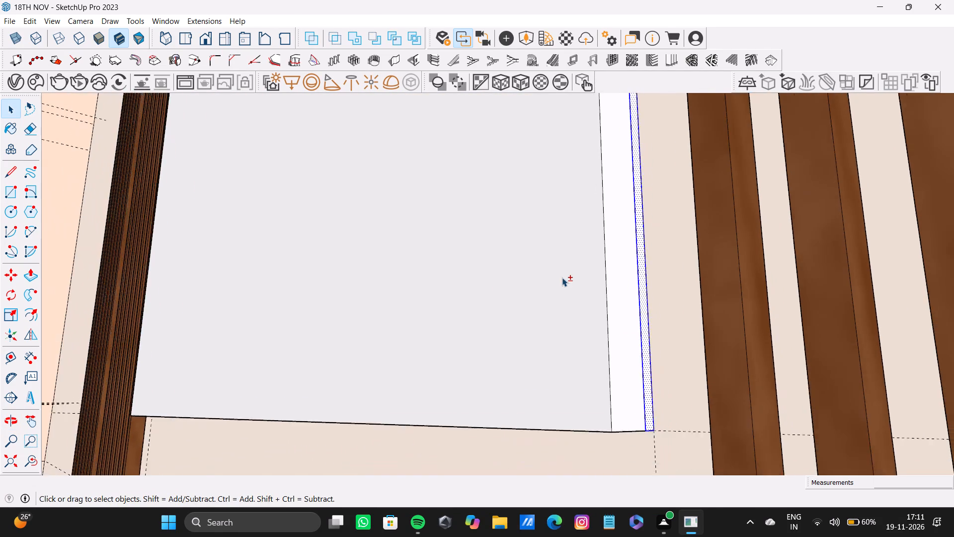
scroll(562, 277, "down", 8, "shift")
middle_click_drag(476, 196, 569, 411, "shift")
scroll(548, 322, "down", 9)
middle_click_drag(514, 238, 552, 465, "shift")
scroll(528, 258, "up", 1)
scroll(528, 258, "down", 4)
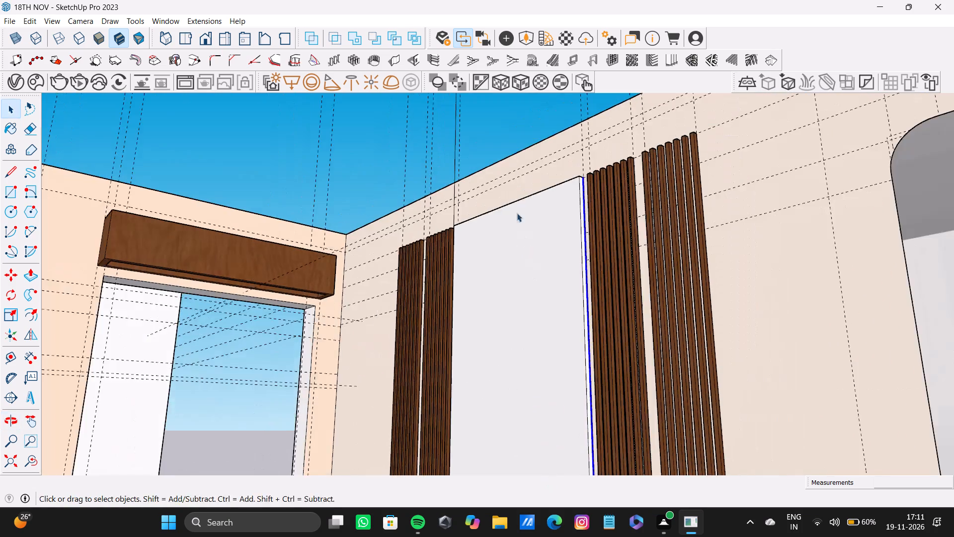
middle_click_drag(517, 195, 569, 374)
scroll(568, 299, "up", 7)
middle_click_drag(533, 169, 592, 301)
scroll(607, 243, "up", 3, "shift")
middle_click_drag(574, 151, 630, 379, "shift")
scroll(627, 326, "up", 11)
double_click(726, 244, "shift")
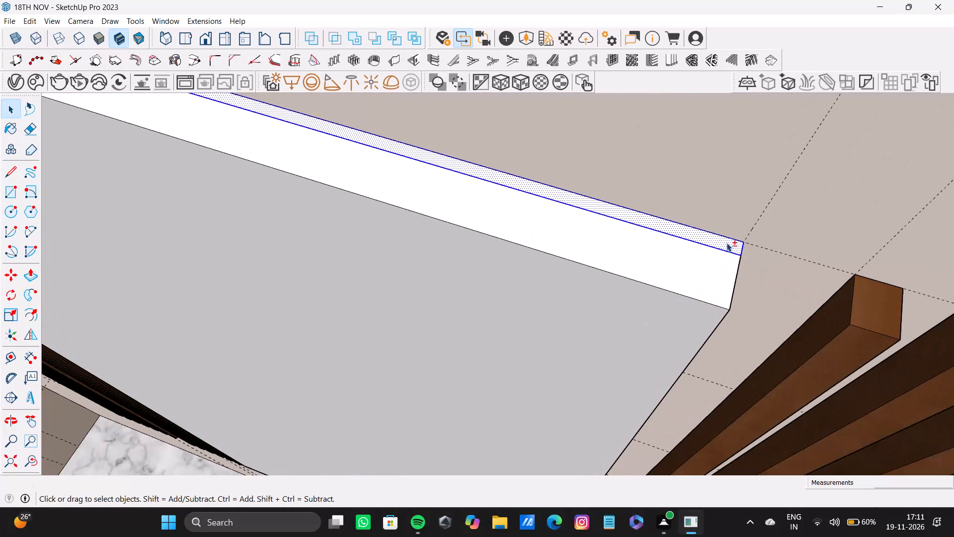
scroll(597, 275, "down", 8, "shift")
scroll(524, 278, "up", 2, "shift")
scroll(527, 277, "down", 4, "shift")
middle_click_drag(406, 265, 833, 396, "shift")
scroll(485, 326, "down", 7, "shift")
scroll(369, 286, "up", 1)
middle_click_drag(370, 286, 550, 286)
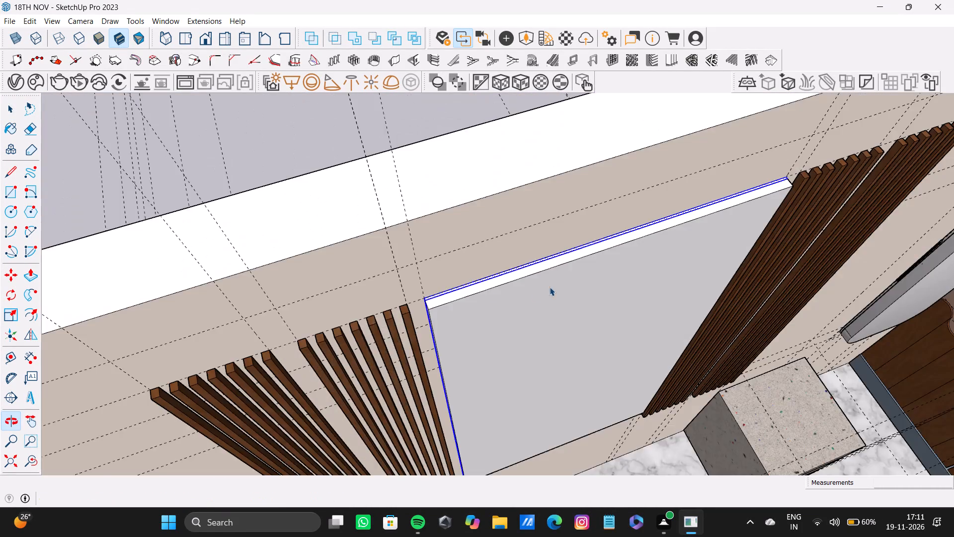
scroll(472, 301, "up", 8)
scroll(499, 257, "up", 10)
right_click(500, 245)
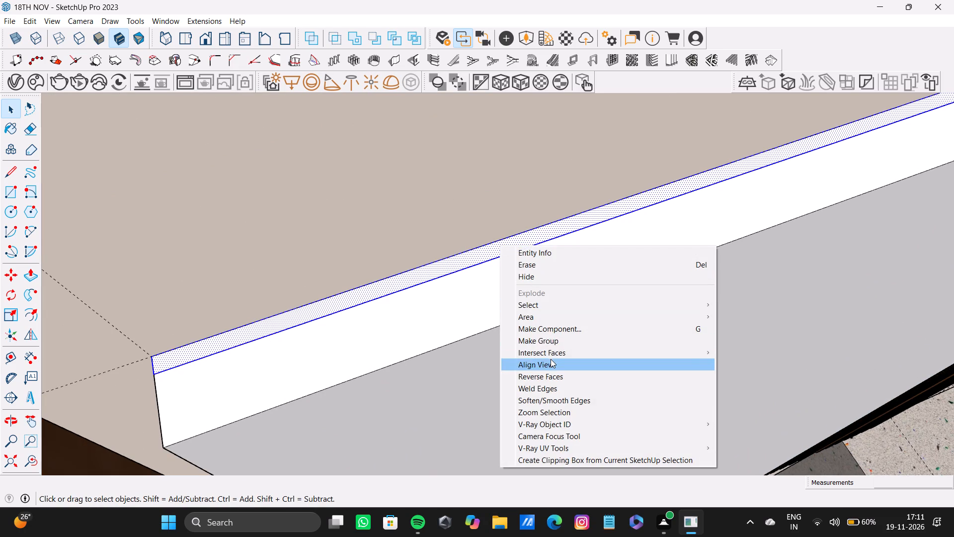
left_click(549, 339)
Convert the grouped strips behind the panel into a V-Ray mesh light.
left_click(416, 79)
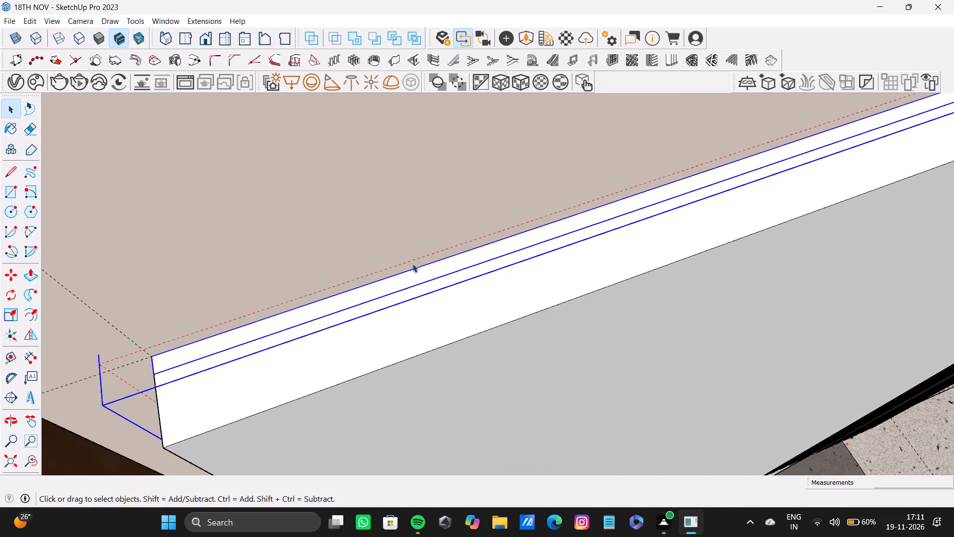
key("space")
Paint the front face and the four forward side faces of the blank panel between the slats with the pale pink Color A01.
scroll(304, 395, "down", 4)
left_click_drag(12, 467, 20, 458)
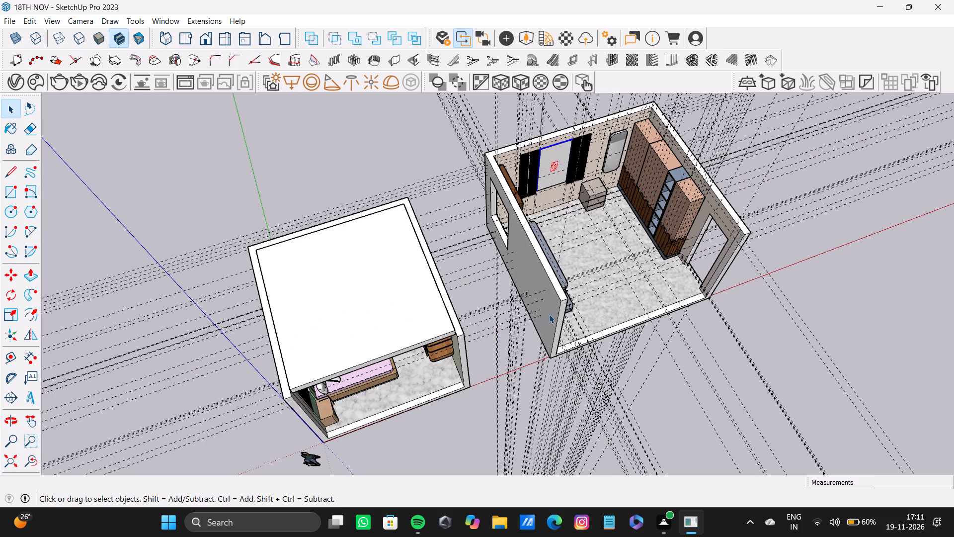
middle_click_drag(549, 314, 435, 249)
scroll(429, 254, "down", 1)
scroll(739, 211, "up", 14)
middle_click_drag(490, 162, 490, 292, "shift")
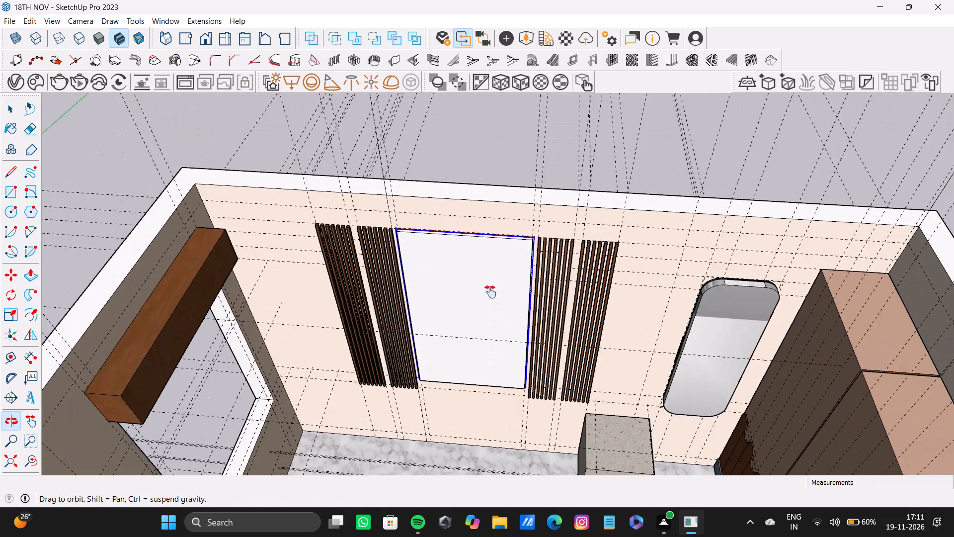
middle_click_drag(490, 292, 491, 221, "shift")
scroll(492, 227, "up", 4)
key("space")
double_click(492, 229)
scroll(492, 230, "up", 8, "shift")
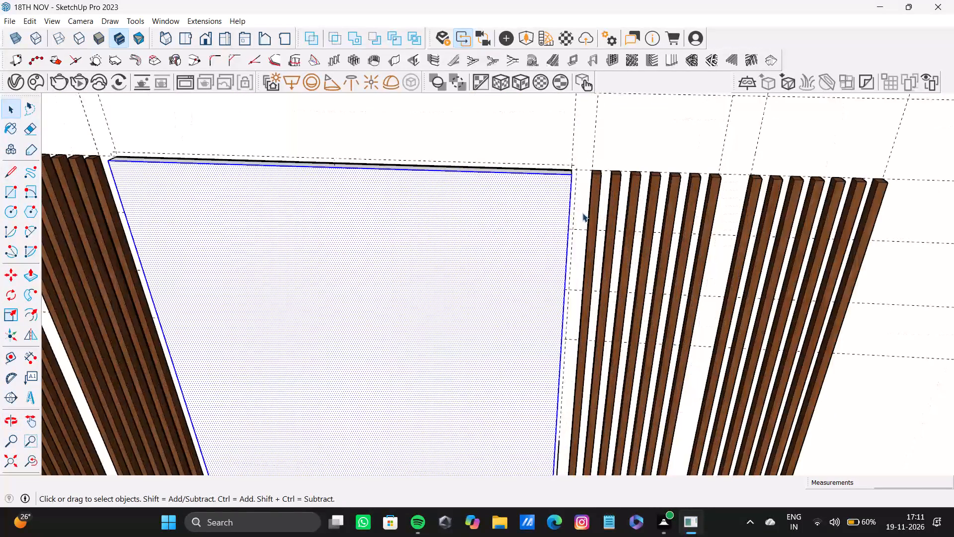
middle_click_drag(506, 236, 469, 256)
scroll(544, 197, "up", 10, "shift")
middle_click_drag(562, 173, 558, 236)
scroll(615, 181, "up", 6, "shift")
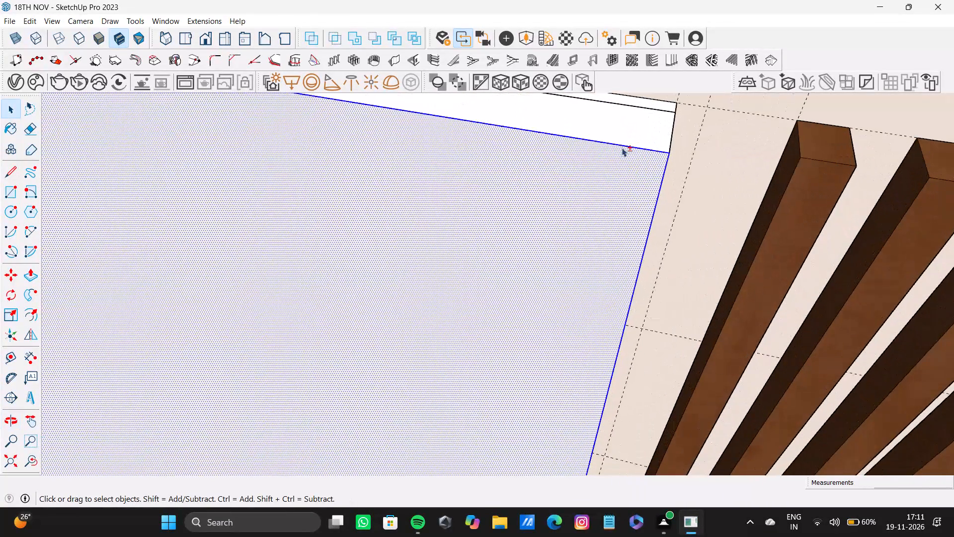
double_click(633, 116, "shift")
scroll(633, 119, "down", 4, "shift")
middle_click_drag(633, 119, 614, 200, "shift")
scroll(633, 175, "up", 6, "shift")
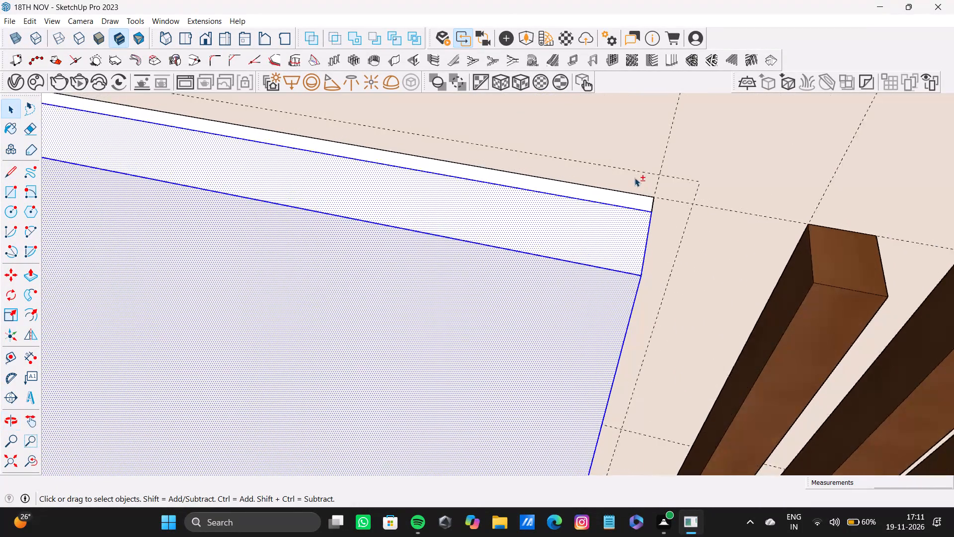
scroll(635, 178, "up", 5, "shift")
scroll(633, 246, "down", 20, "shift")
middle_click_drag(285, 218, 615, 259, "shift")
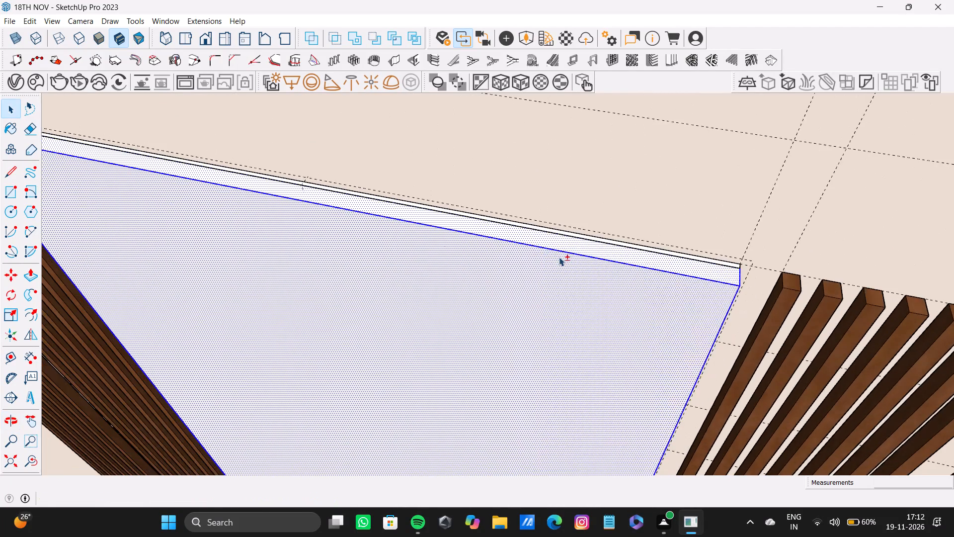
scroll(295, 233, "down", 11, "shift")
scroll(137, 186, "down", 8, "shift")
middle_click_drag(138, 192, 441, 252, "shift")
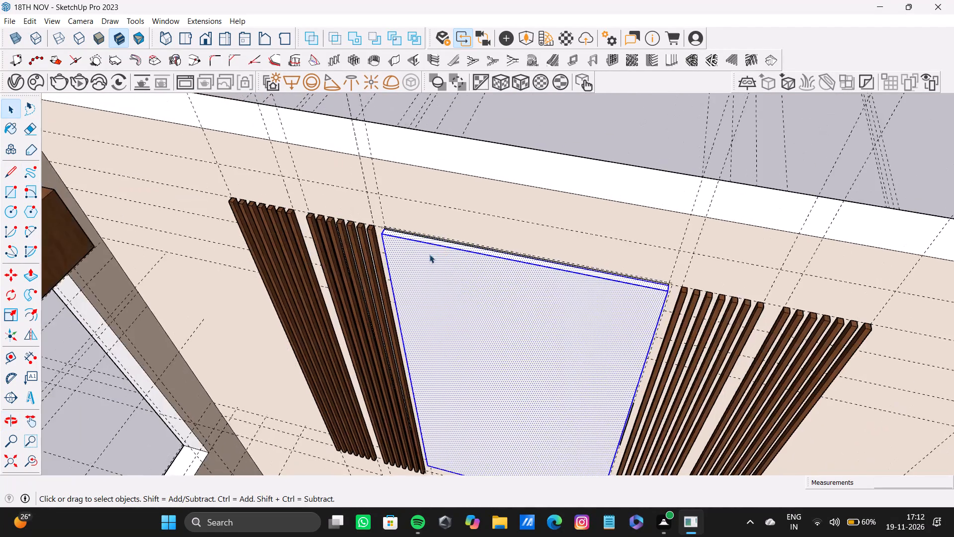
scroll(429, 254, "up", 9)
middle_click_drag(357, 255, 573, 240)
scroll(455, 280, "up", 5)
middle_click_drag(393, 314, 531, 178, "shift")
scroll(409, 179, "up", 3, "shift")
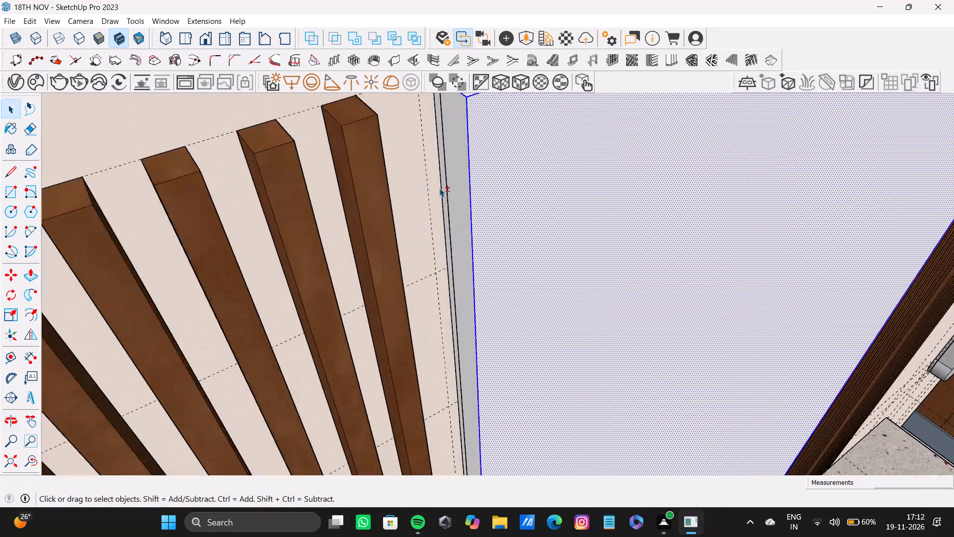
scroll(439, 188, "up", 2, "shift")
double_click(464, 190, "shift")
scroll(484, 250, "down", 13, "shift")
middle_click_drag(550, 314, 386, 205, "shift")
scroll(474, 313, "down", 4, "shift")
scroll(506, 401, "up", 1, "shift")
middle_click_drag(504, 397, 484, 330, "shift")
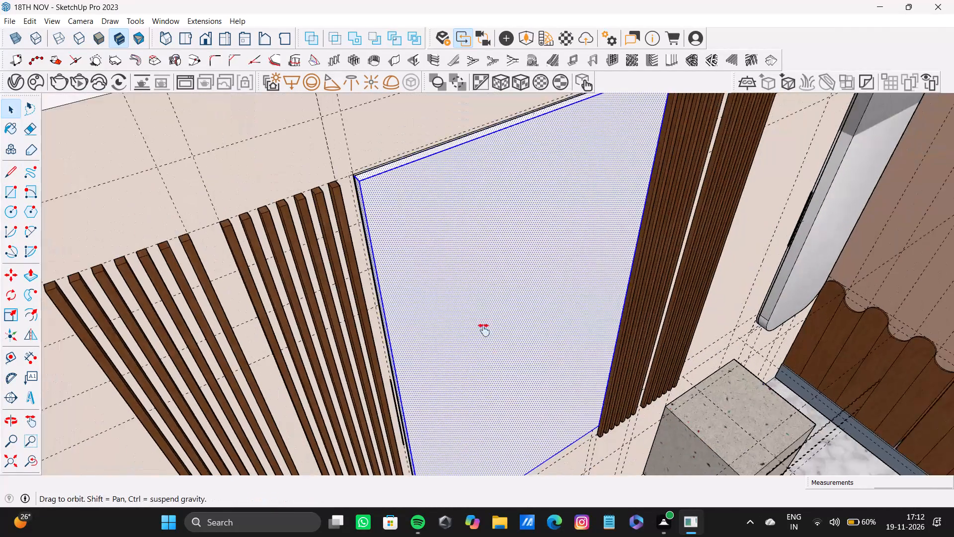
middle_click_drag(484, 330, 478, 300, "shift")
scroll(498, 350, "up", 6)
middle_click_drag(493, 385, 477, 264)
scroll(497, 360, "up", 4)
middle_click_drag(494, 359, 463, 302)
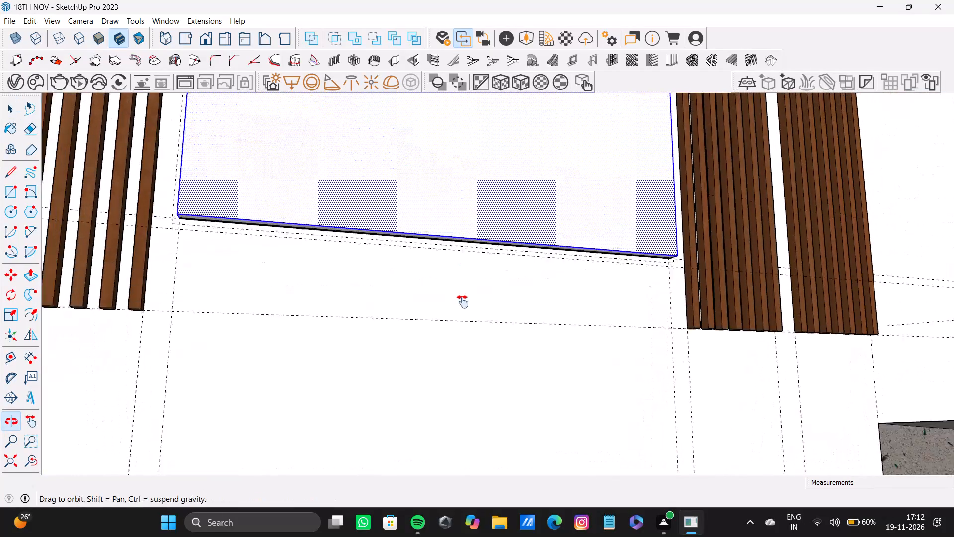
middle_click_drag(463, 302, 443, 203)
scroll(442, 203, "up", 12, "shift")
double_click(489, 186, "shift")
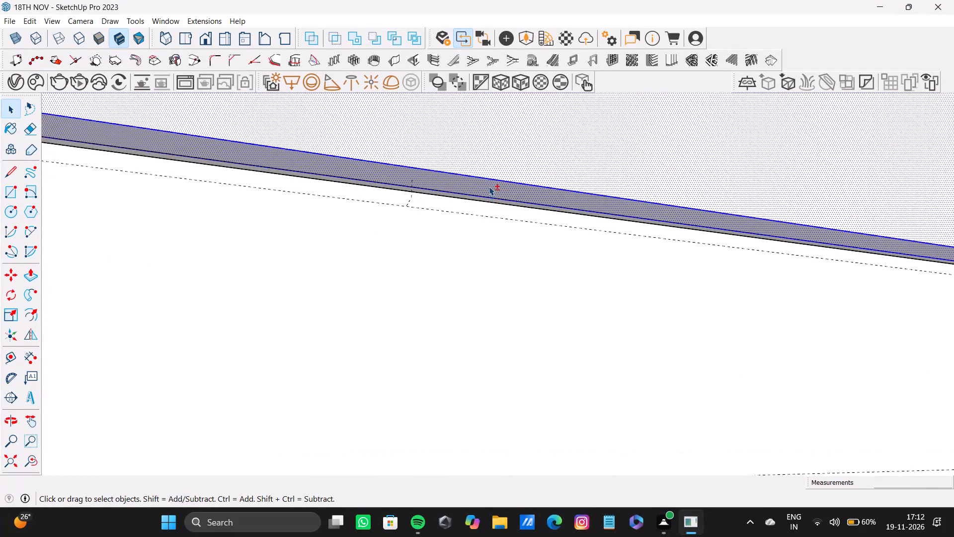
scroll(560, 204, "down", 9, "shift")
scroll(565, 201, "up", 1, "shift")
middle_click_drag(565, 201, 443, 210, "shift")
scroll(712, 233, "up", 11)
middle_click_drag(680, 253, 673, 242)
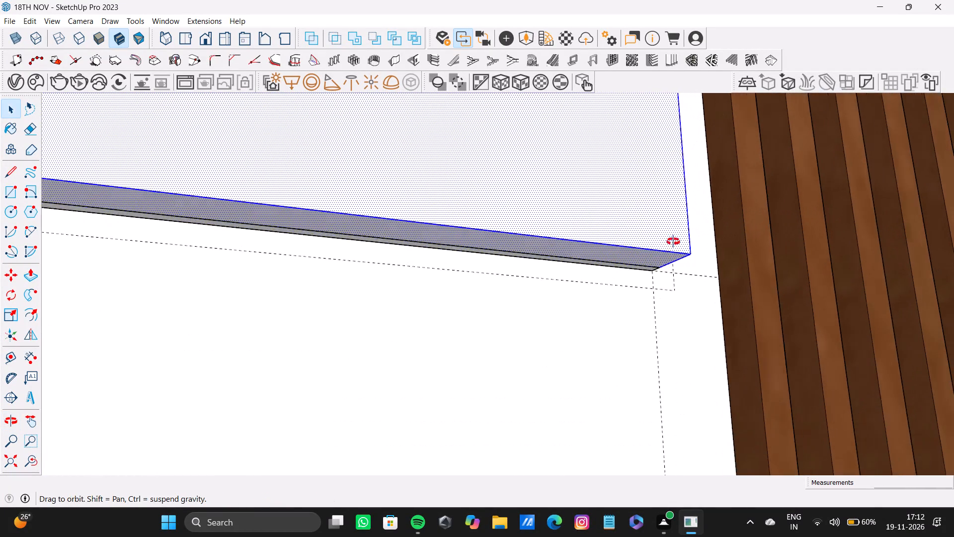
middle_click_drag(673, 242, 338, 292)
scroll(558, 202, "up", 3, "shift")
double_click(507, 211, "shift")
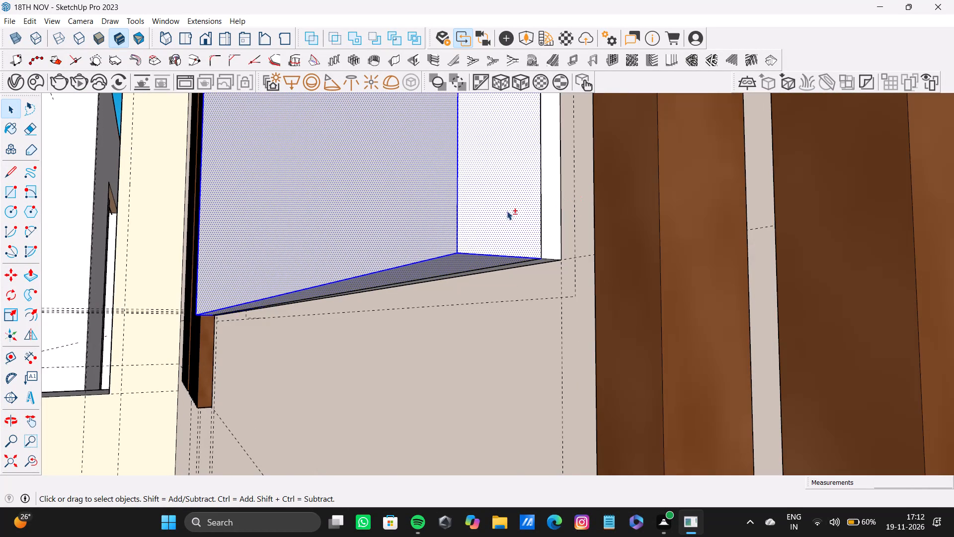
scroll(419, 215, "down", 7, "shift")
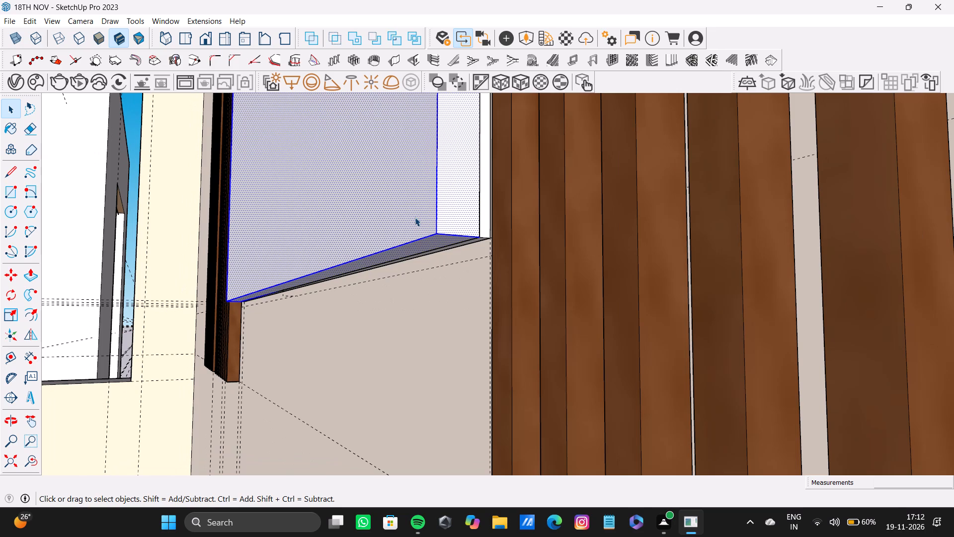
middle_click_drag(331, 209, 655, 277)
scroll(248, 217, "down", 10)
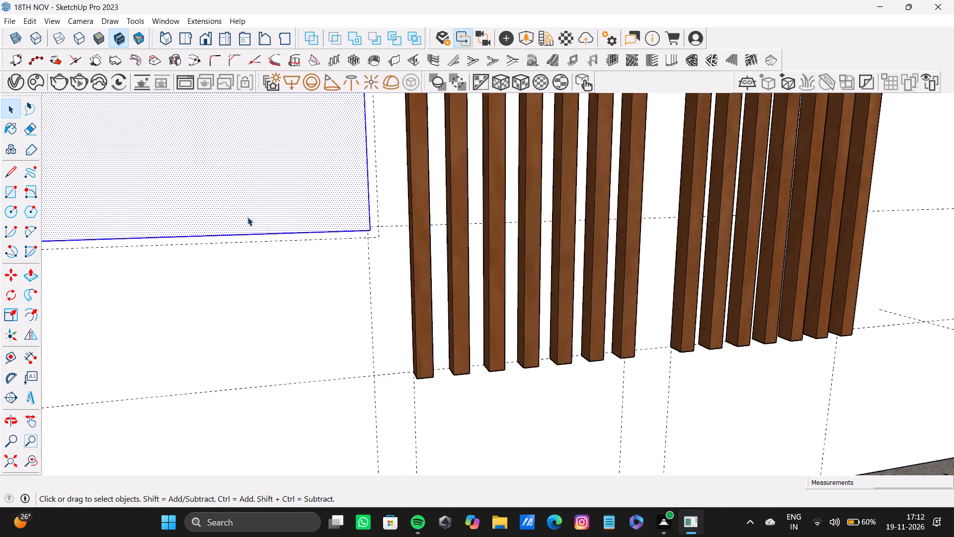
scroll(247, 217, "down", 3)
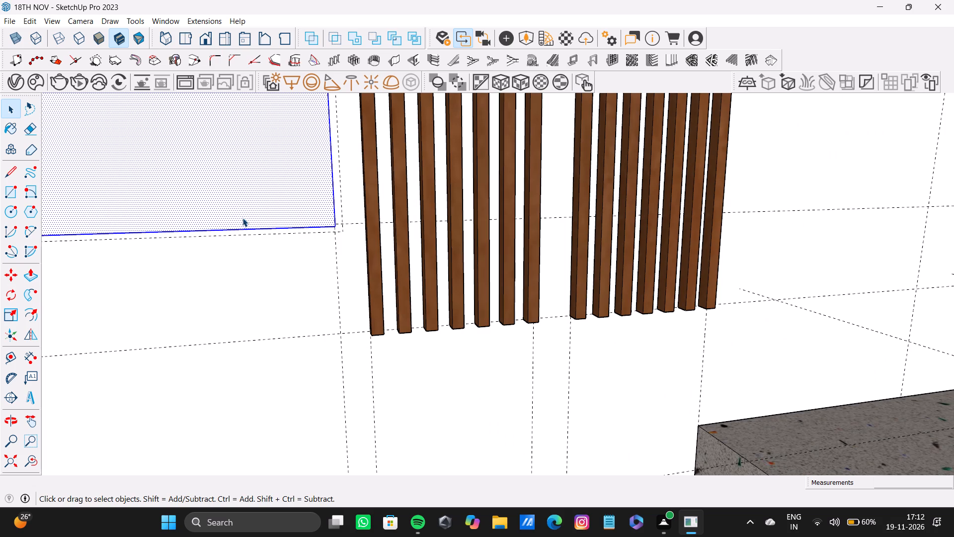
scroll(242, 216, "down", 3)
middle_click_drag(238, 212, 612, 300, "shift")
scroll(250, 251, "down", 8)
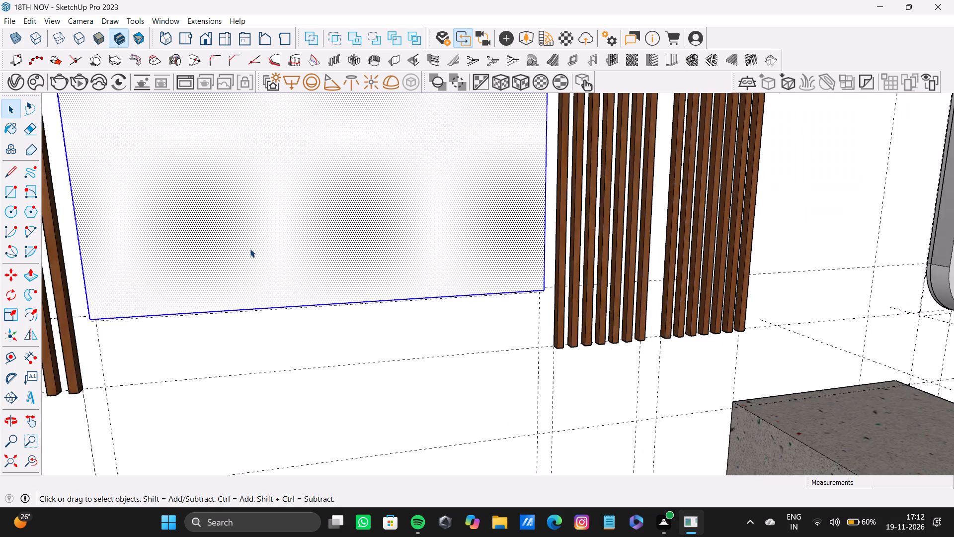
scroll(250, 249, "down", 1)
middle_click_drag(250, 248, 569, 336, "shift")
scroll(569, 336, "down", 1, "shift")
scroll(485, 333, "up", 13)
middle_click_drag(477, 350, 616, 395)
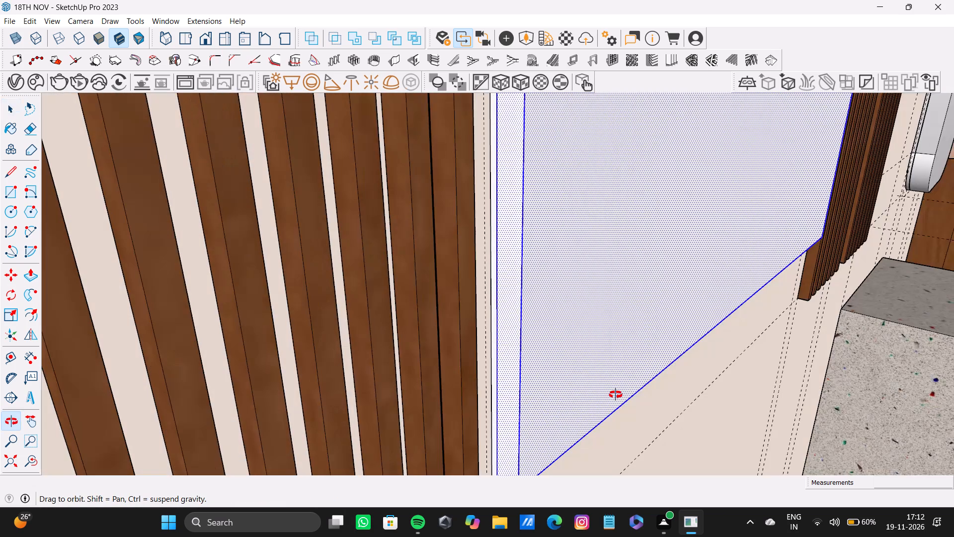
middle_click_drag(616, 395, 534, 404)
right_click(503, 350)
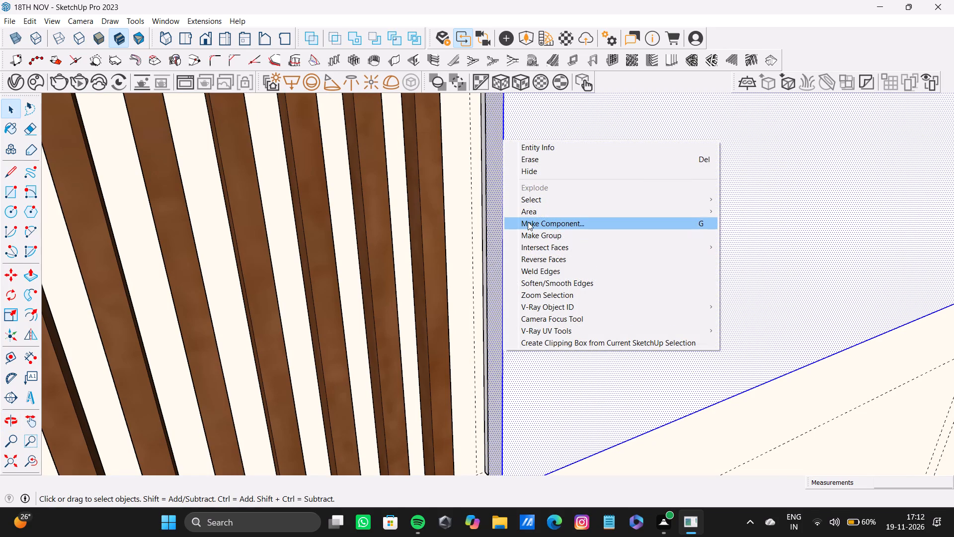
left_click(9, 130)
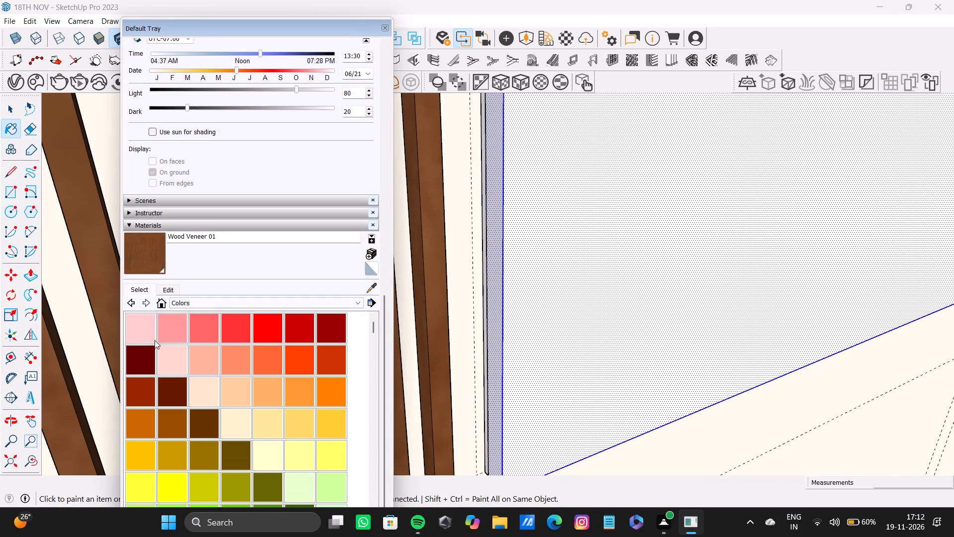
left_click(146, 321)
left_click(663, 291)
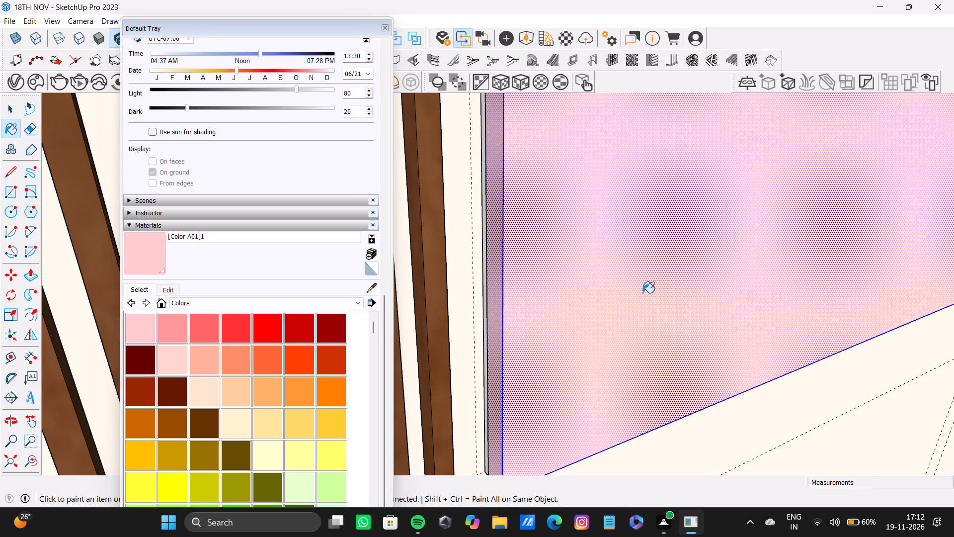
left_click(382, 27)
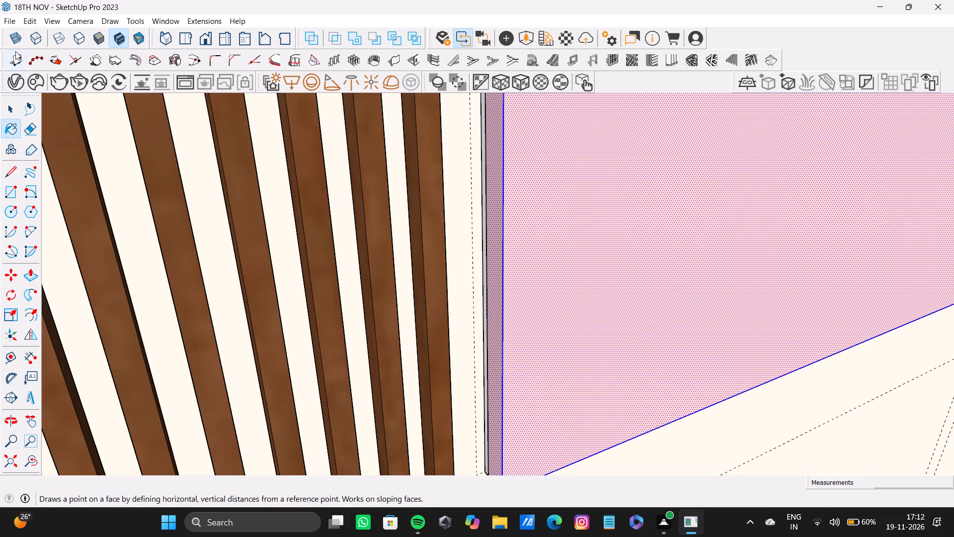
Load the Bakers Bluff Cotton Comforter Set image as the diffuse bitmap of the panel's pink V-Ray material.
left_click(16, 87)
left_click(408, 216)
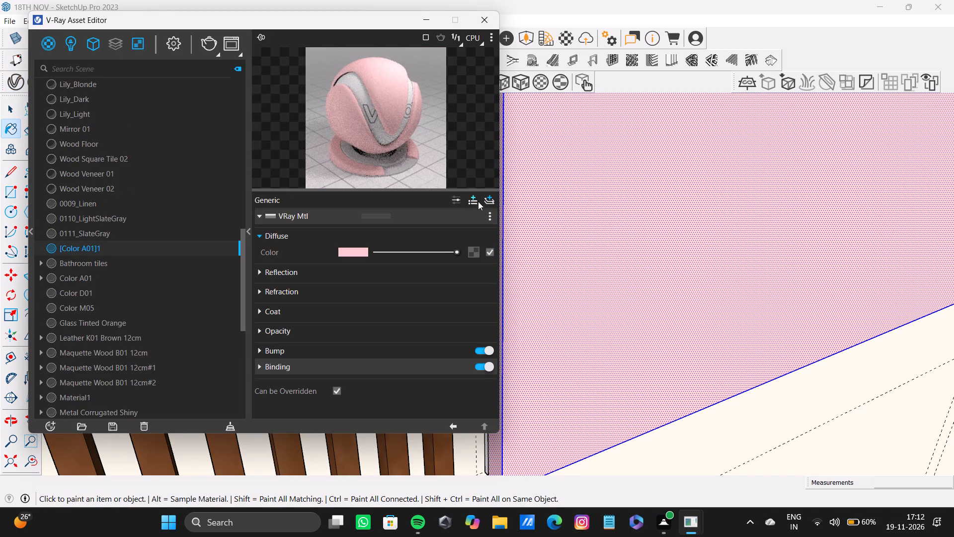
left_click(473, 253)
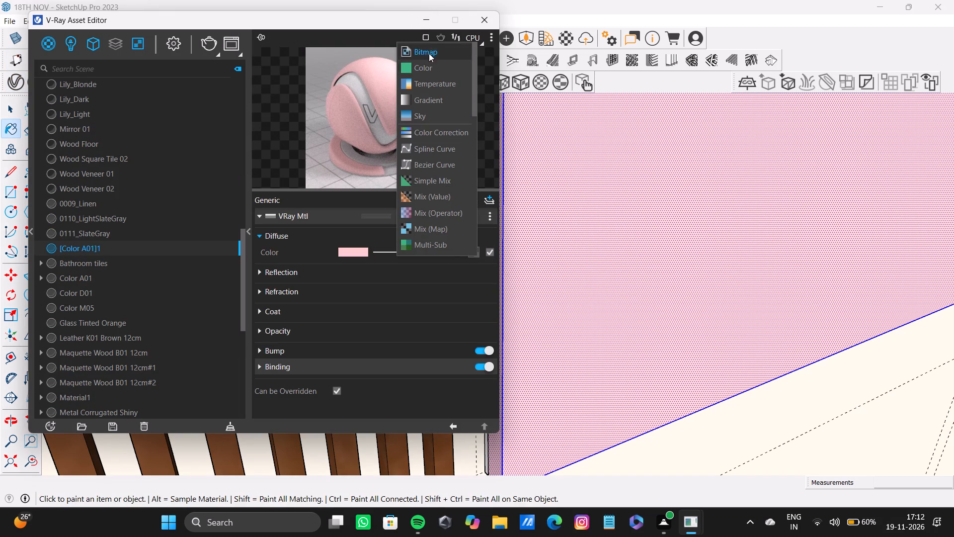
left_click(431, 49)
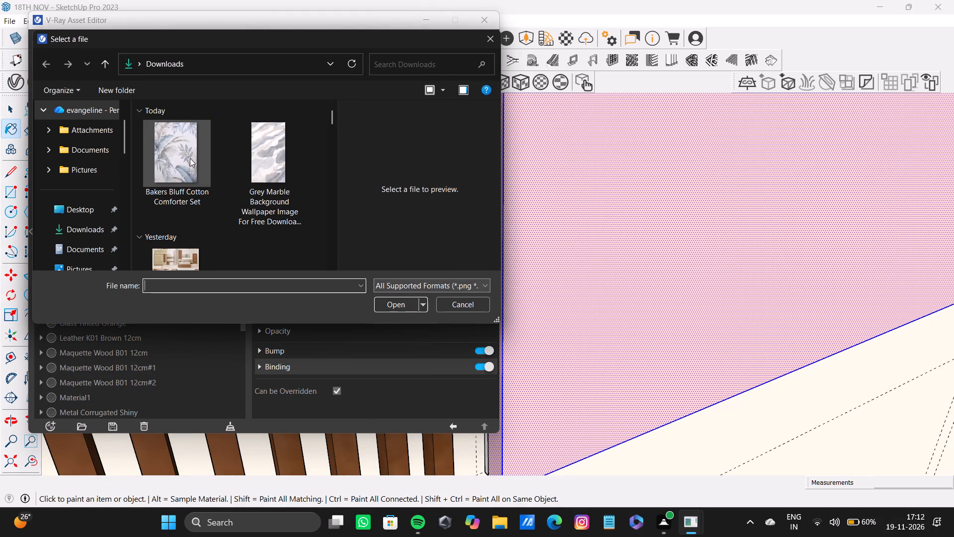
left_click(188, 158)
left_click(269, 147)
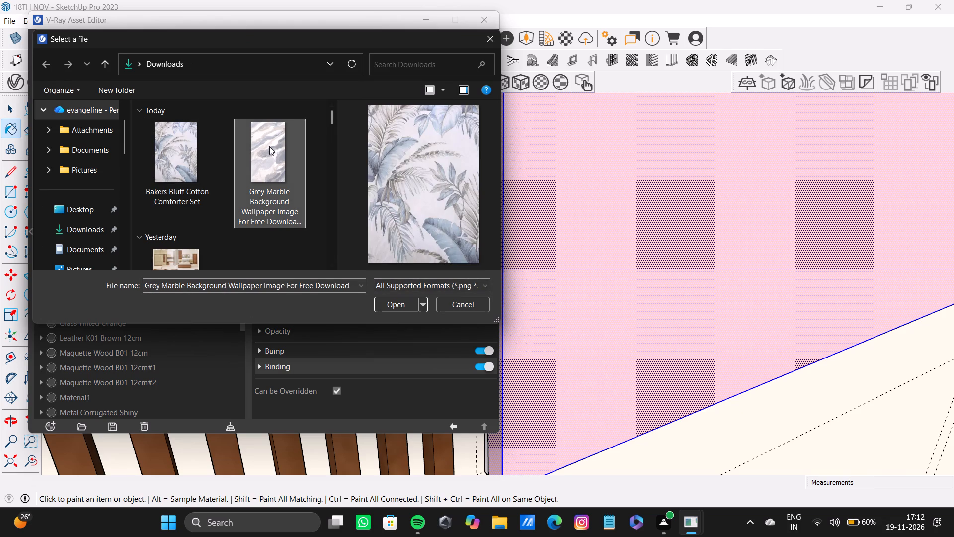
left_click(172, 160)
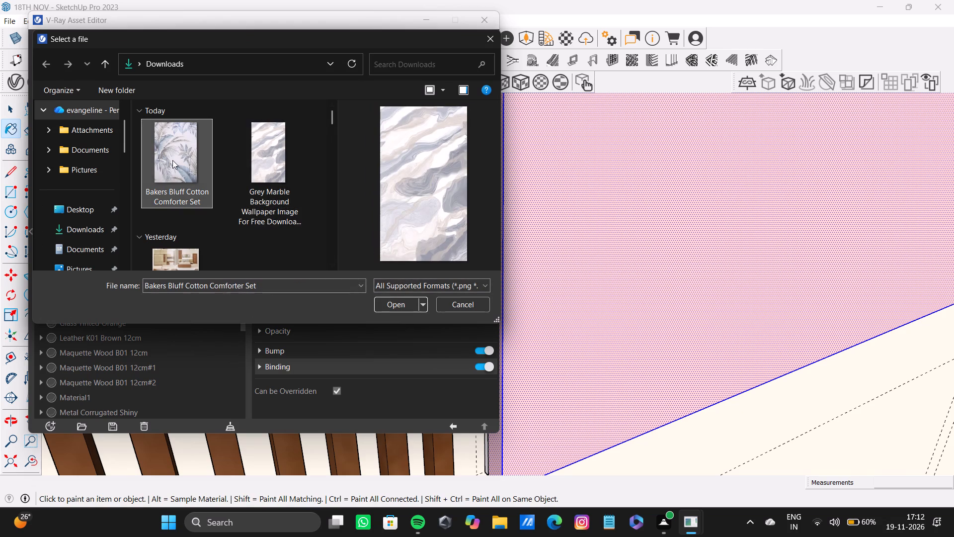
left_click(400, 302)
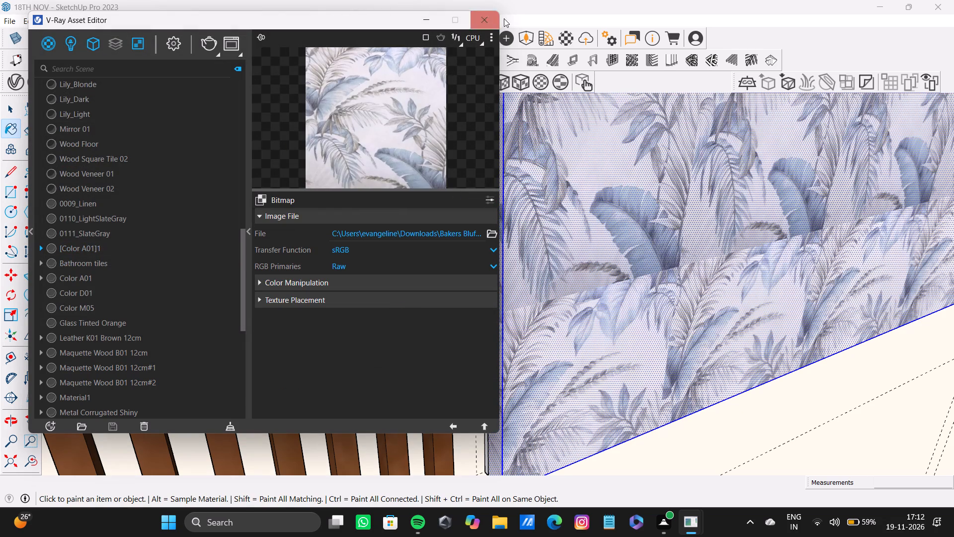
Fit the leaf texture to the selected panel faces with V-Ray's fitted tri-planar projection.
left_click(515, 82)
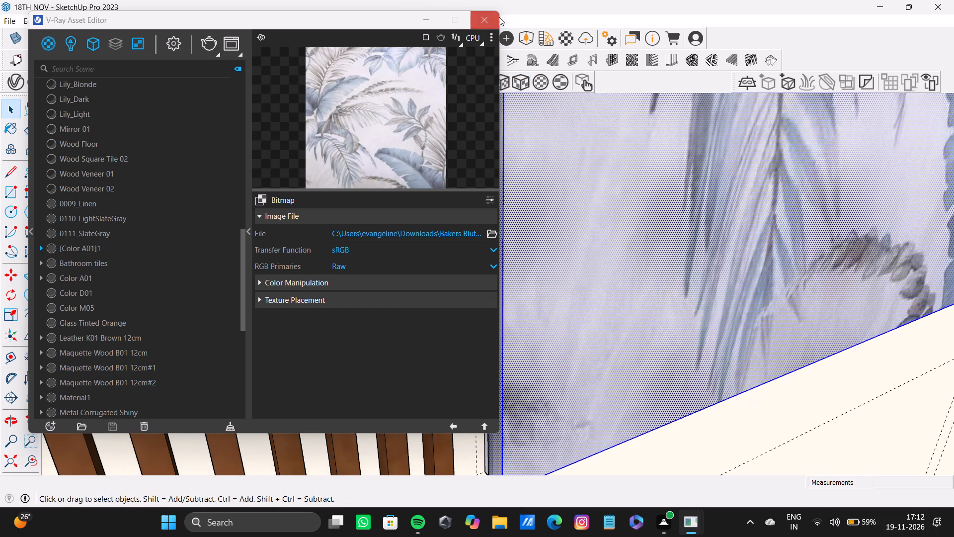
Examine the leaf-textured panel between the wooden slats from inside the room.
scroll(622, 397, "down", 17)
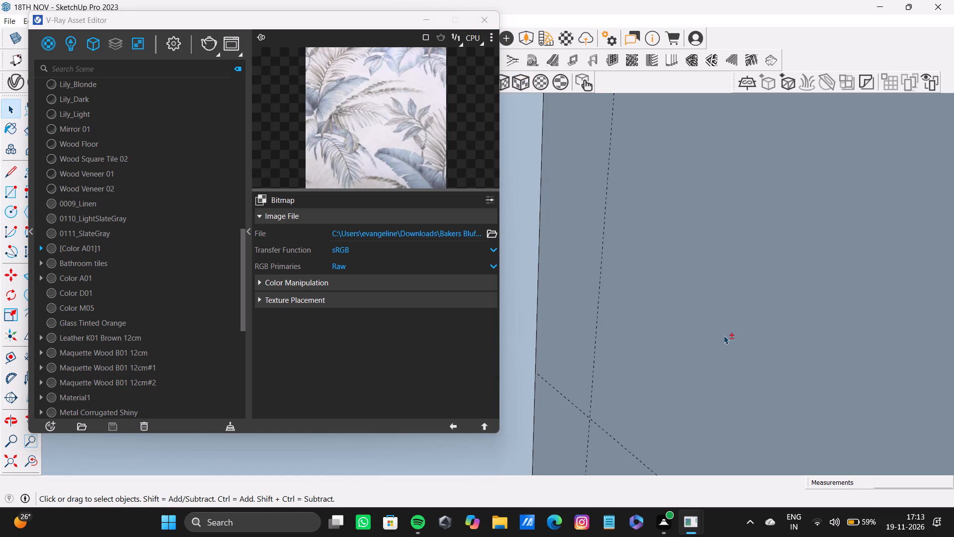
left_click(15, 460)
middle_click_drag(763, 303, 500, 292)
scroll(591, 243, "up", 5)
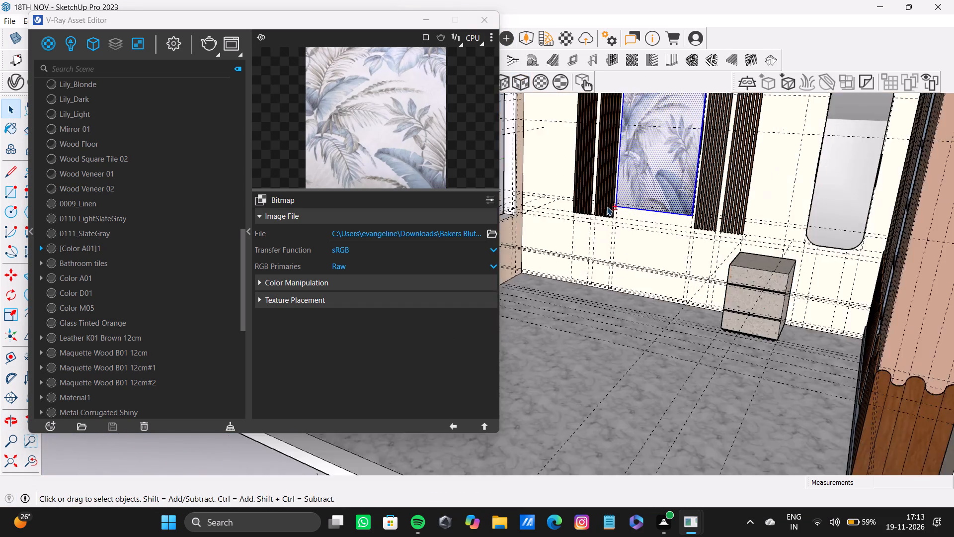
scroll(607, 206, "up", 3)
middle_click_drag(607, 205, 669, 233, "shift")
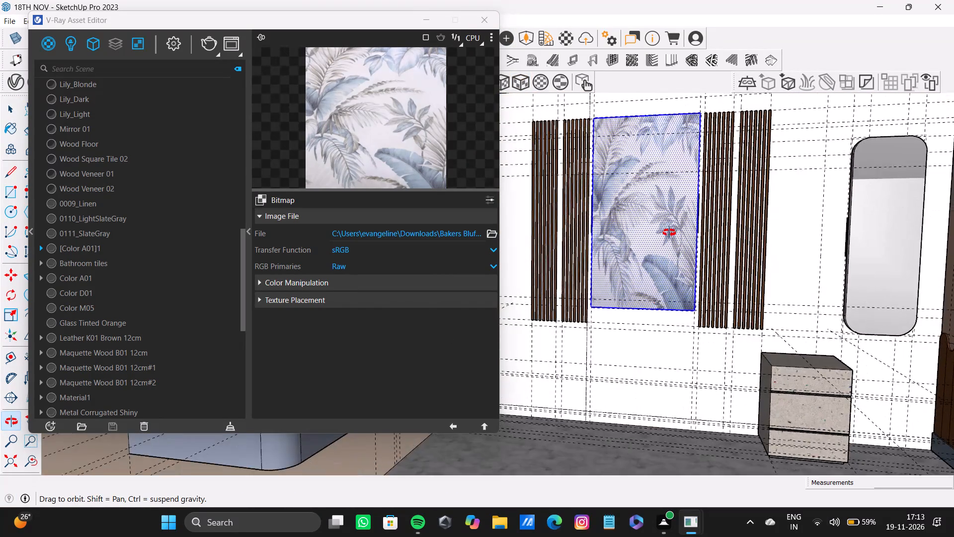
middle_click_drag(669, 233, 717, 270, "shift")
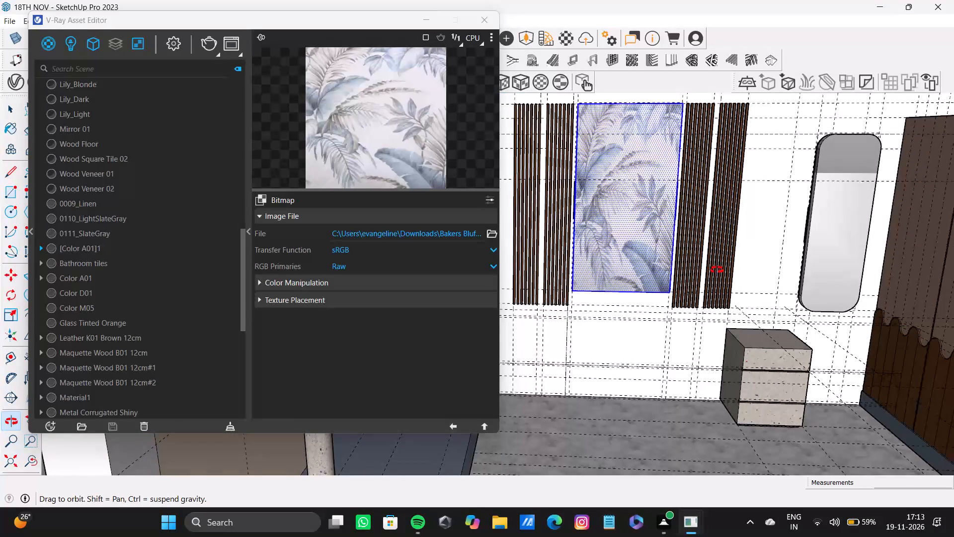
middle_click_drag(717, 270, 681, 288, "shift")
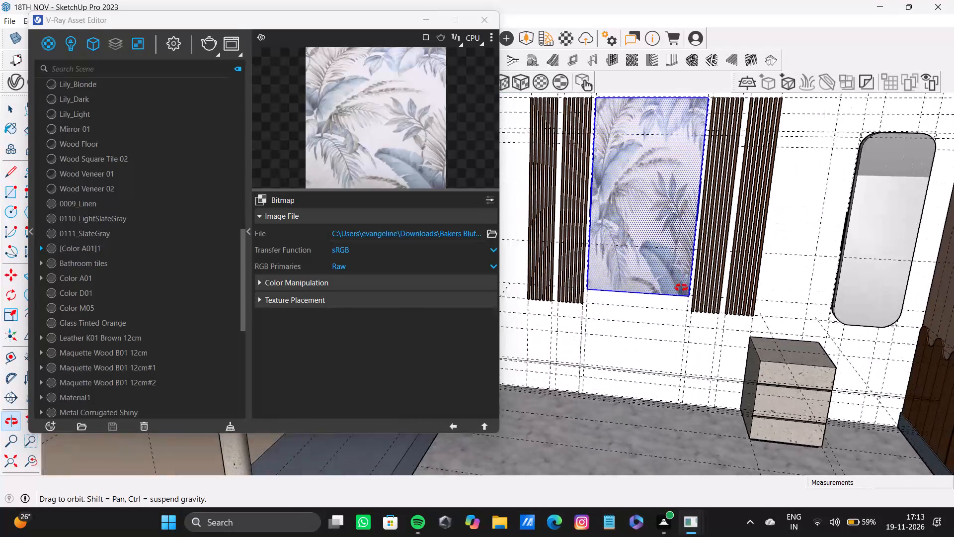
middle_click_drag(681, 288, 688, 292, "shift")
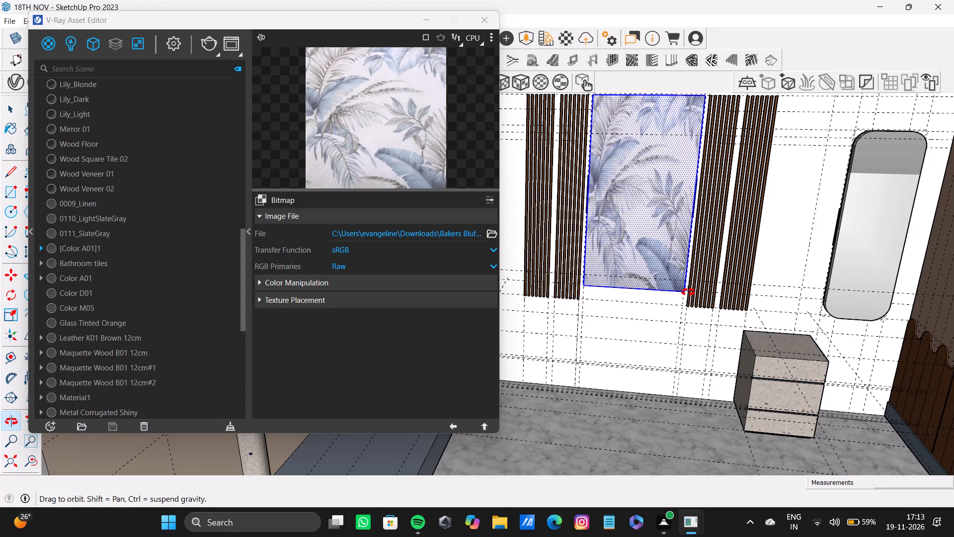
Replace the leaf bitmap in the slatted panel's V-Ray material with the Grey Marble Background Wallpaper image from Downloads.
middle_click_drag(688, 292, 689, 294, "shift")
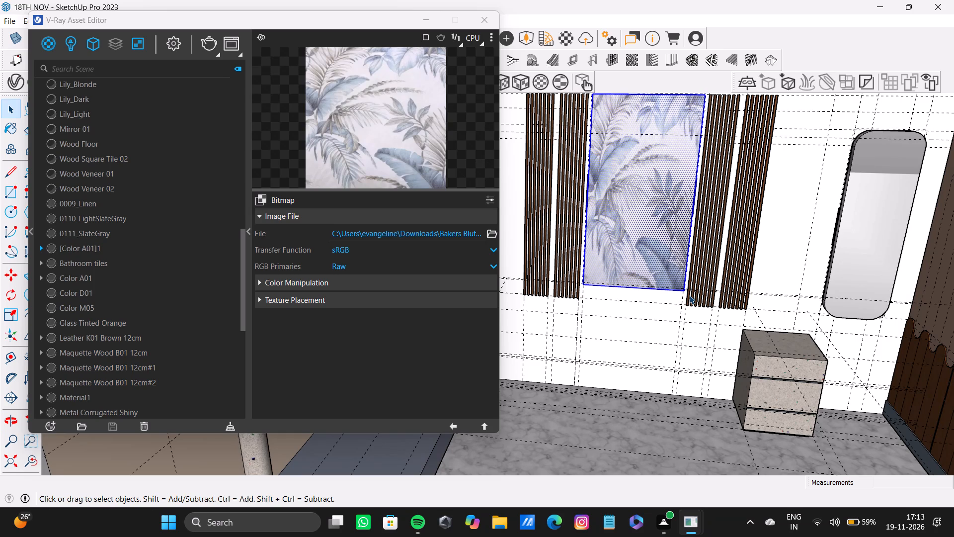
left_click(488, 237)
left_click(247, 177)
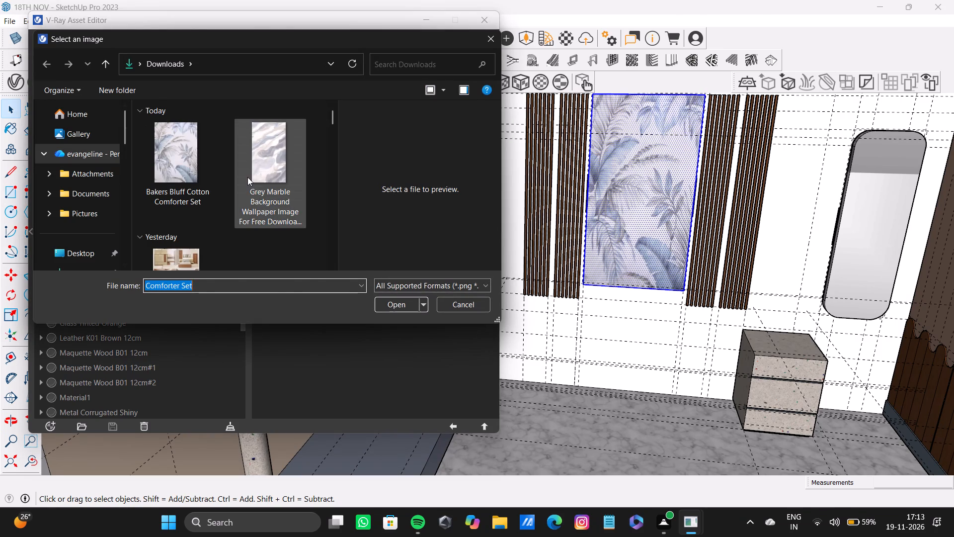
left_click(405, 306)
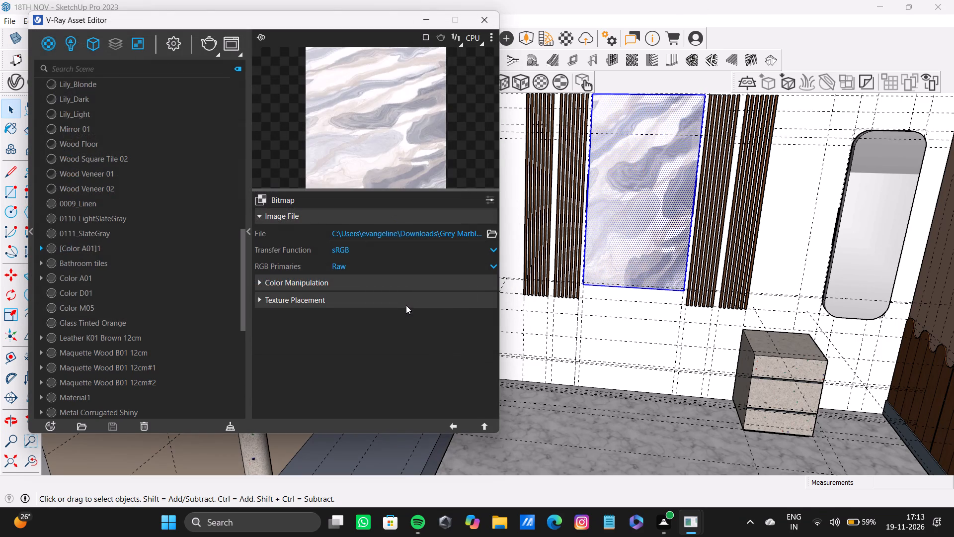
left_click(482, 20)
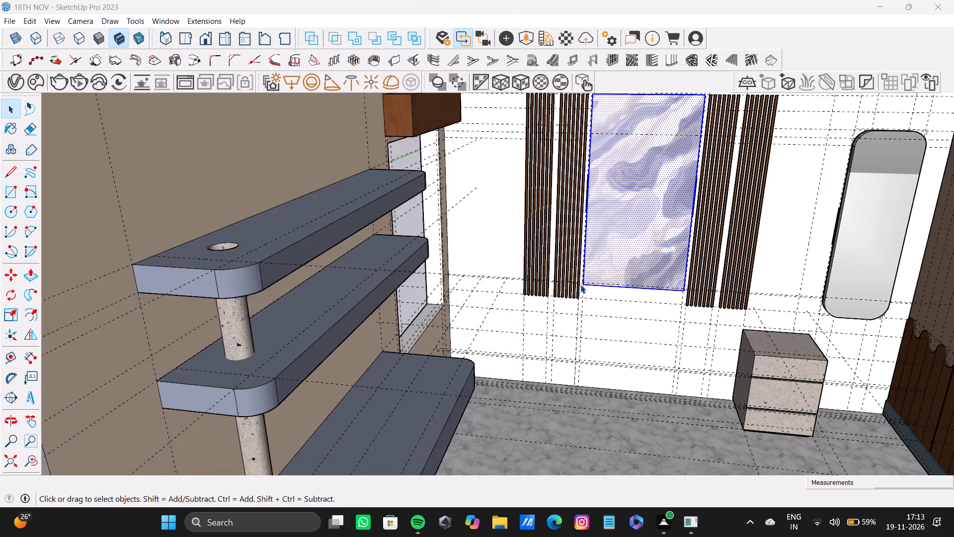
Examine the marble-textured panel and the furnished room from inside, outside and above.
scroll(580, 284, "down", 8)
middle_click_drag(589, 293, 499, 297)
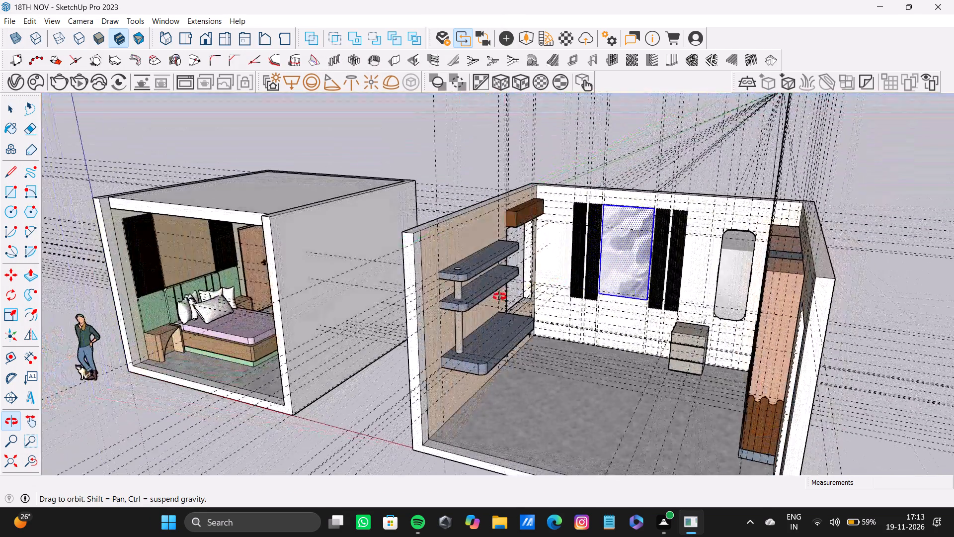
middle_click_drag(499, 297, 505, 287)
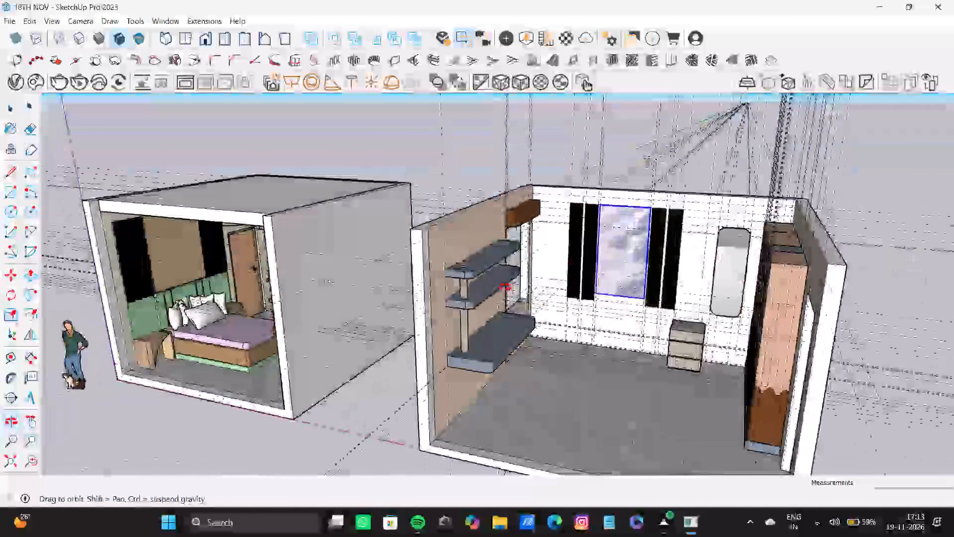
middle_click_drag(505, 287, 633, 338)
scroll(624, 323, "up", 7)
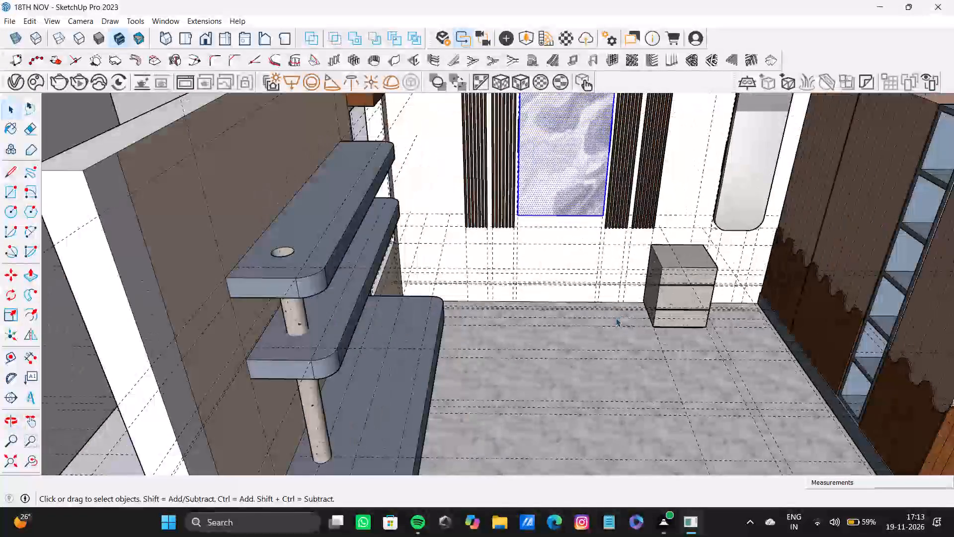
scroll(580, 305, "down", 3)
middle_click_drag(579, 304, 551, 333, "ctrl")
scroll(551, 333, "down", 4, "shift")
middle_click_drag(551, 333, 342, 273, "shift")
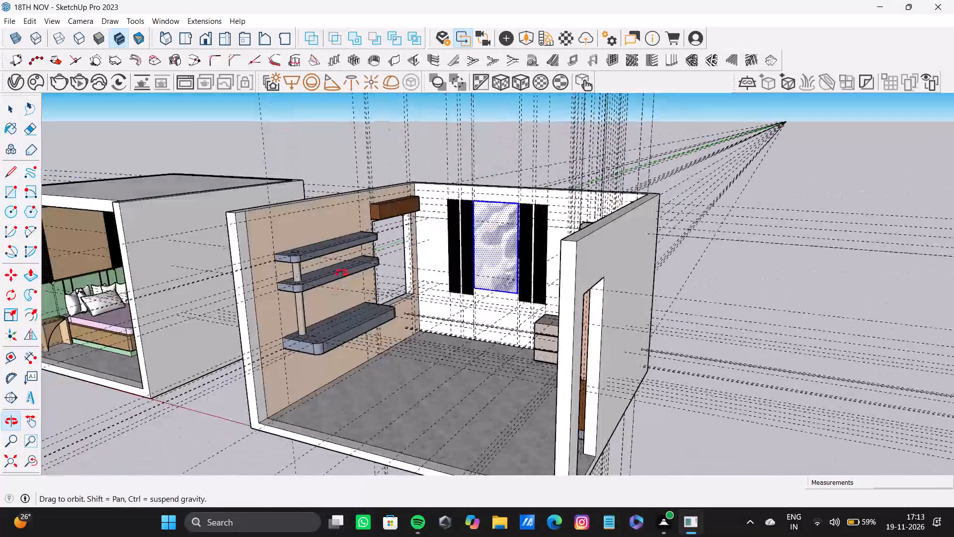
middle_click_drag(342, 273, 490, 362, "shift")
scroll(575, 309, "up", 3)
scroll(574, 308, "down", 3)
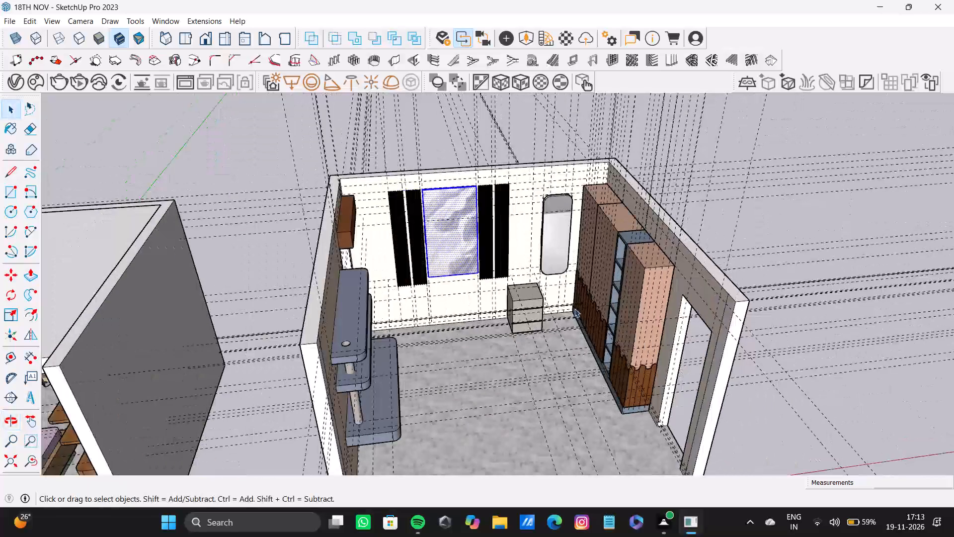
middle_click_drag(574, 308, 559, 365)
Delete all guide lines from the model and clear the panel selection.
key("space")
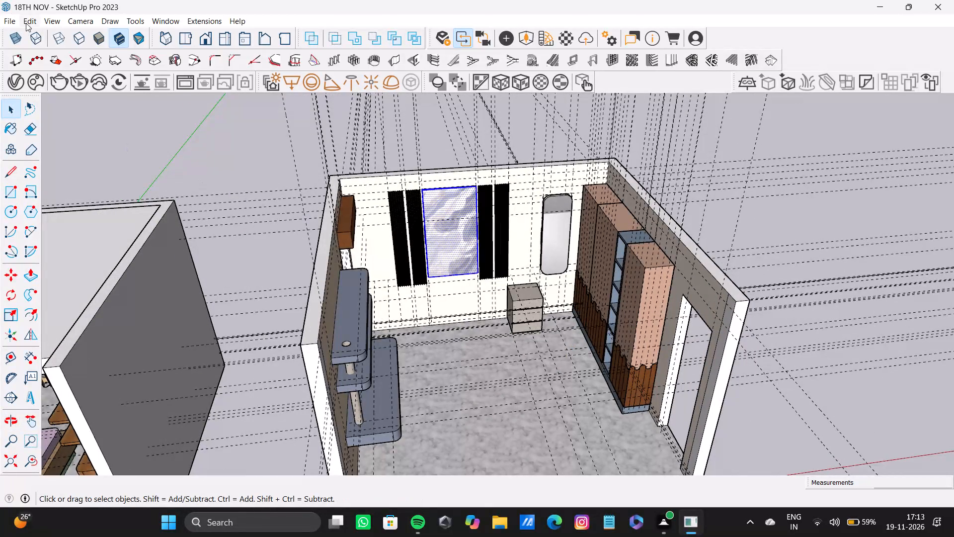
left_click(26, 22)
left_click(80, 120)
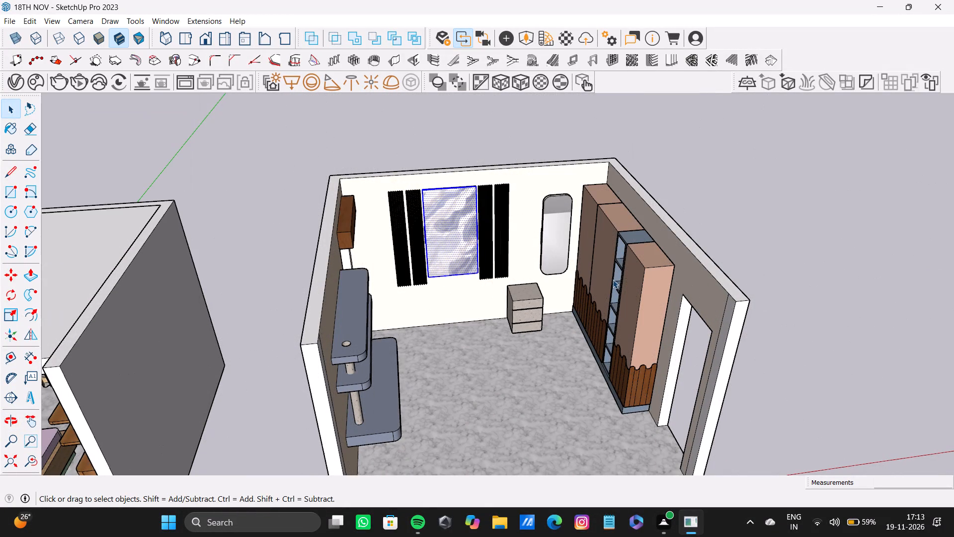
left_click(757, 244)
key("space")
key("space")
Open the room group containing the wall shelves for editing.
scroll(636, 340, "down", 1)
middle_click_drag(636, 338, 487, 183)
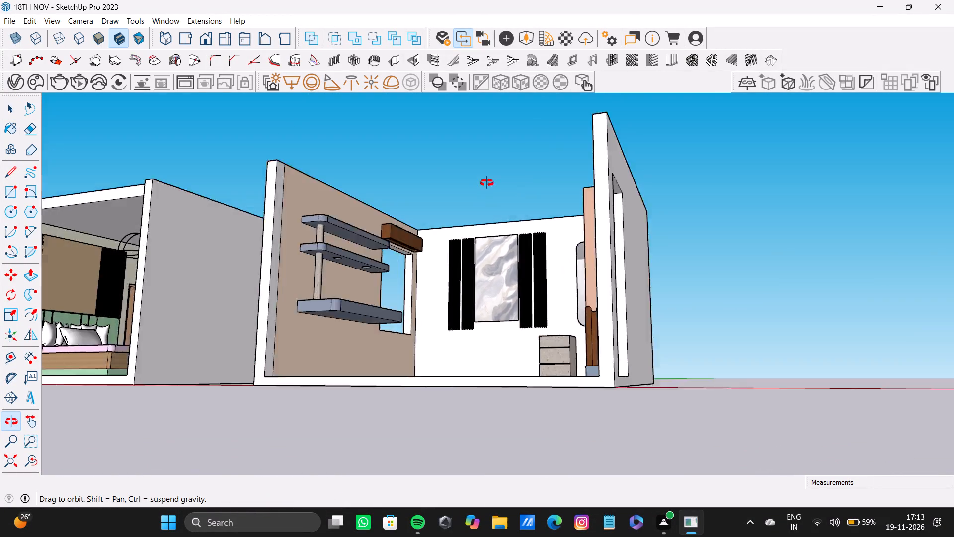
middle_click_drag(487, 183, 575, 185)
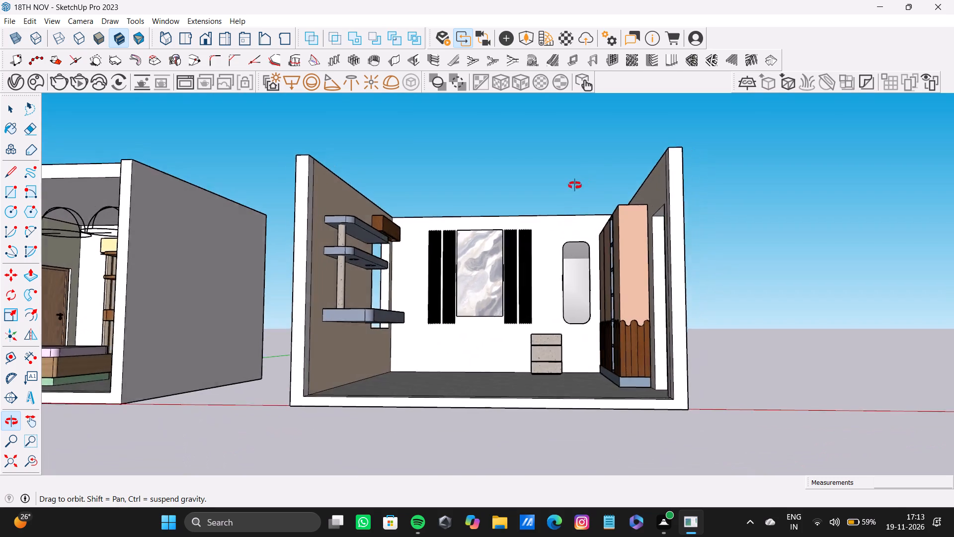
middle_click_drag(575, 185, 463, 256)
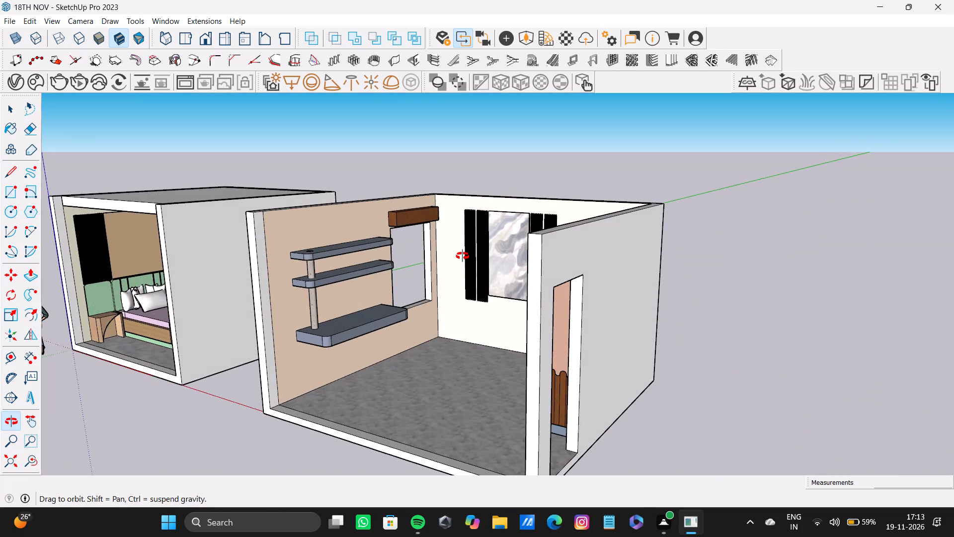
middle_click_drag(463, 256, 236, 423)
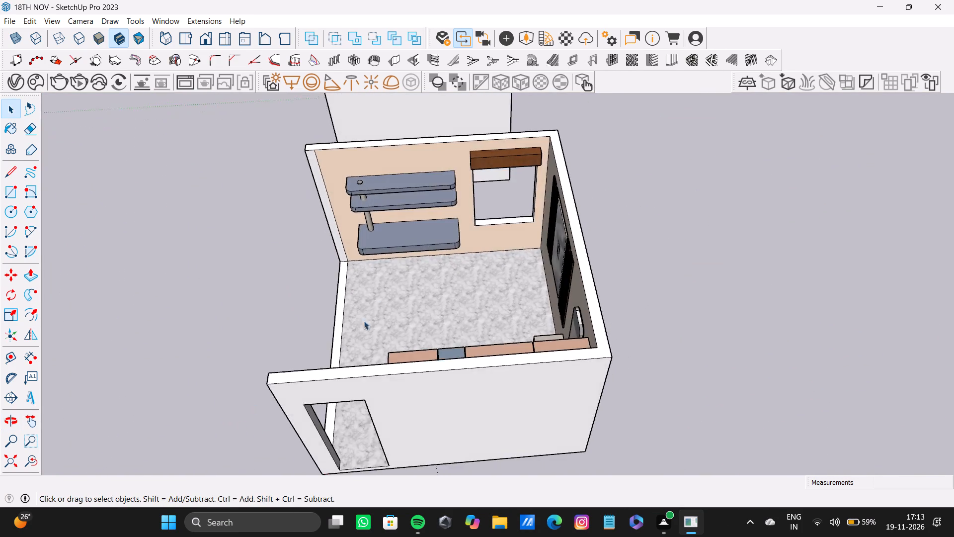
scroll(383, 288, "up", 6)
triple_click(467, 217, "shift")
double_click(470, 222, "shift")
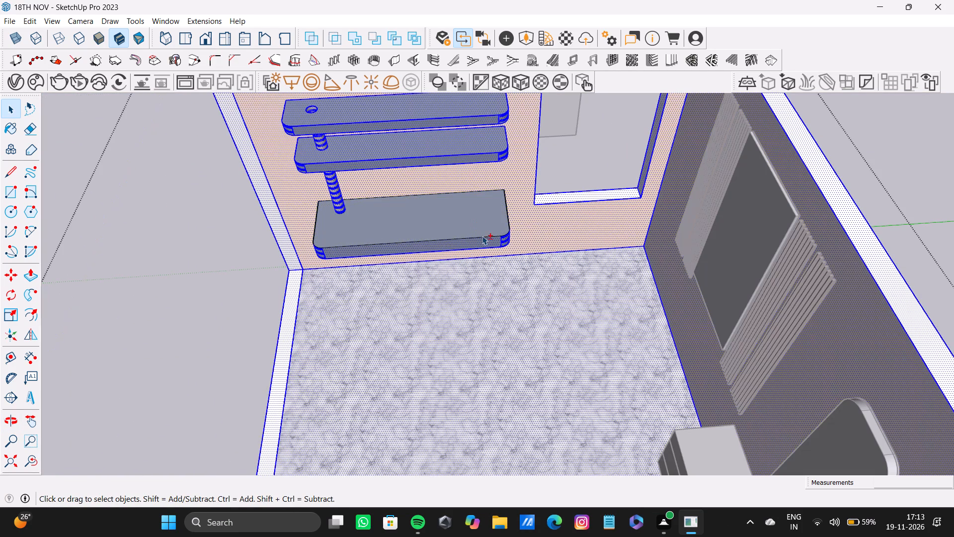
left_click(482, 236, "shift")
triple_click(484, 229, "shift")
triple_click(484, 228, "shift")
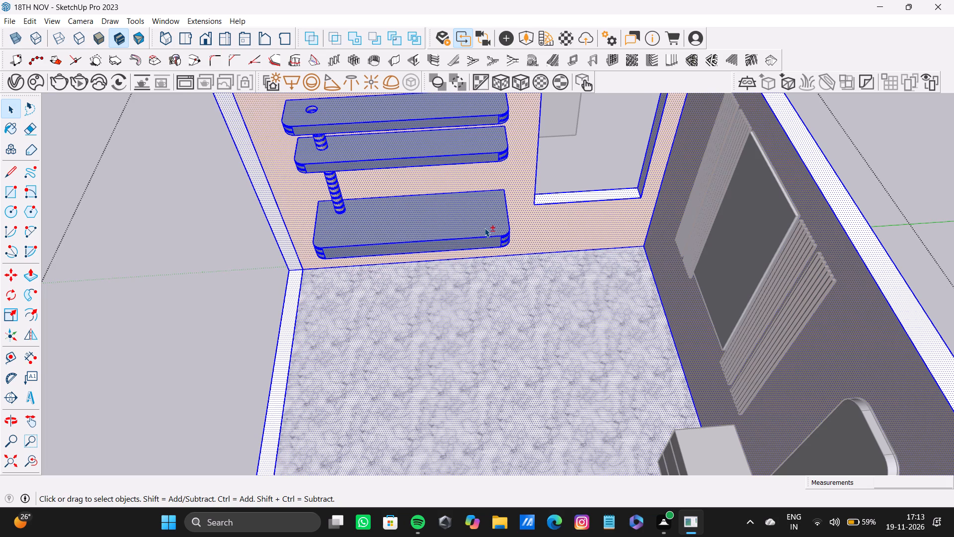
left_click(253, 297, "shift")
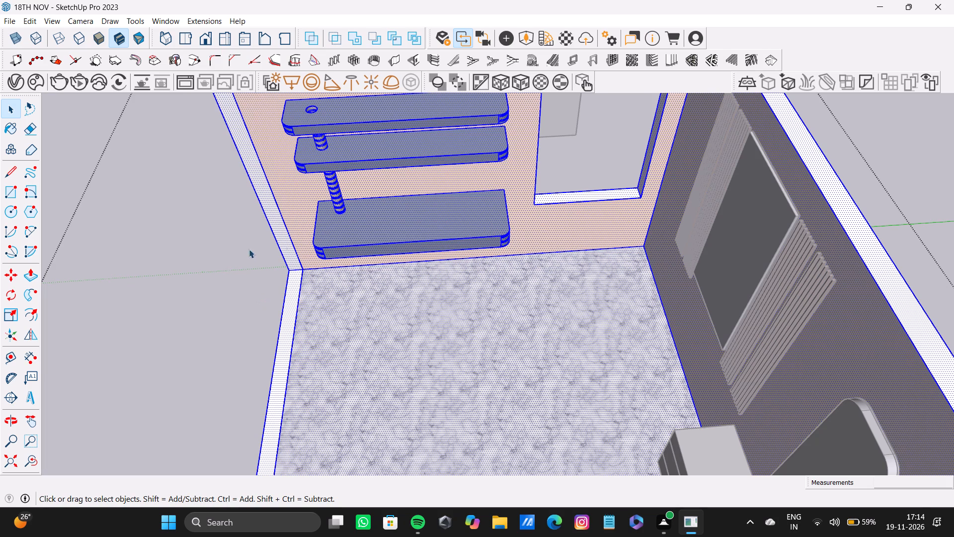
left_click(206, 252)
Select the middle shelf's top face and the bottom shelf's top, front, window-side end and adjoining rounded corner faces.
double_click(398, 146)
double_click(425, 219, "shift")
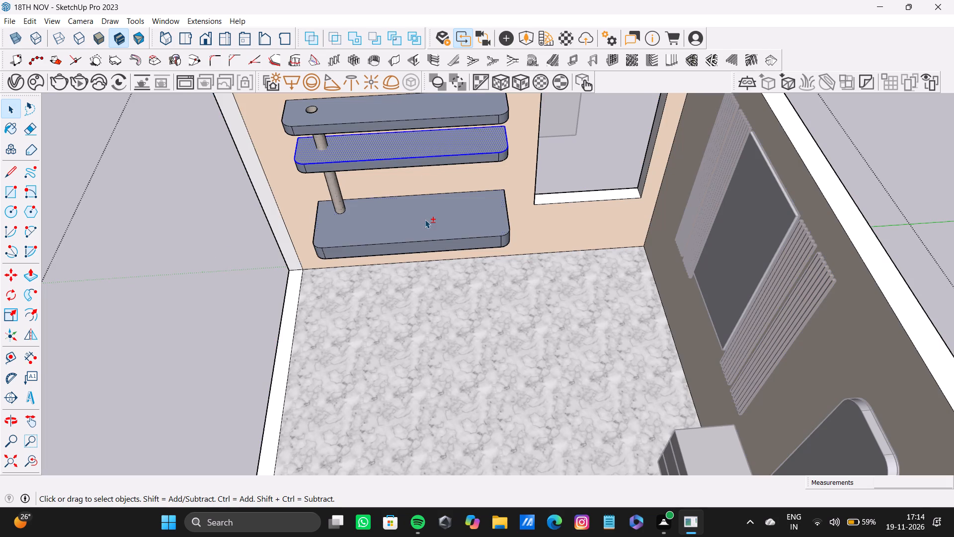
double_click(441, 247, "shift")
middle_click_drag(529, 235, 463, 230)
scroll(509, 233, "up", 5, "shift")
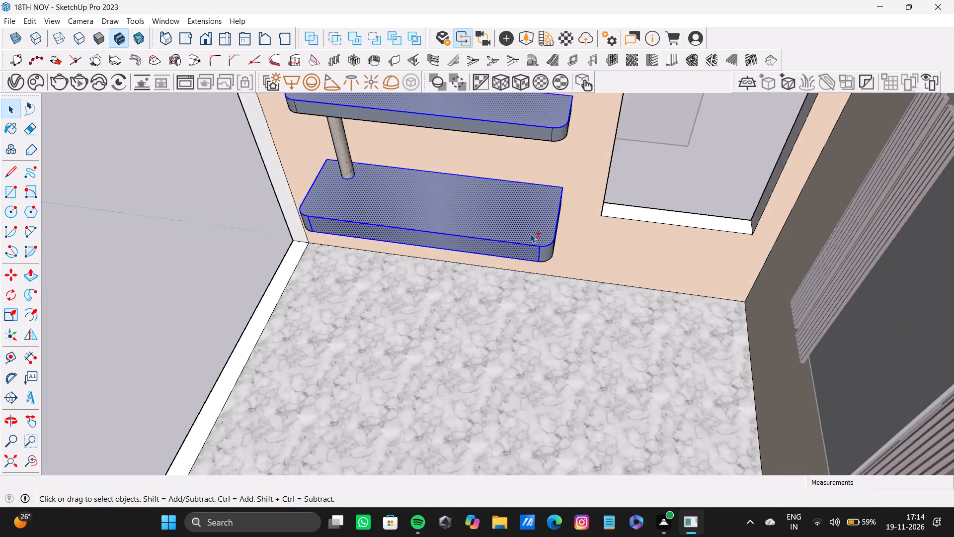
scroll(530, 234, "up", 1, "shift")
middle_click_drag(535, 235, 521, 232)
scroll(537, 240, "up", 6, "shift")
double_click(557, 267, "shift")
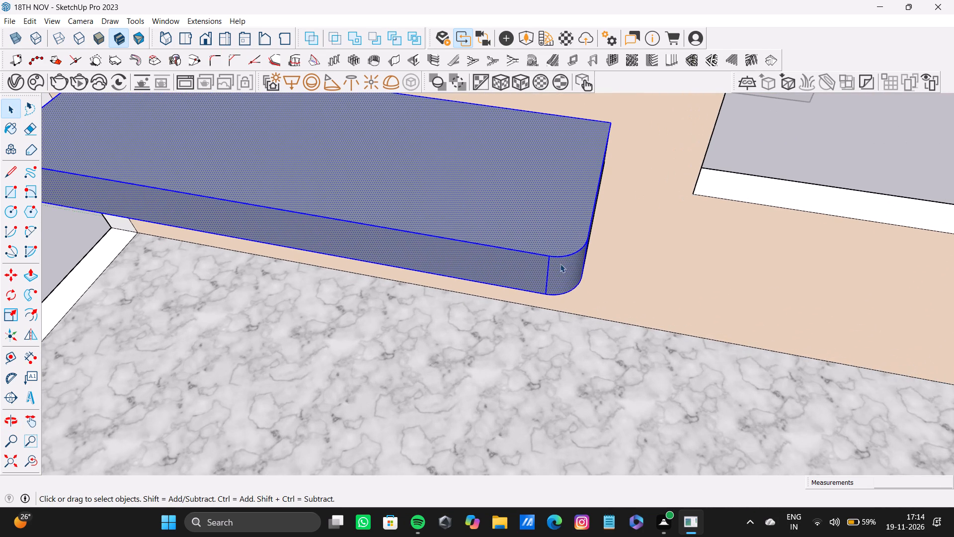
scroll(560, 263, "down", 4)
middle_click_drag(561, 253, 467, 223)
scroll(573, 218, "up", 4)
double_click(501, 191, "shift")
Add the bottom shelf's end face and rounded corner on the side away from the window to the selection.
scroll(485, 190, "down", 7, "shift")
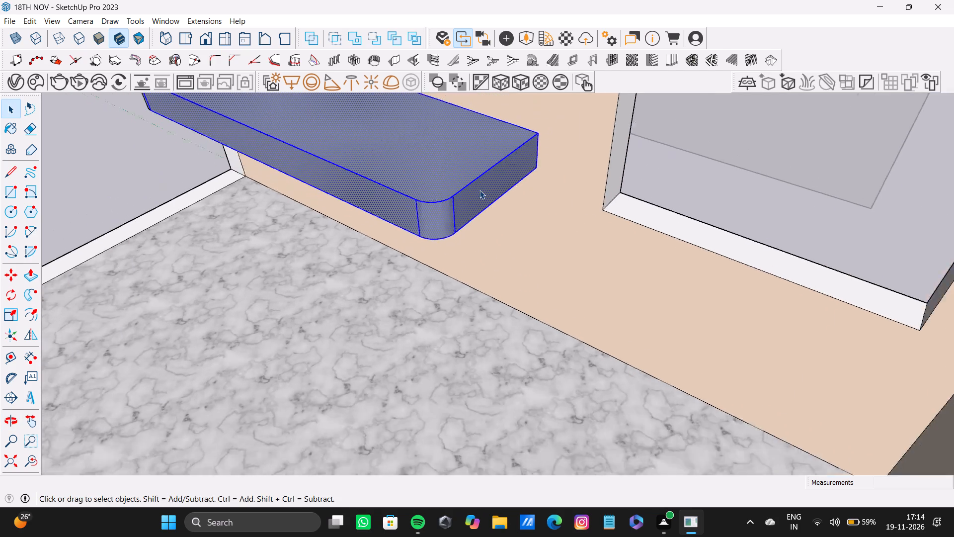
scroll(479, 190, "down", 1, "shift")
middle_click_drag(406, 190, 409, 215, "shift")
left_click(16, 458)
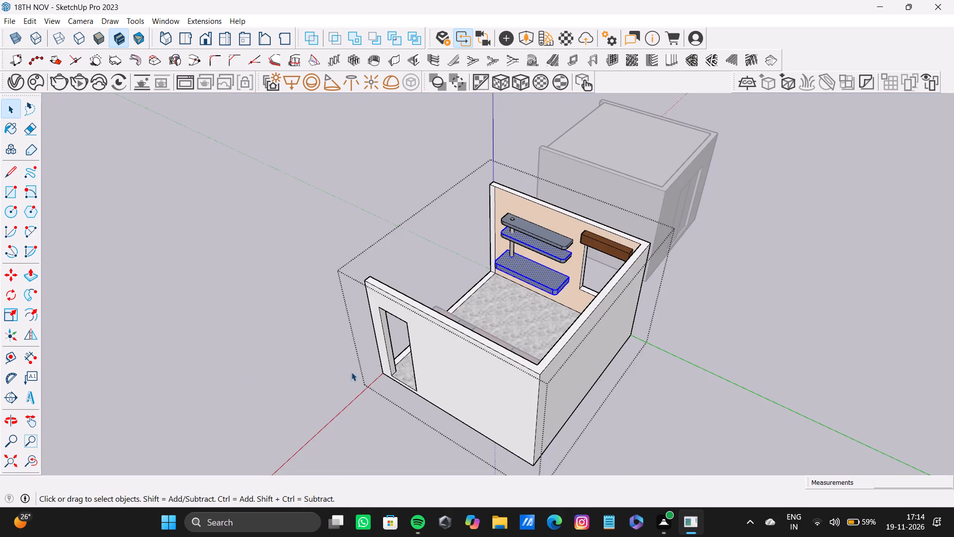
middle_click_drag(377, 370, 513, 346)
scroll(510, 348, "down", 1)
scroll(452, 288, "up", 15)
middle_click_drag(489, 258, 558, 260)
scroll(560, 259, "up", 3, "shift")
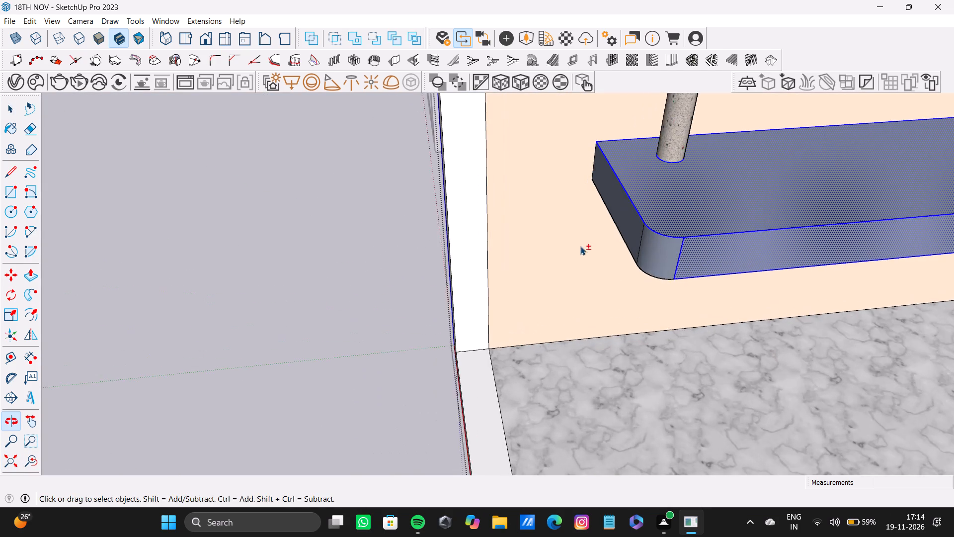
scroll(580, 246, "up", 3, "shift")
double_click(639, 224, "shift")
double_click(692, 238, "shift")
Add the middle shelf's front face, both end faces and both rounded corners to the selection.
scroll(678, 227, "down", 5, "shift")
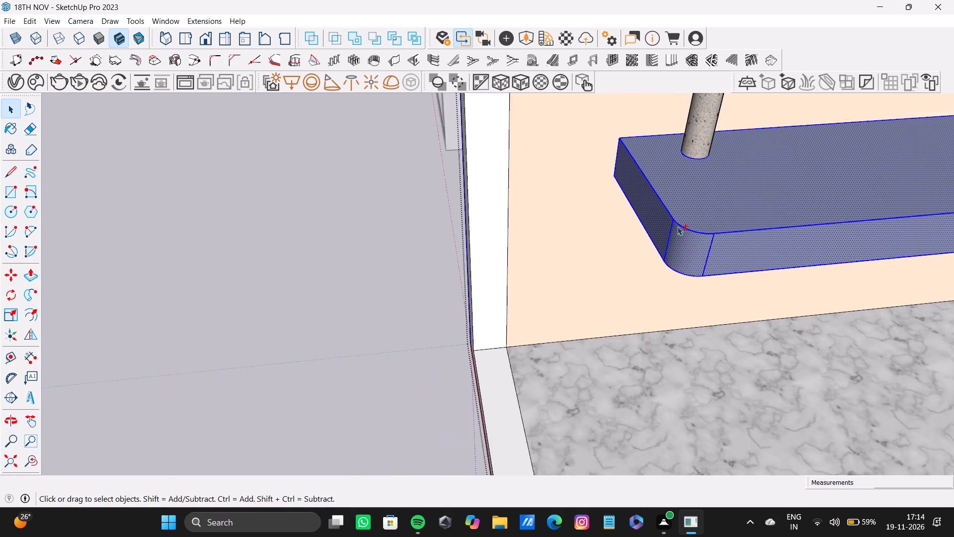
scroll(677, 226, "down", 13, "shift")
middle_click_drag(682, 145, 486, 280, "shift")
scroll(607, 264, "up", 4, "shift")
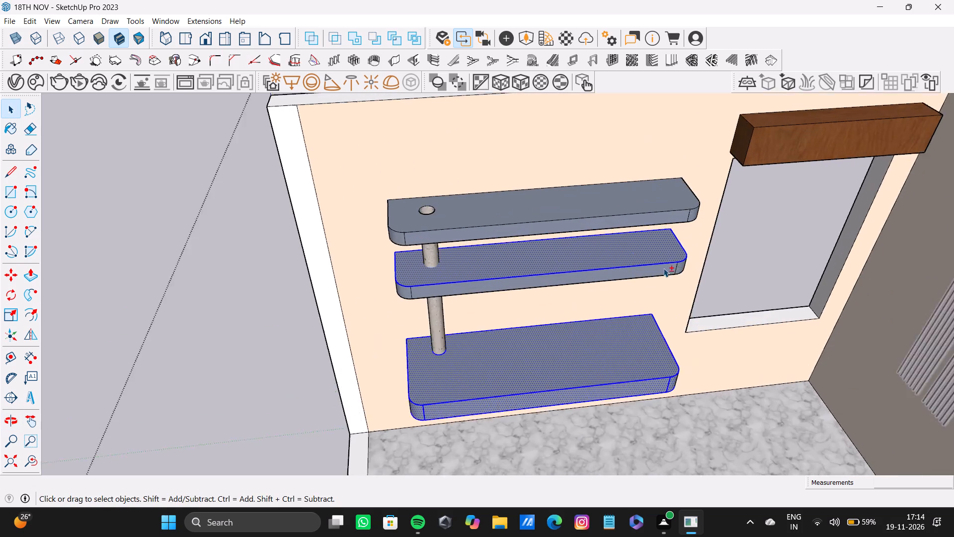
scroll(663, 268, "up", 7, "shift")
double_click(663, 268, "shift")
middle_click_drag(676, 266, 497, 270)
scroll(565, 273, "up", 6)
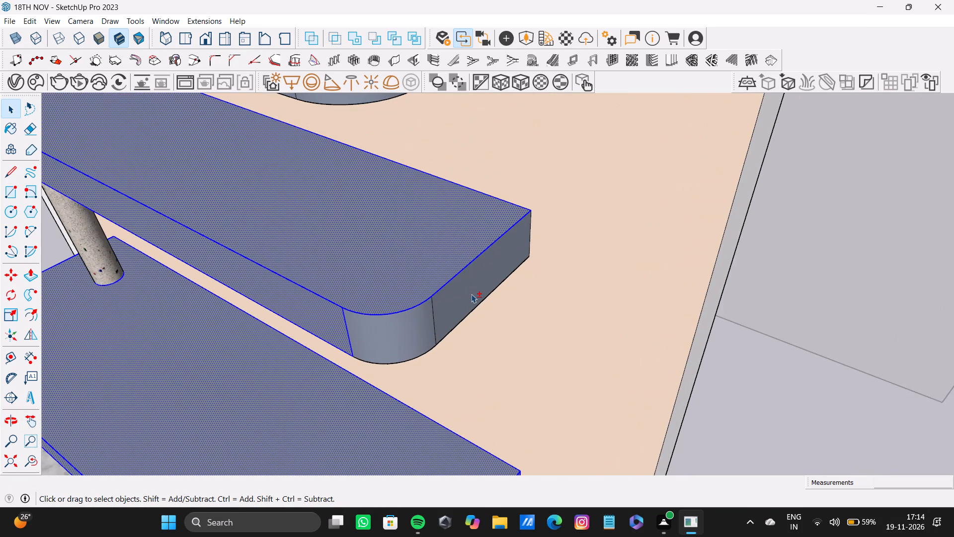
double_click(471, 294, "shift")
double_click(410, 325, "shift")
scroll(388, 327, "down", 9, "shift")
middle_click_drag(372, 325, 550, 305)
scroll(375, 331, "down", 9)
middle_click_drag(363, 336, 577, 325, "shift")
scroll(308, 390, "down", 3)
middle_click_drag(308, 382, 476, 347)
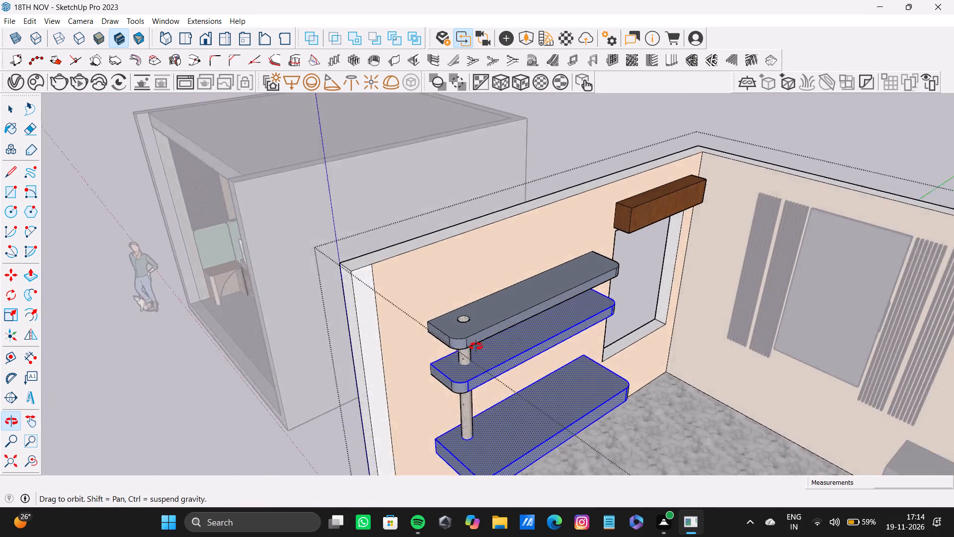
middle_click_drag(476, 347, 490, 334)
scroll(502, 339, "up", 7, "shift")
double_click(491, 379, "shift")
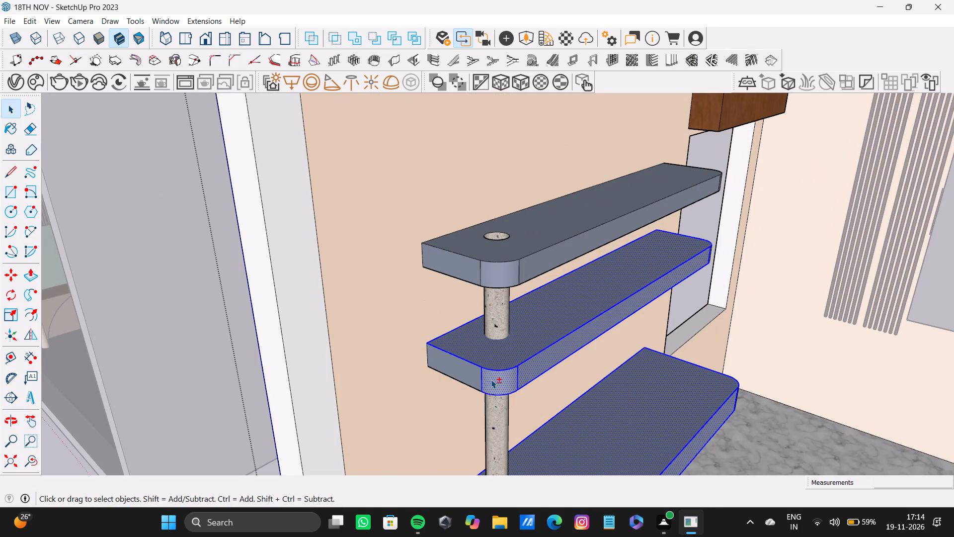
double_click(469, 375, "shift")
Add the top shelf's top face, front face, both end faces and both rounded corners to the selection.
scroll(472, 360, "down", 4, "shift")
middle_click_drag(477, 349, 415, 427, "shift")
scroll(436, 391, "up", 6, "shift")
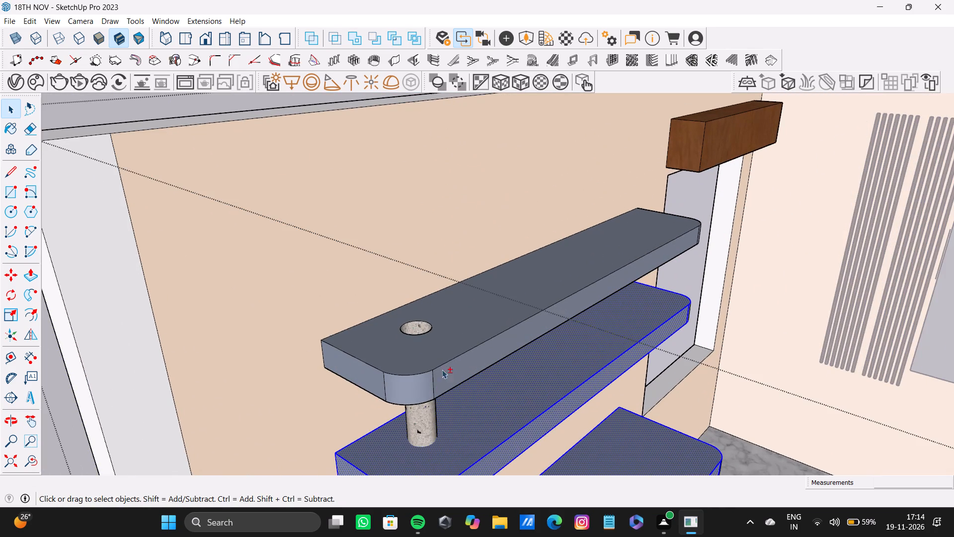
double_click(448, 348, "shift")
double_click(453, 372, "shift")
double_click(409, 385, "shift")
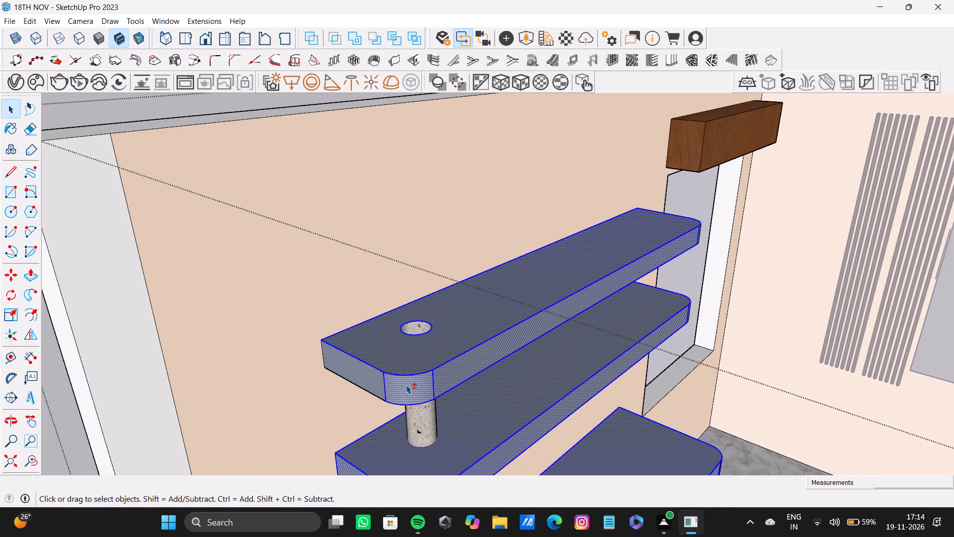
double_click(366, 378, "shift")
scroll(525, 349, "down", 7, "shift")
middle_click_drag(526, 349, 474, 373, "shift")
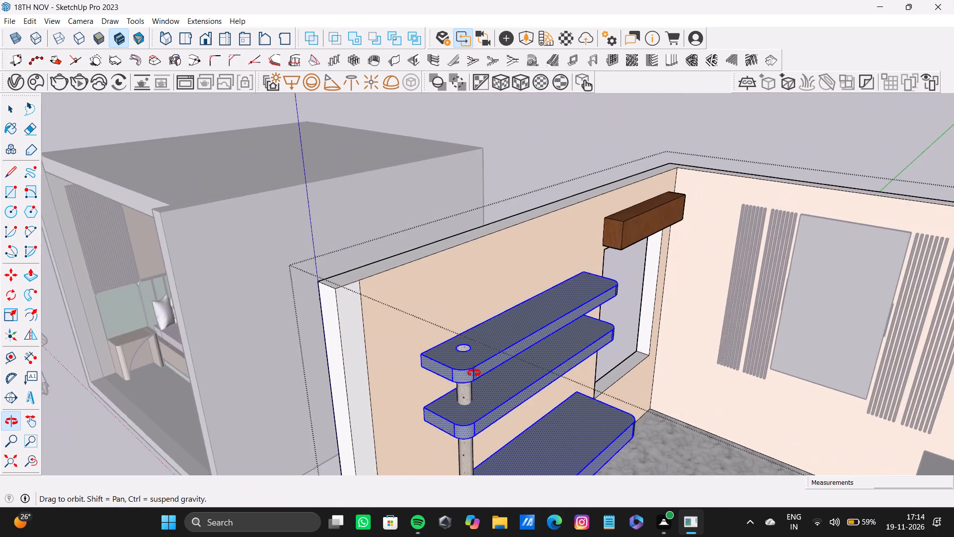
middle_click_drag(474, 373, 328, 355, "shift")
scroll(569, 307, "up", 7)
middle_click_drag(524, 312, 403, 332)
scroll(322, 297, "up", 2, "shift")
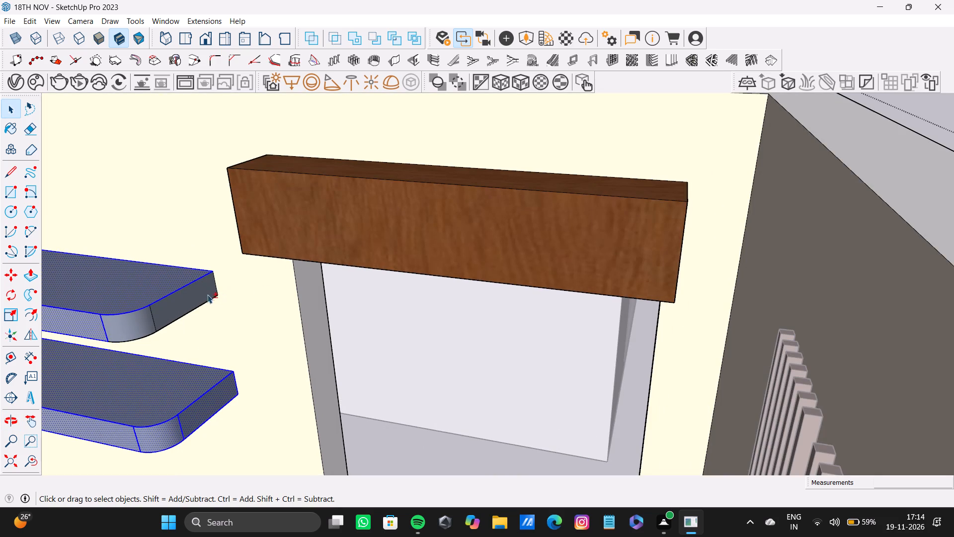
double_click(197, 295, "shift")
double_click(133, 322, "shift")
scroll(133, 319, "down", 3, "shift")
middle_click_drag(133, 318, 564, 202, "shift")
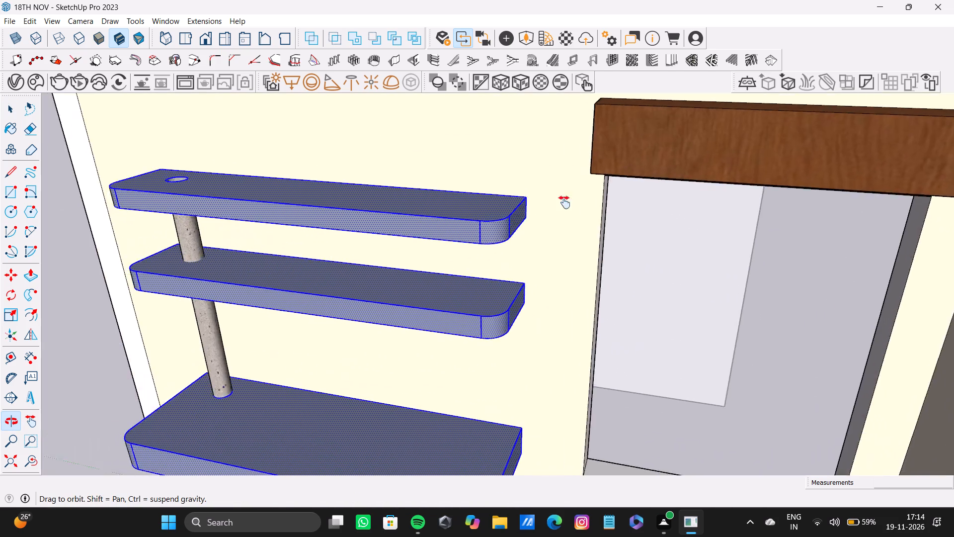
middle_click_drag(564, 202, 620, 149, "shift")
scroll(582, 196, "down", 4, "shift")
middle_click_drag(582, 196, 651, 257, "shift")
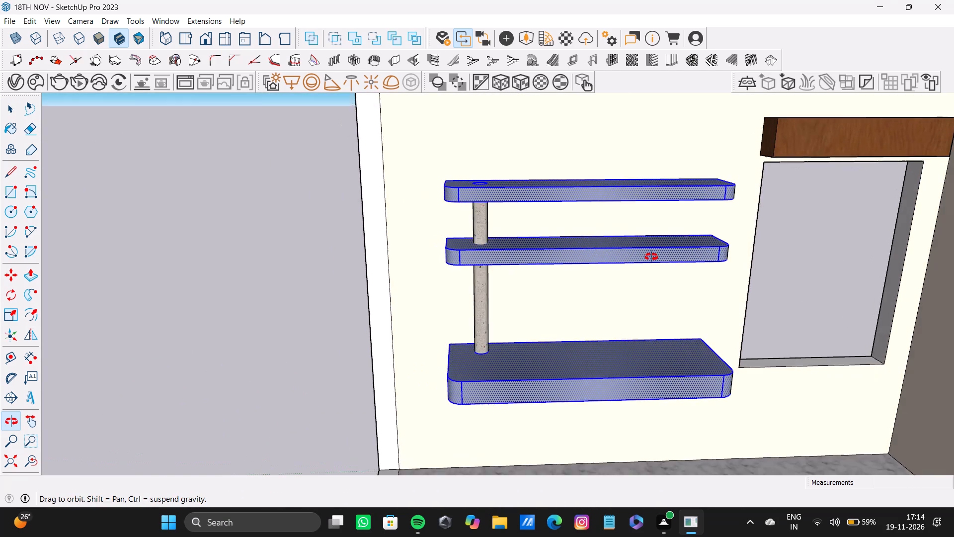
Clear the previous selection and select the bottom shelf's top, front, window-side end and adjoining rounded corner faces.
middle_click_drag(651, 257, 456, 270, "shift")
left_click(103, 333, "shift")
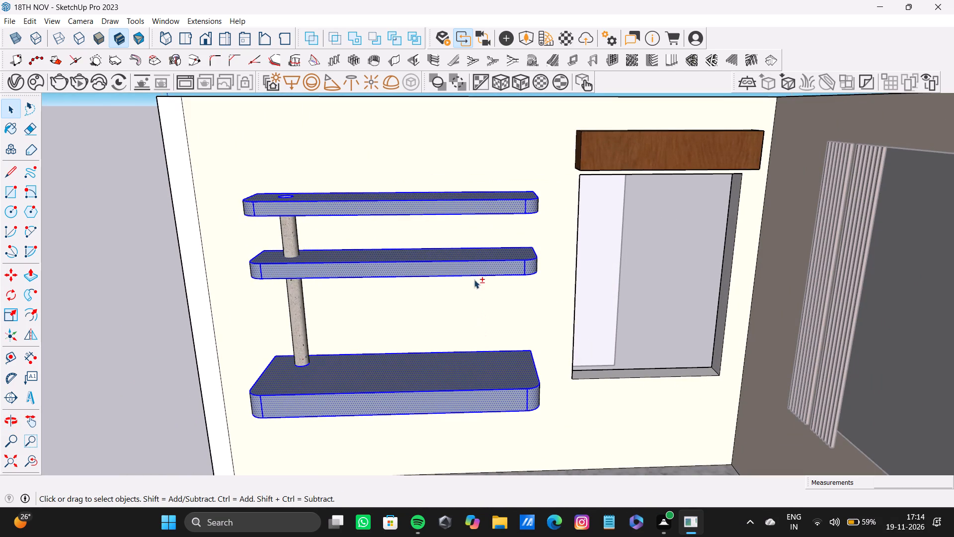
left_click(57, 305)
left_click(148, 310)
scroll(366, 407, "up", 4)
double_click(375, 379, "shift")
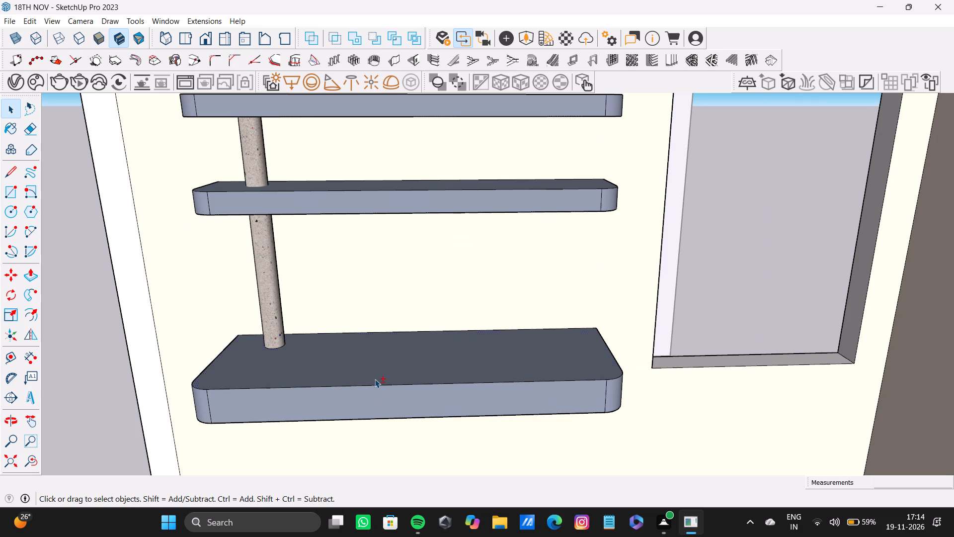
double_click(383, 404, "shift")
middle_click_drag(510, 392, 393, 386, "shift")
scroll(431, 378, "up", 3, "shift")
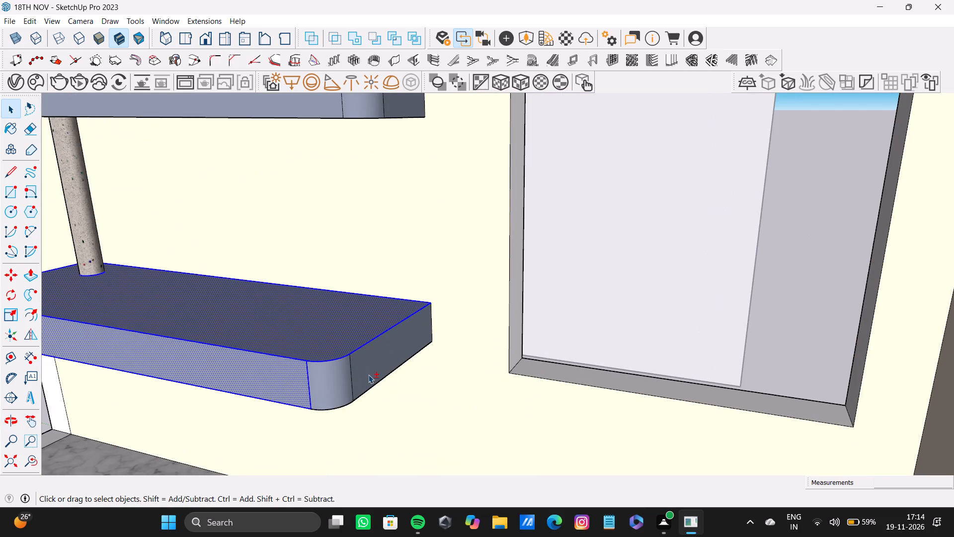
left_click(368, 374, "shift")
left_click_drag(368, 374, 363, 374, "shift")
double_click(347, 379, "shift")
Add the bottom shelf's end face and rounded corner on the side away from the window to the selection.
scroll(310, 378, "down", 3)
middle_click_drag(414, 383, 588, 383)
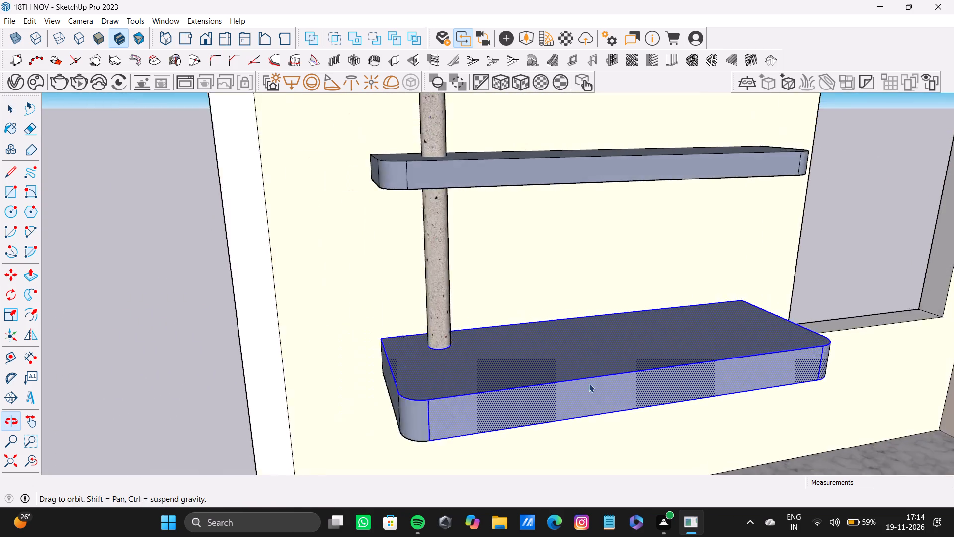
scroll(482, 382, "down", 1, "shift")
middle_click_drag(482, 382, 539, 378, "shift")
scroll(537, 382, "up", 3, "shift")
double_click(566, 393, "shift")
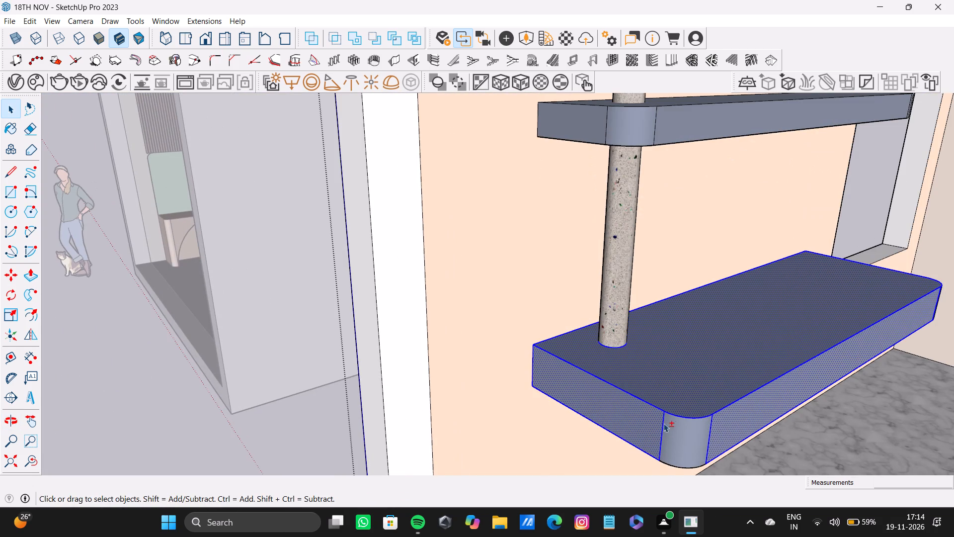
double_click(675, 428, "shift")
scroll(671, 424, "down", 4, "shift")
middle_click_drag(658, 399, 223, 355, "shift")
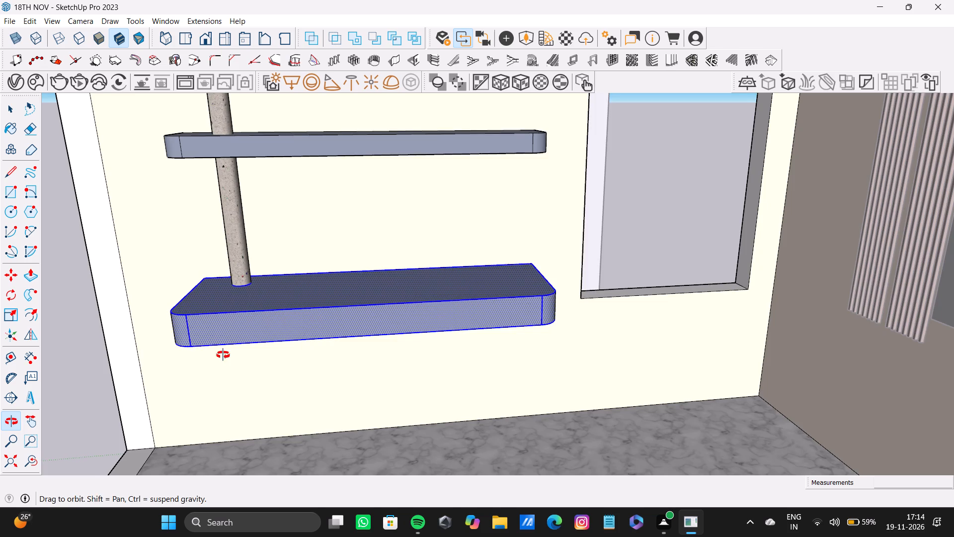
middle_click_drag(223, 355, 223, 356, "shift")
Shorten the bottom shelf from its window-side end by scaling it along the green axis to about 0.88, and deselect it.
key("s")
middle_click_drag(517, 307, 425, 341)
scroll(424, 340, "up", 1)
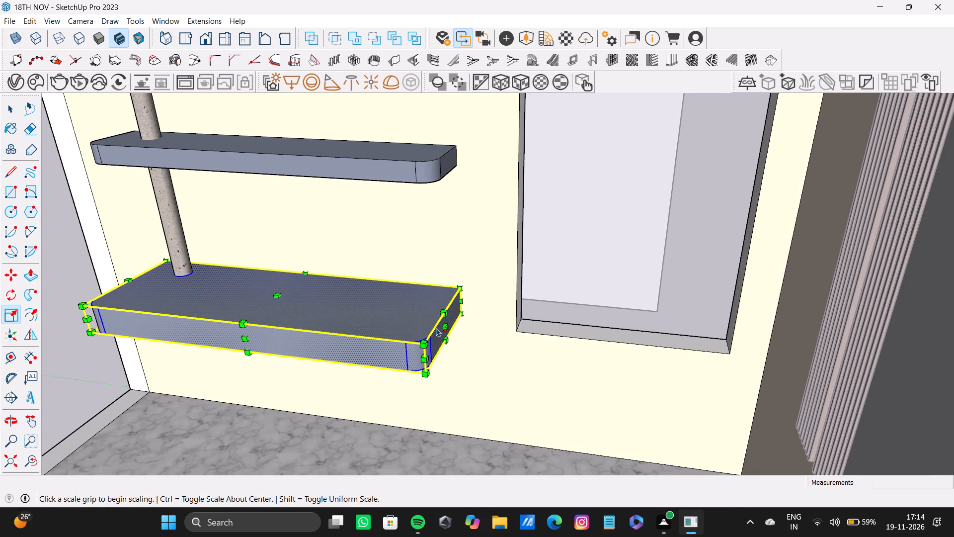
left_click_drag(444, 328, 406, 324)
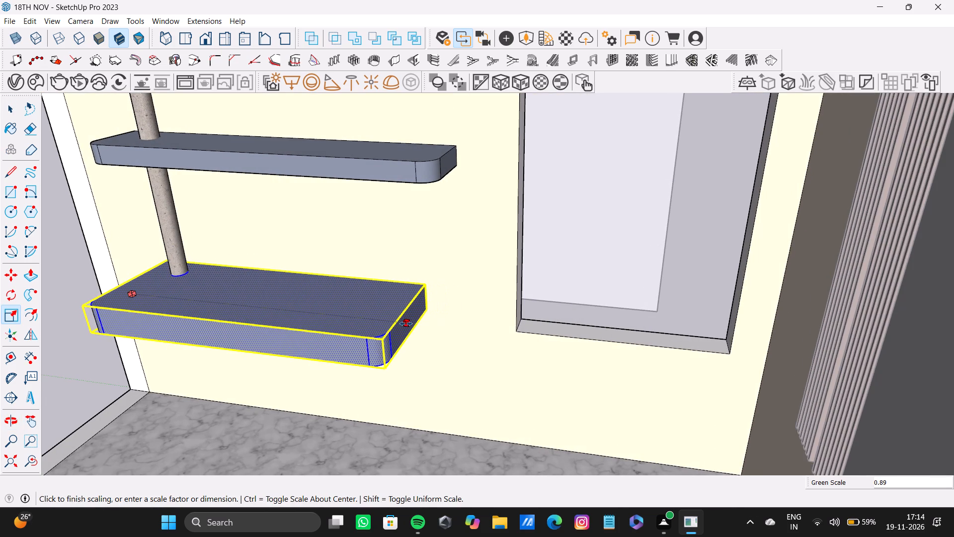
left_click_drag(406, 324, 393, 318)
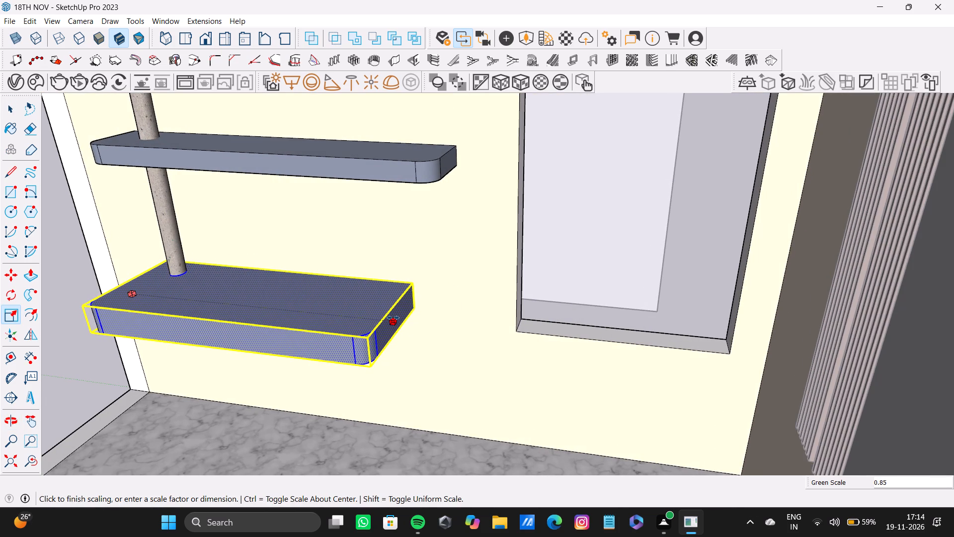
left_click_drag(393, 318, 404, 317)
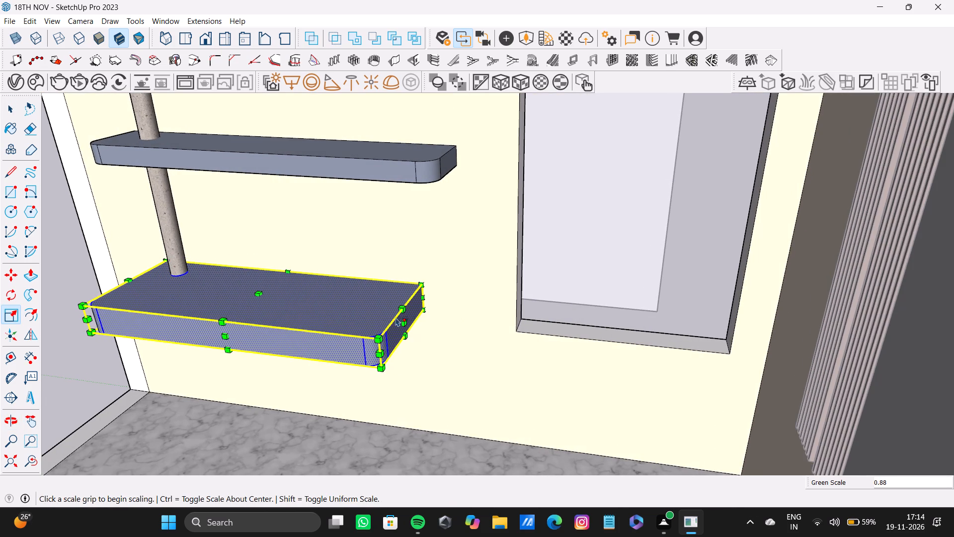
key("space")
left_click(88, 259)
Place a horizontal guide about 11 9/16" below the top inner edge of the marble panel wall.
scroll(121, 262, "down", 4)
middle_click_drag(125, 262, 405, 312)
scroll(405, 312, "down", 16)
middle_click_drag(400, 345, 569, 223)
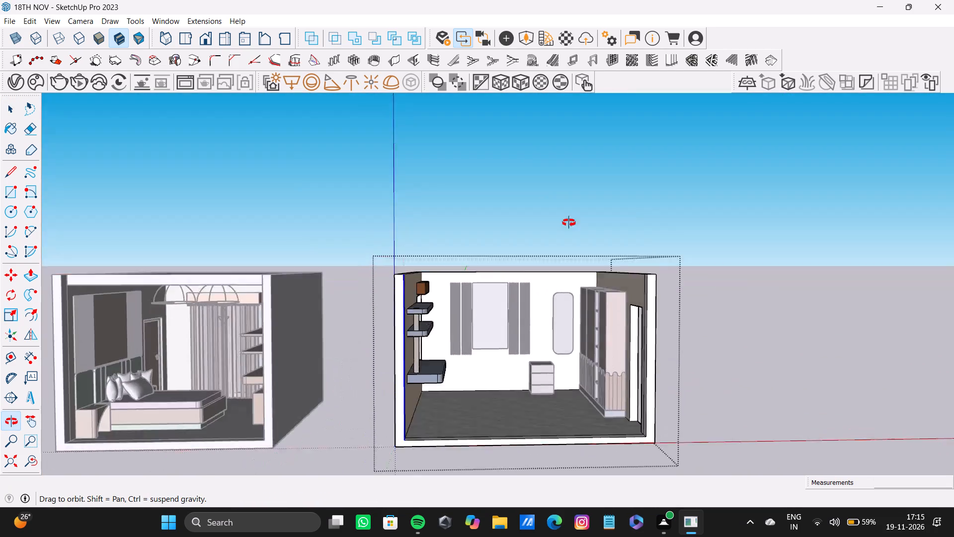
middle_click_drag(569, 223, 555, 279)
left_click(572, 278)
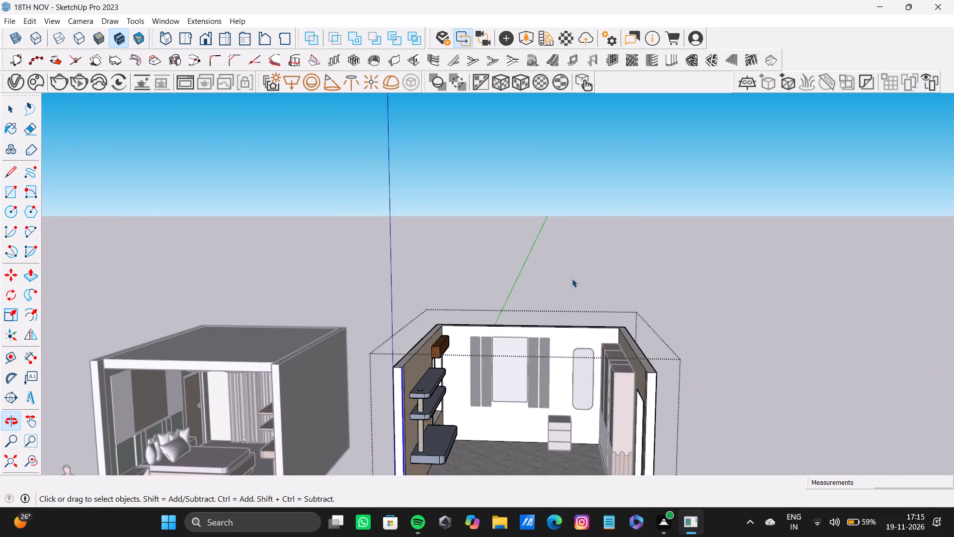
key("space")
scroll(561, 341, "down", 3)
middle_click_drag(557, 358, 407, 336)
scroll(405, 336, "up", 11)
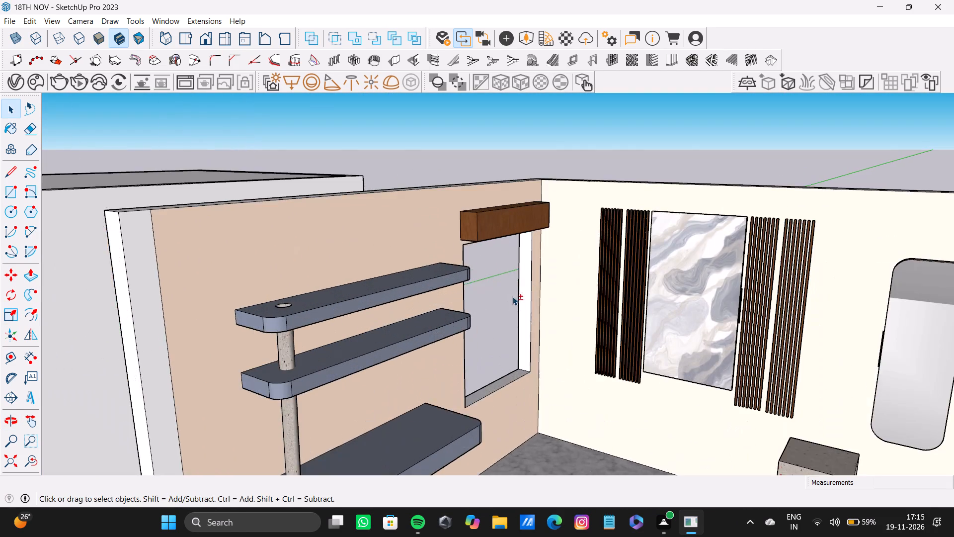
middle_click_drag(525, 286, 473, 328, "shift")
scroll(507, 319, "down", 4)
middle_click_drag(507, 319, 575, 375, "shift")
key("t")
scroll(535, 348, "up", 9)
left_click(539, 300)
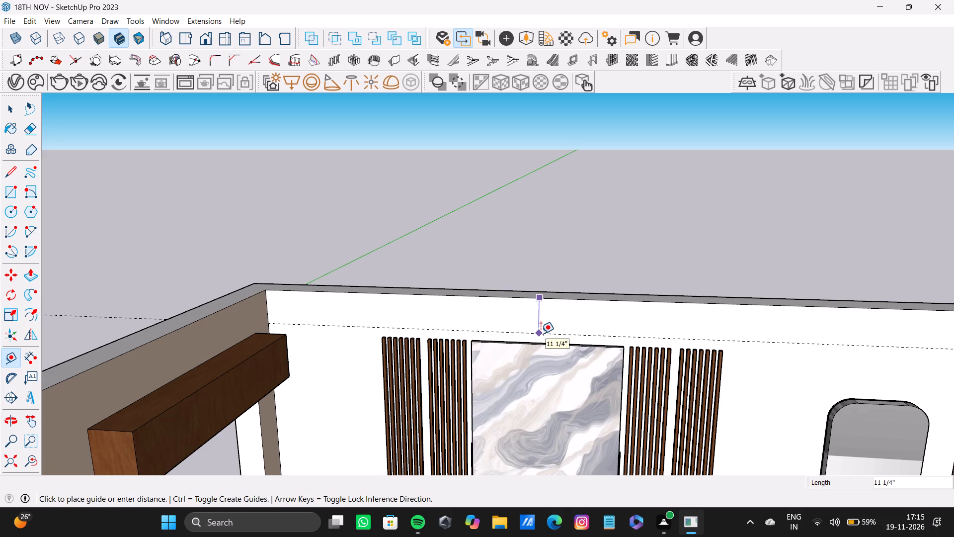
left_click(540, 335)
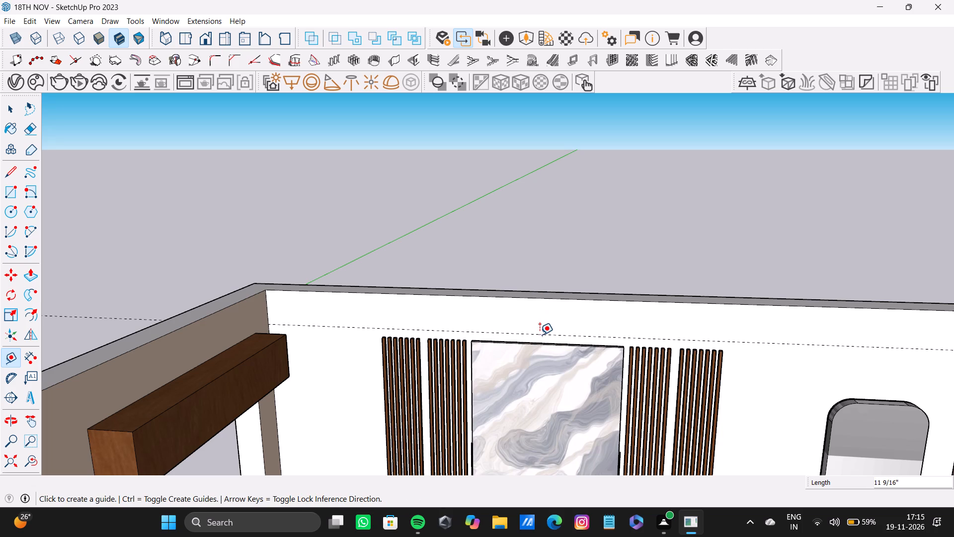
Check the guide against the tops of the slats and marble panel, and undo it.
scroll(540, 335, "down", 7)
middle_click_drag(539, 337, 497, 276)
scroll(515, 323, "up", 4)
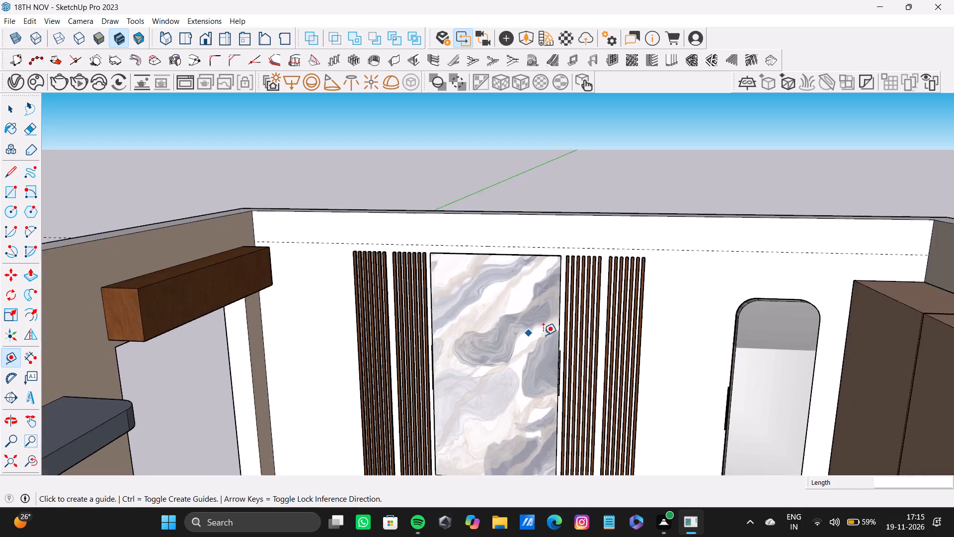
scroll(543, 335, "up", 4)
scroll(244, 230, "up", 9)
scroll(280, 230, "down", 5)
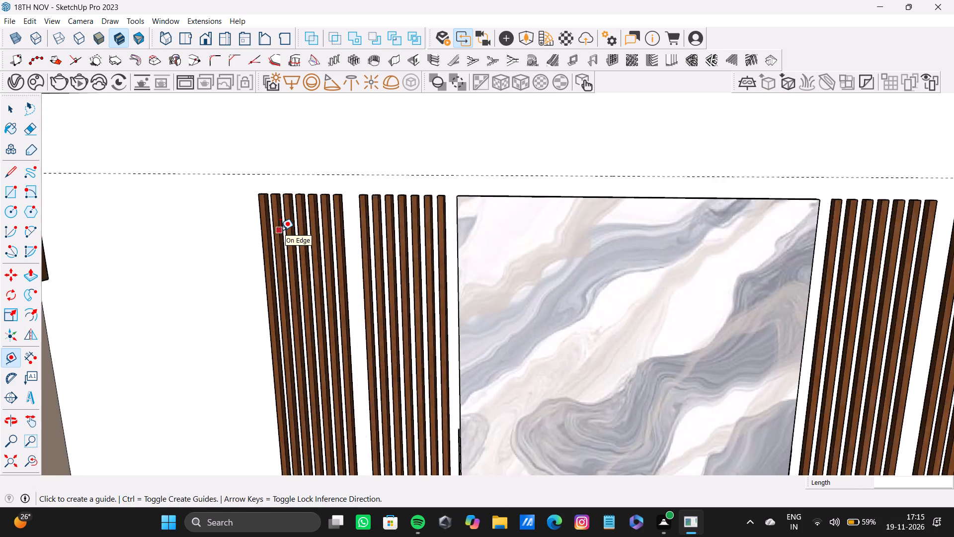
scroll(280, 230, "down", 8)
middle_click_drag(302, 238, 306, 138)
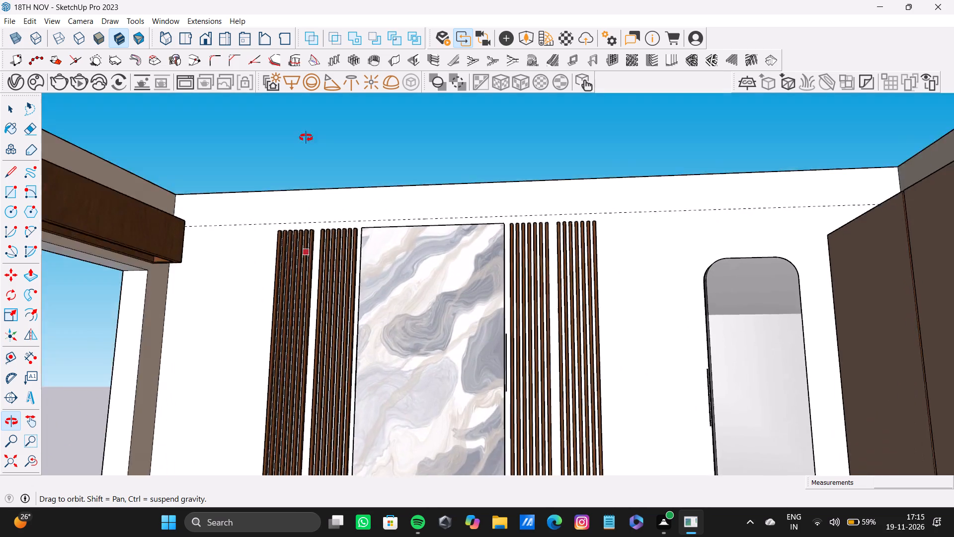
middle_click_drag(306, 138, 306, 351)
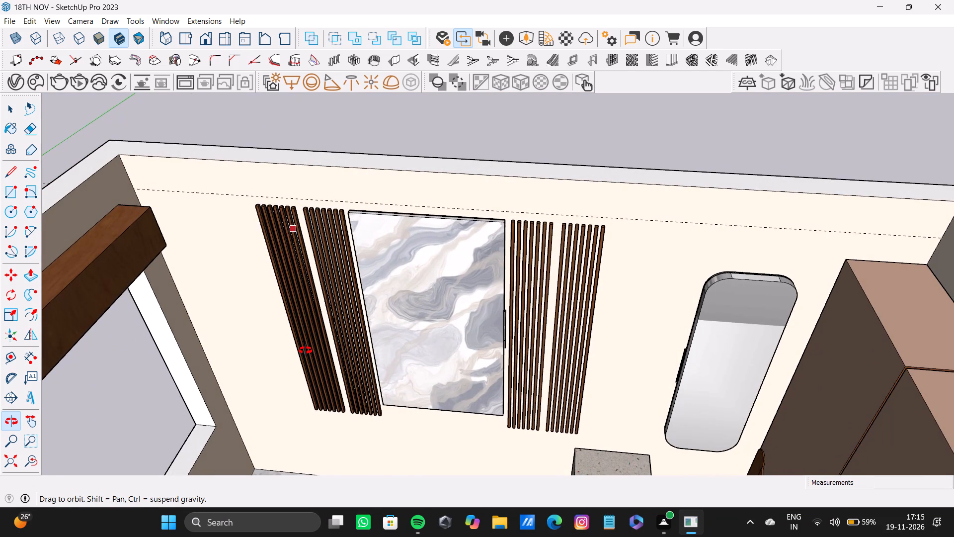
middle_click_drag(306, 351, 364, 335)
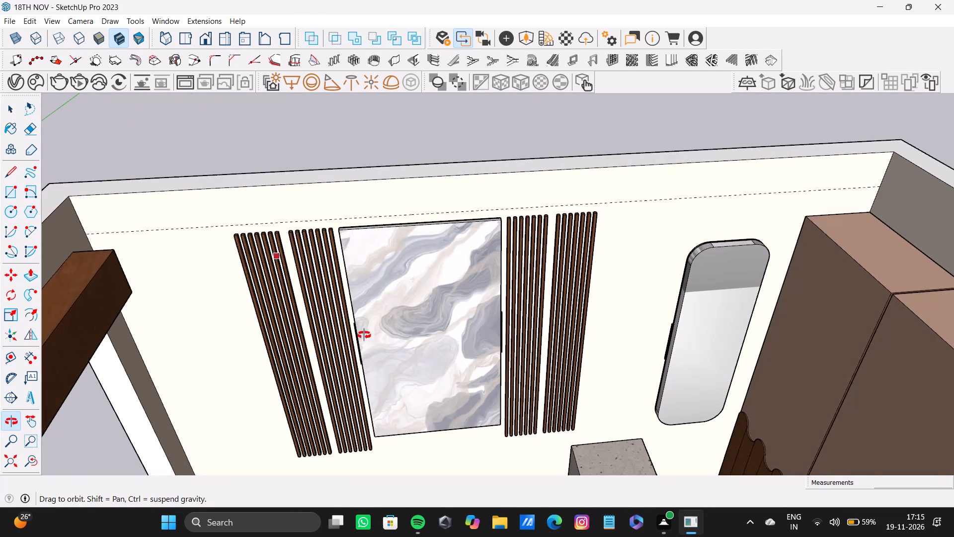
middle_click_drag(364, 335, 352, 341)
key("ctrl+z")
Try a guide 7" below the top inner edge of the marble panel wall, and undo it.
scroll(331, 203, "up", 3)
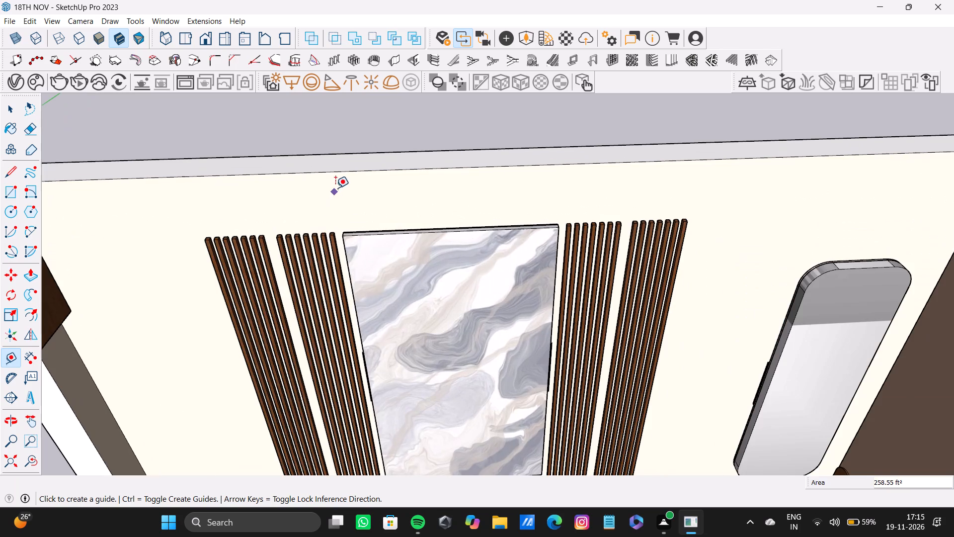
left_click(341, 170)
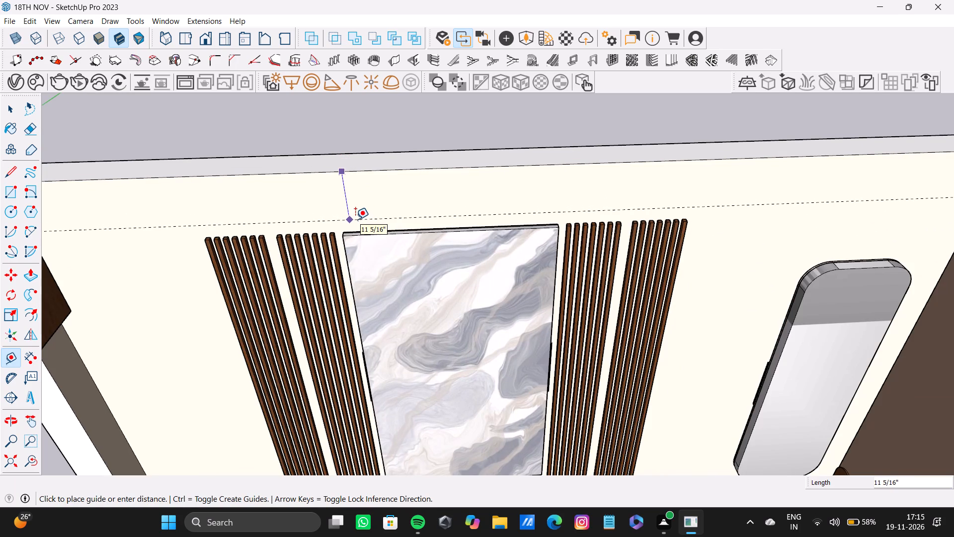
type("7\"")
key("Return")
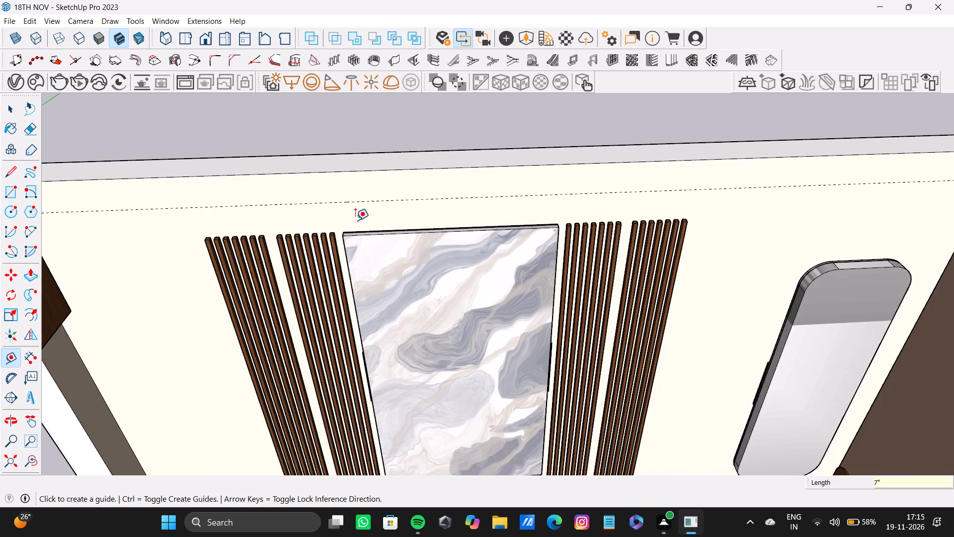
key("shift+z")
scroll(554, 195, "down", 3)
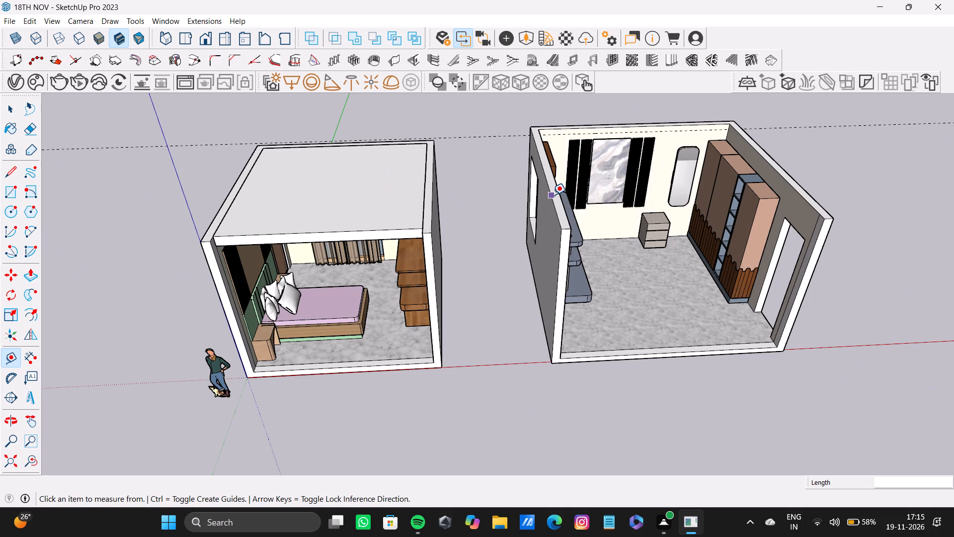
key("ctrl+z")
Place a horizontal guide 9" below the top inner edge of the marble panel wall.
scroll(572, 177, "down", 3)
middle_click_drag(572, 177, 367, 296, "shift")
scroll(370, 286, "up", 9)
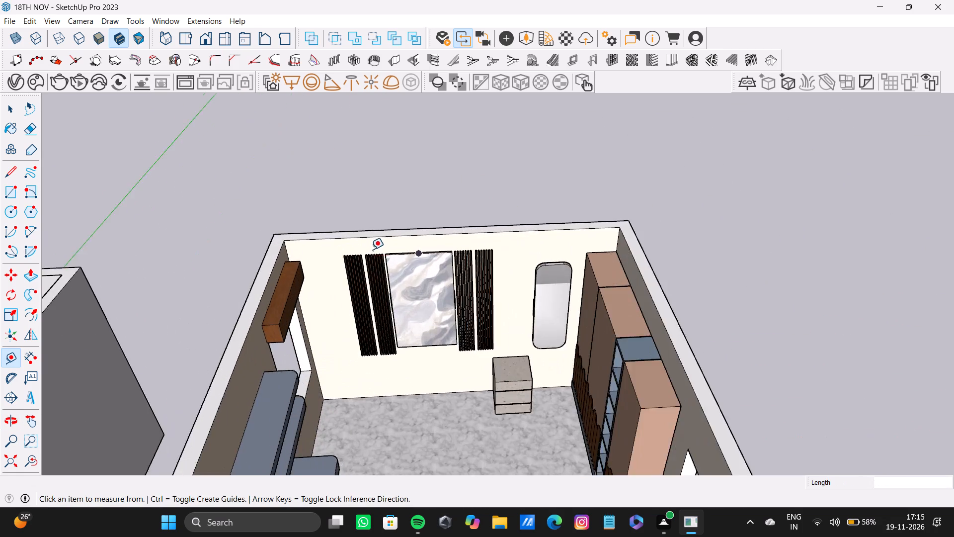
scroll(372, 250, "up", 7)
left_click(388, 226)
key("space")
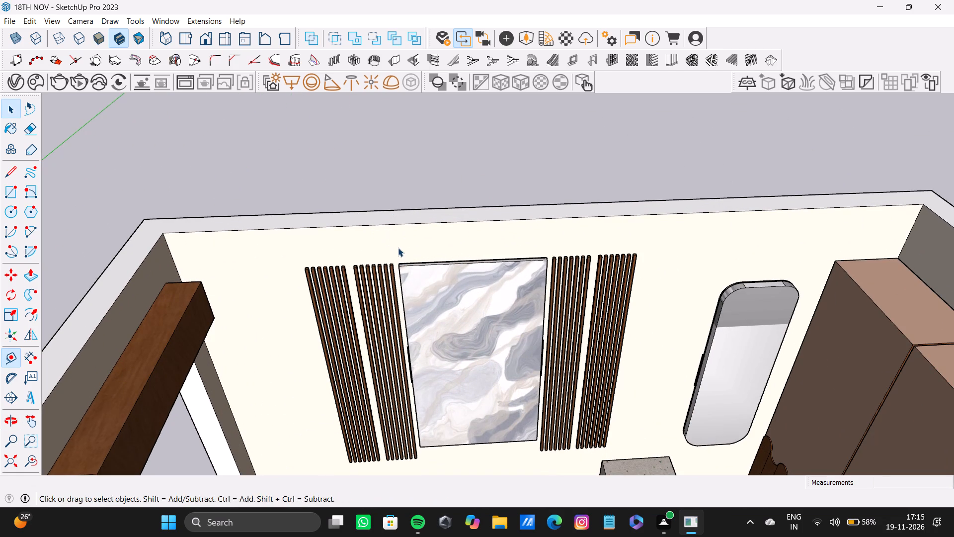
type("t")
left_click(399, 224)
middle_click_drag(400, 257, 372, 161)
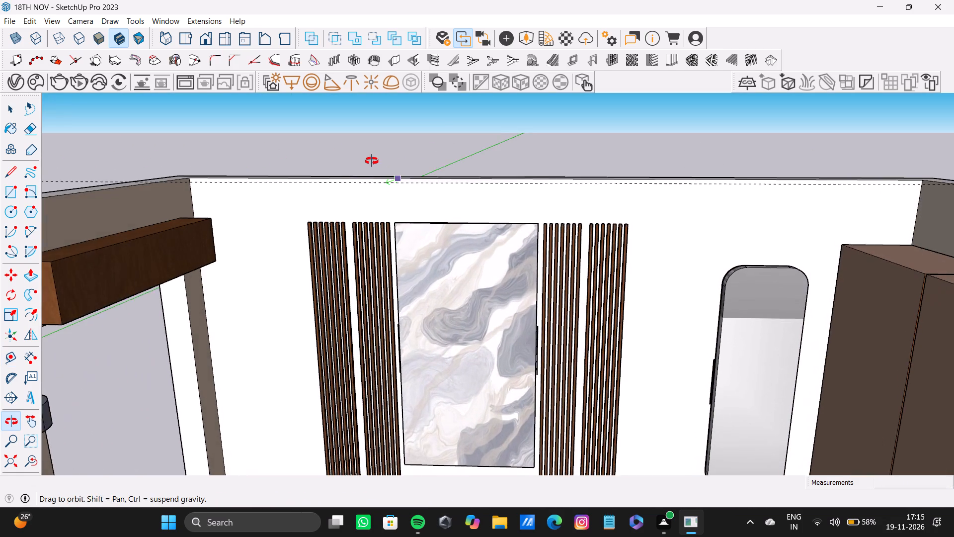
middle_click_drag(372, 161, 371, 161)
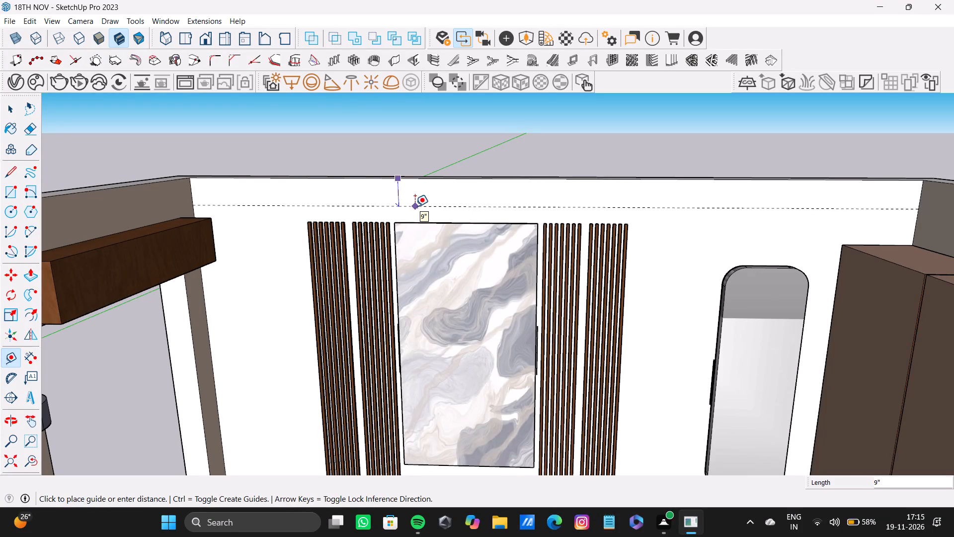
type("9\"")
key("Return")
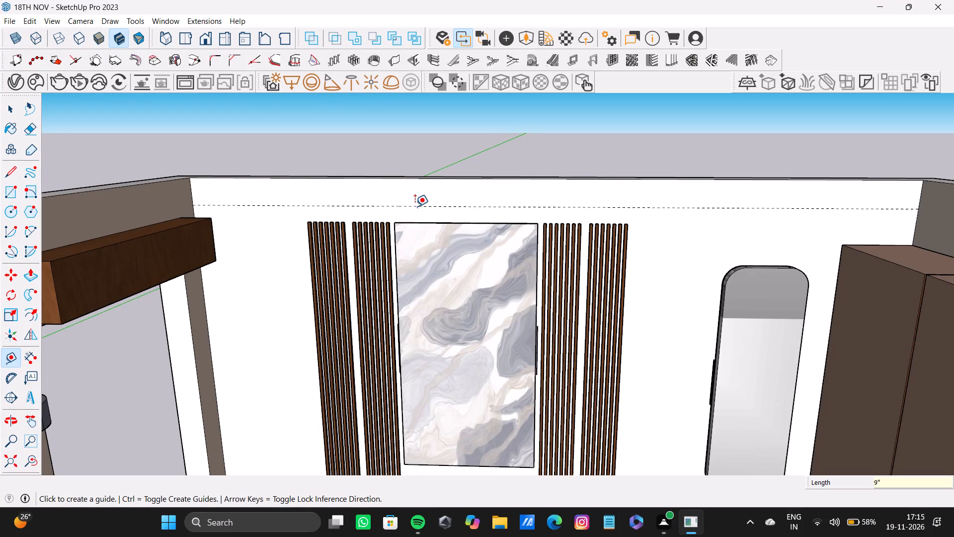
Place a horizontal guide 9" below the top inner edge of the shelf and window wall.
left_click(128, 185)
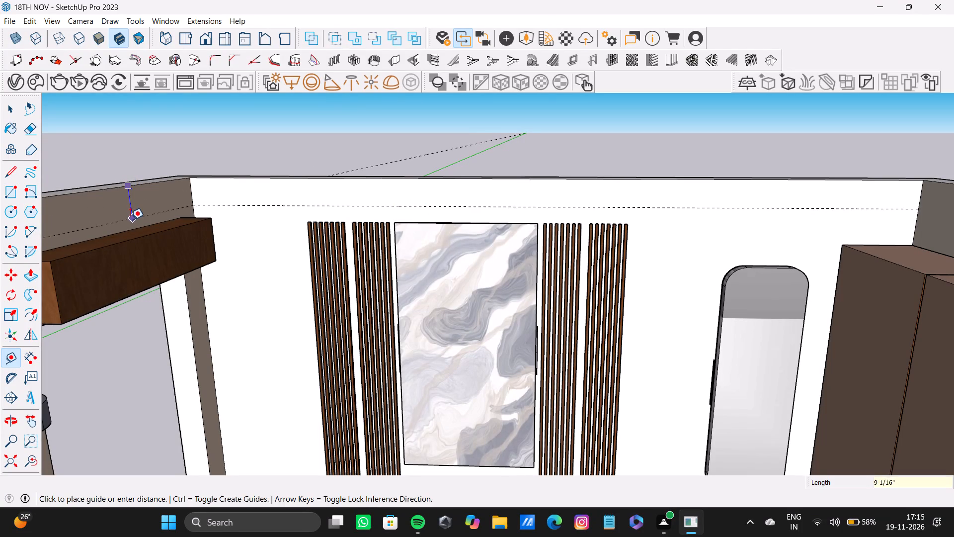
type("9\"")
key("Return")
Place a horizontal guide 9" below the top inner edge of the wardrobe wall.
scroll(280, 257, "down", 9)
middle_click_drag(281, 261, 560, 323)
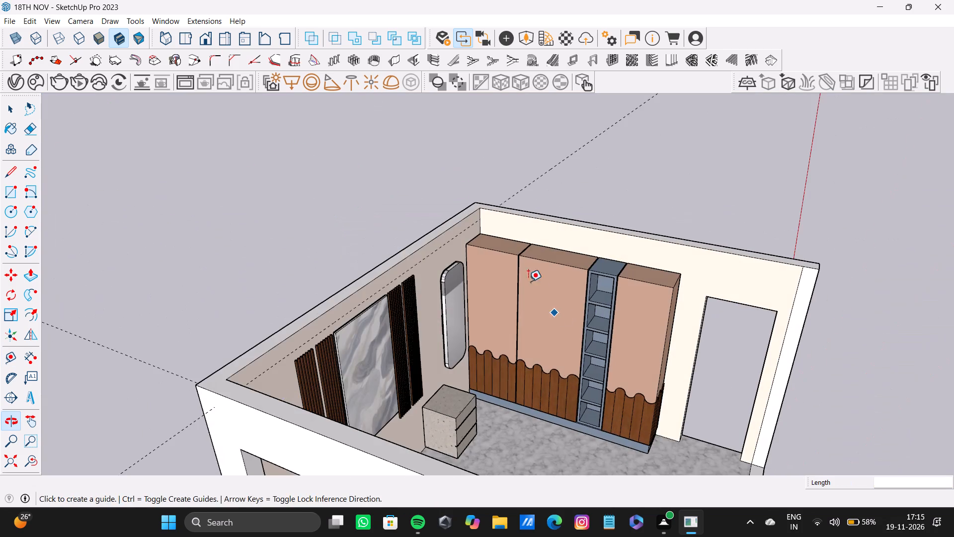
middle_click_drag(476, 227, 448, 260, "shift")
scroll(392, 255, "up", 9)
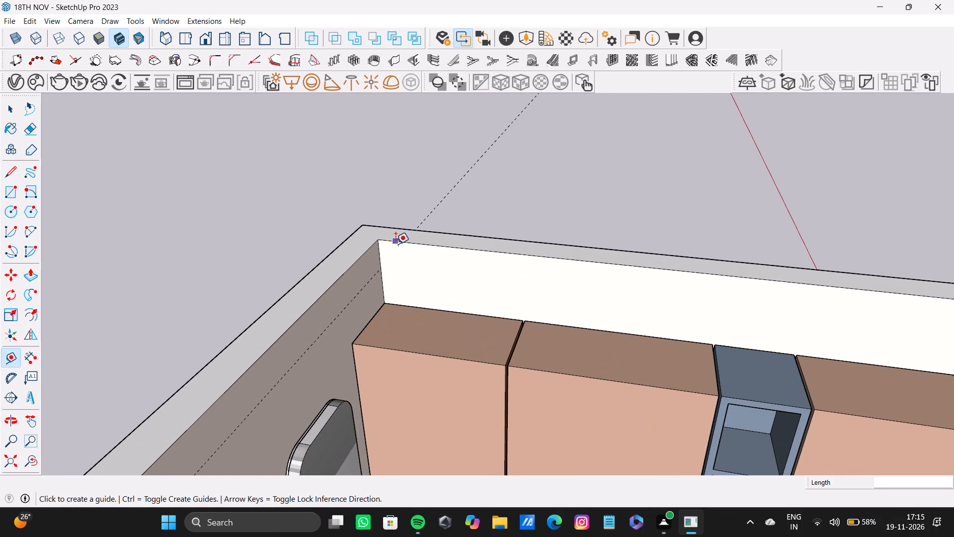
left_click(396, 244)
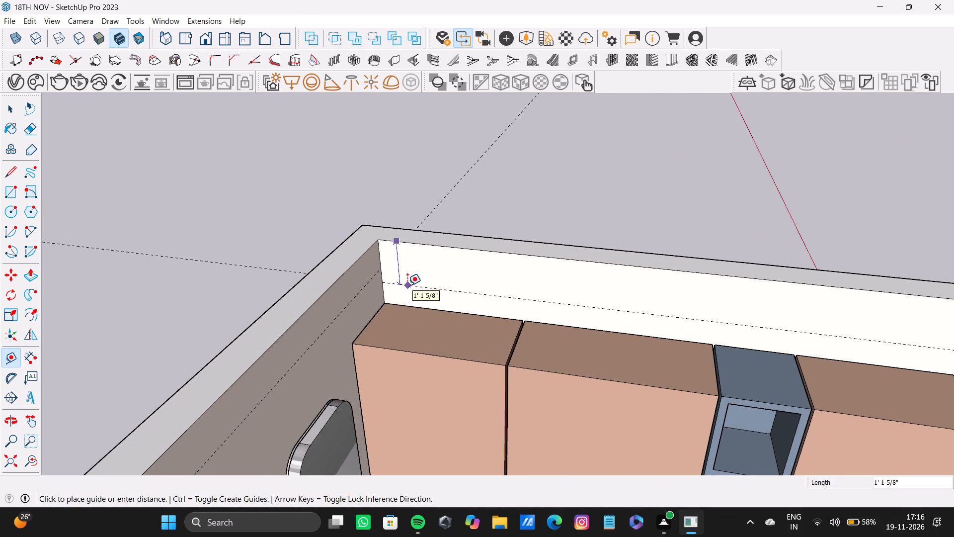
type("9\"")
key("Return")
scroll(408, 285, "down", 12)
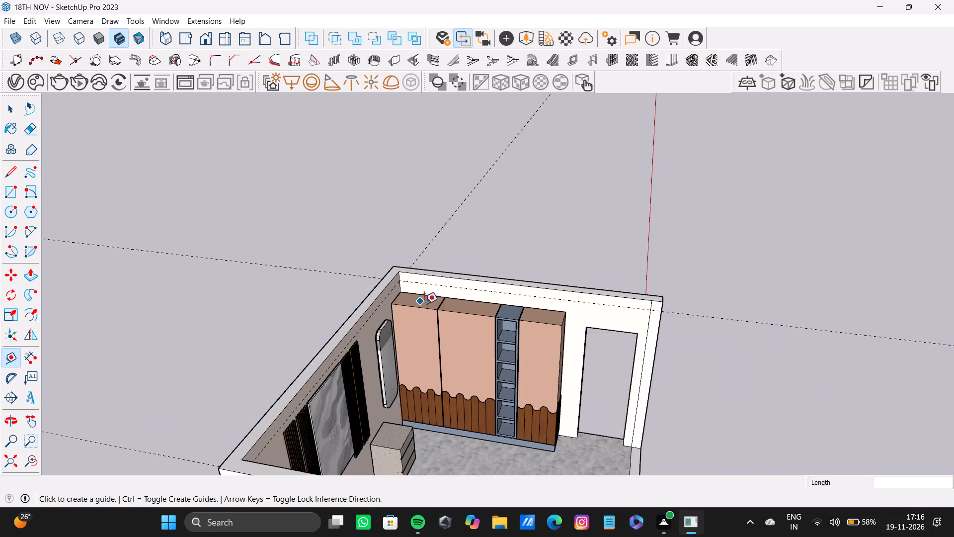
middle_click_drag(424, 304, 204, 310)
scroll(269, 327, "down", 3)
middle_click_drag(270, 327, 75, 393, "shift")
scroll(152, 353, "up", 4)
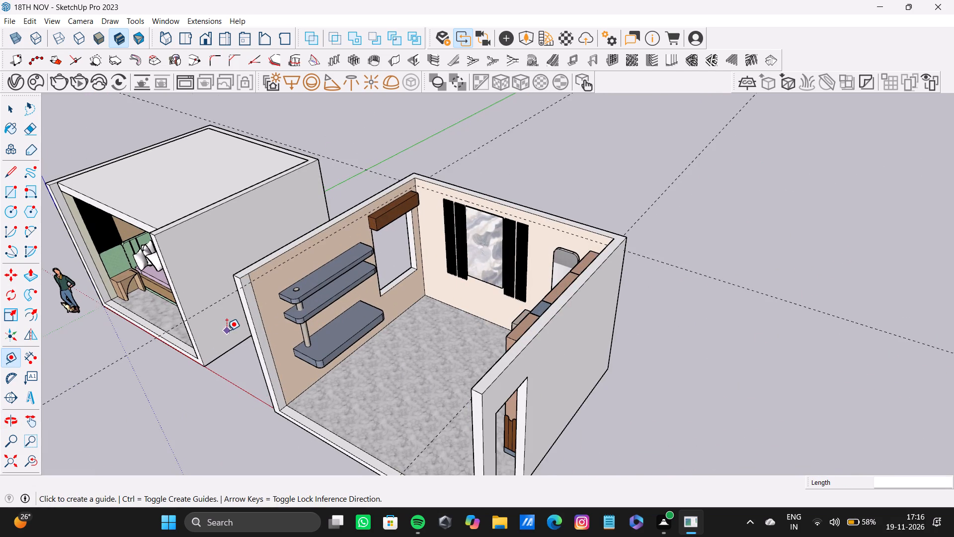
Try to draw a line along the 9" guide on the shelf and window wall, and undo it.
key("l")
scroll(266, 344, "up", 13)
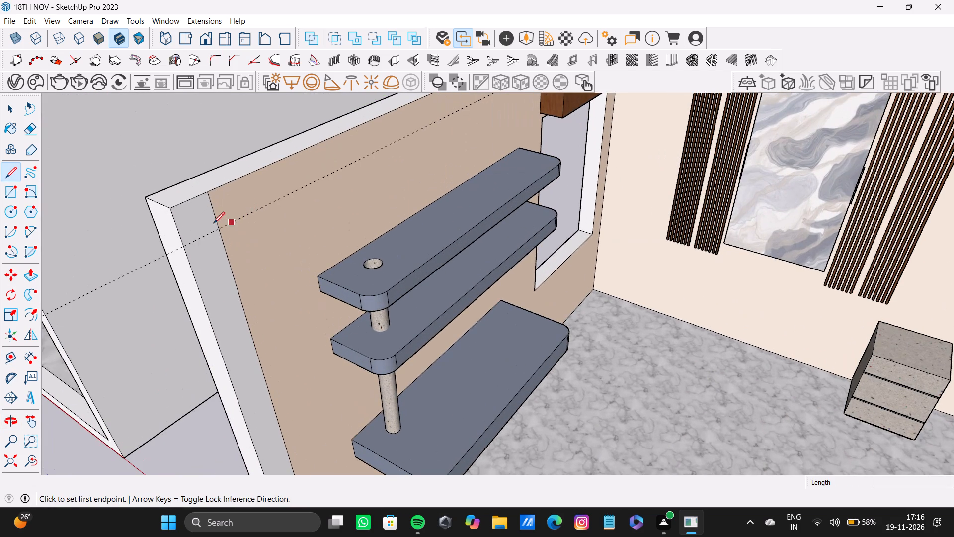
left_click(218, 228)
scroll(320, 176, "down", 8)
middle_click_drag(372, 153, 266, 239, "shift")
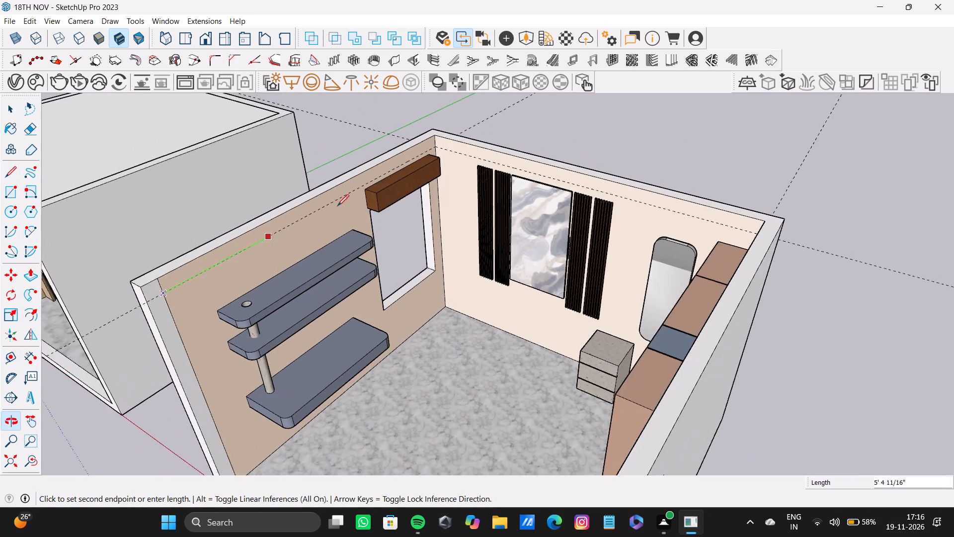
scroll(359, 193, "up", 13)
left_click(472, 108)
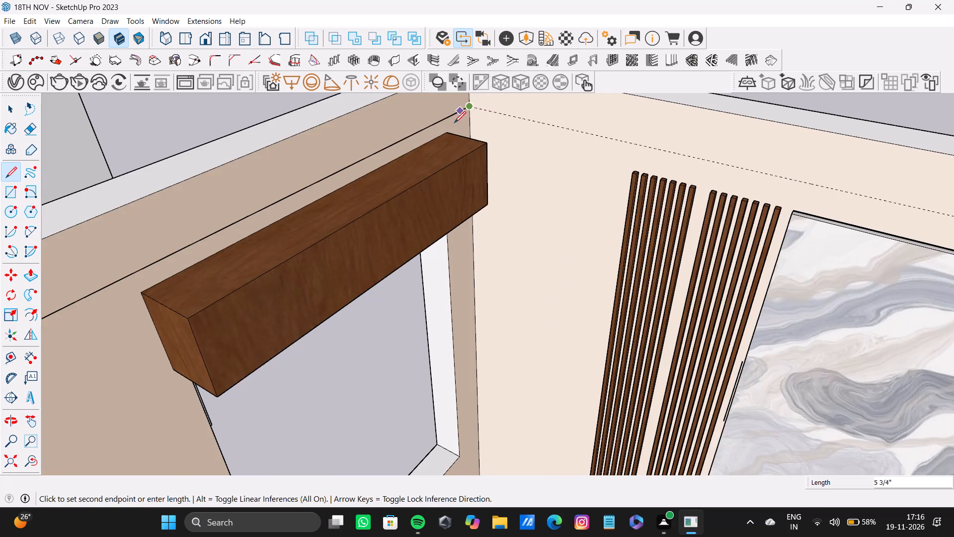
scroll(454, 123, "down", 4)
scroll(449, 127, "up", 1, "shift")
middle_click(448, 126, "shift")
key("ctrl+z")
Open the room's wall group for editing.
key("space")
double_click(503, 166)
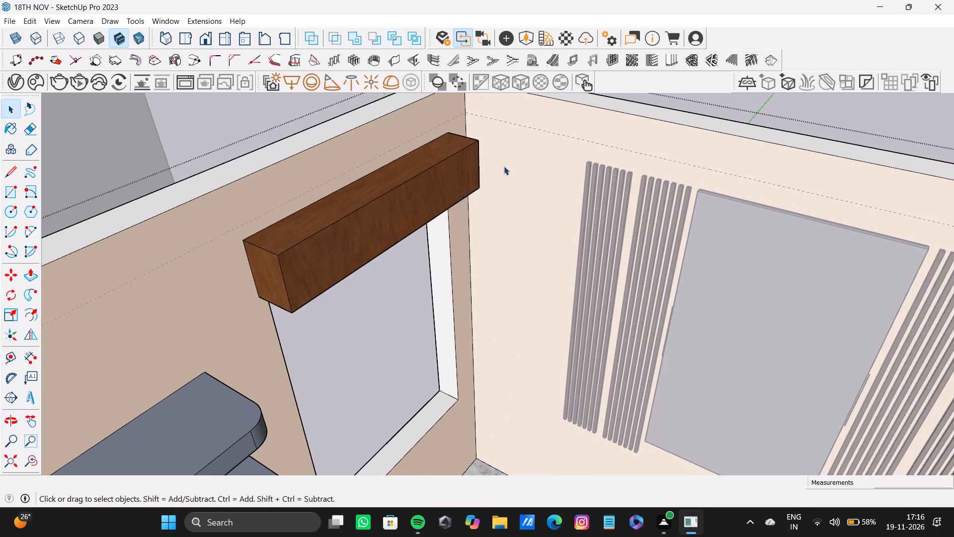
scroll(397, 167, "down", 4)
middle_click_drag(397, 170, 211, 312, "shift")
scroll(211, 312, "down", 1)
scroll(227, 282, "up", 3, "shift")
middle_click_drag(256, 273, 593, 403, "shift")
scroll(593, 408, "down", 1)
middle_click_drag(604, 350, 280, 363, "shift")
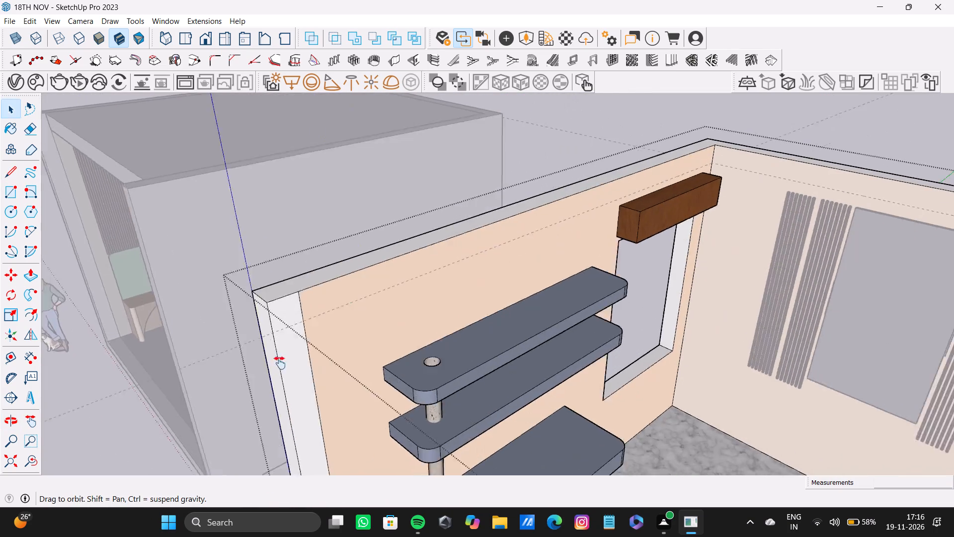
middle_click_drag(280, 363, 502, 388, "shift")
middle_click_drag(492, 301, 201, 420, "shift")
scroll(250, 314, "up", 1)
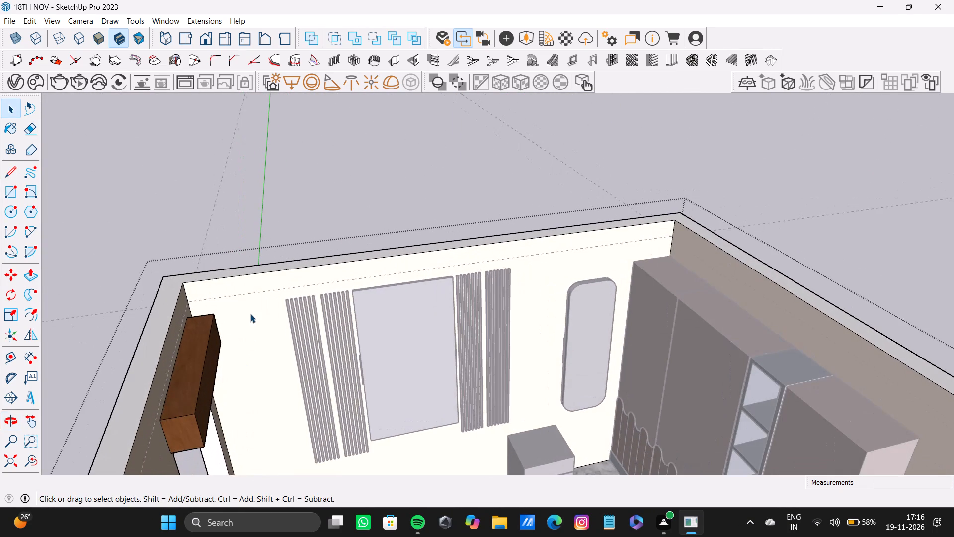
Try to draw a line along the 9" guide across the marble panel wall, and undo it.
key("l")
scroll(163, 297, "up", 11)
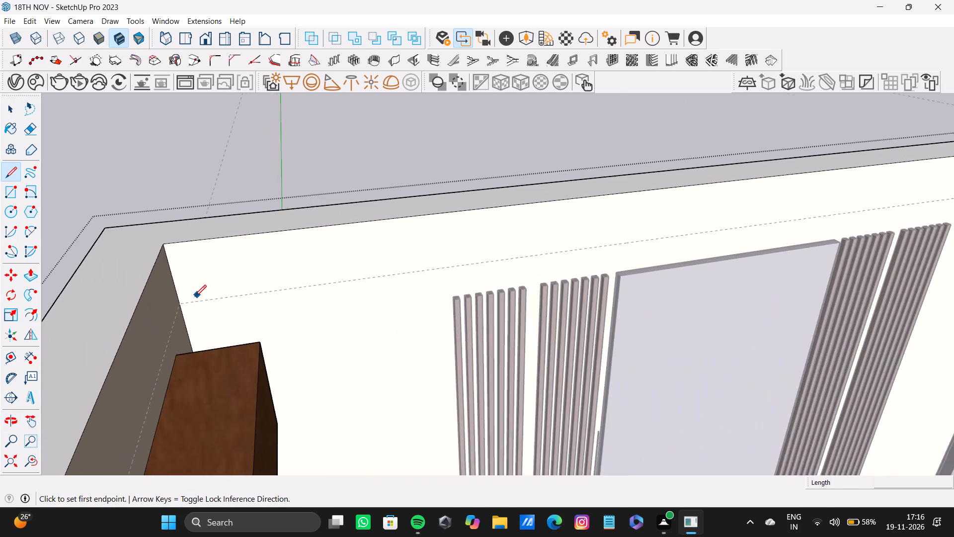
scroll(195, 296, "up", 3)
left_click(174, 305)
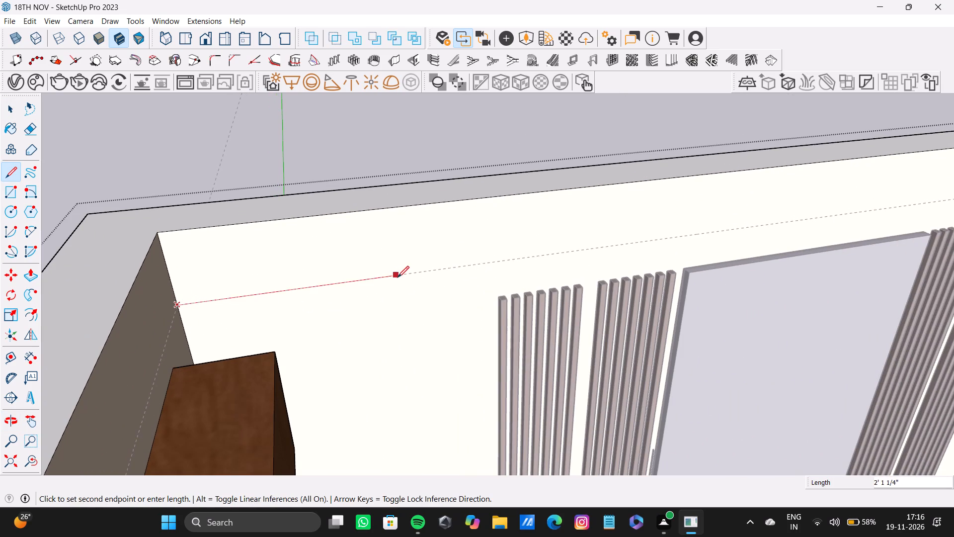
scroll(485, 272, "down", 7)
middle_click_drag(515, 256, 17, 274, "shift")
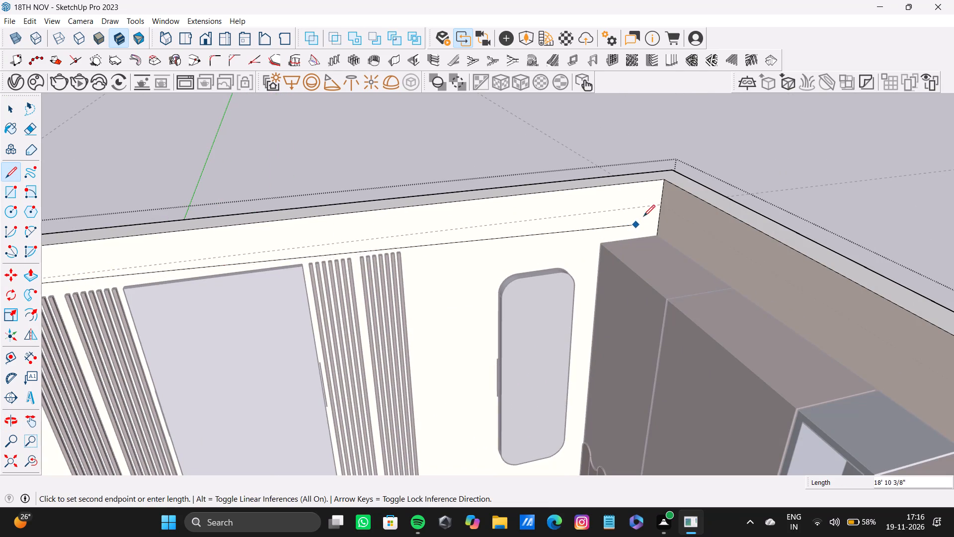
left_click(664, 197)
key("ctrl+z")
Draw a line about 19' 6" long along the 9" guide, from corner to corner of the marble panel wall.
scroll(490, 238, "down", 4)
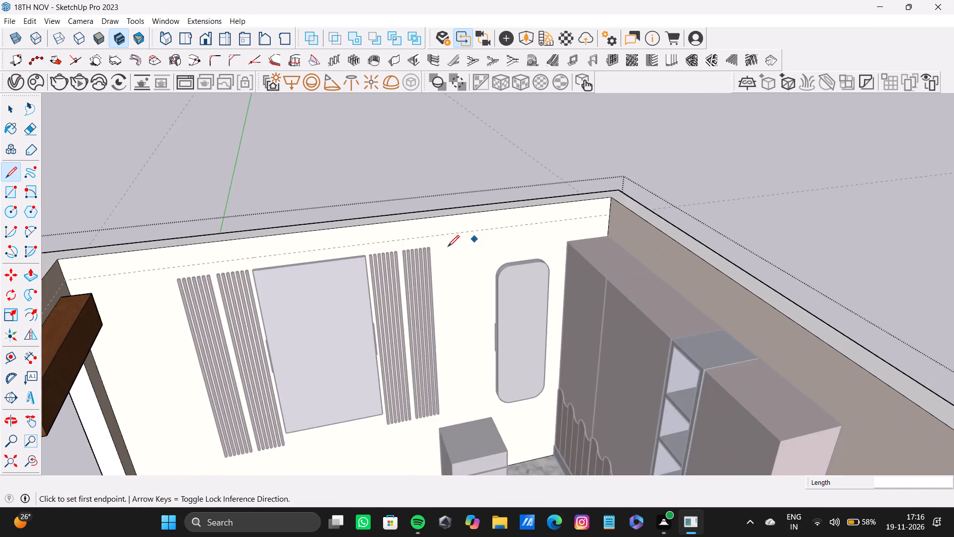
middle_click_drag(447, 246, 427, 286, "shift")
scroll(47, 236, "up", 18)
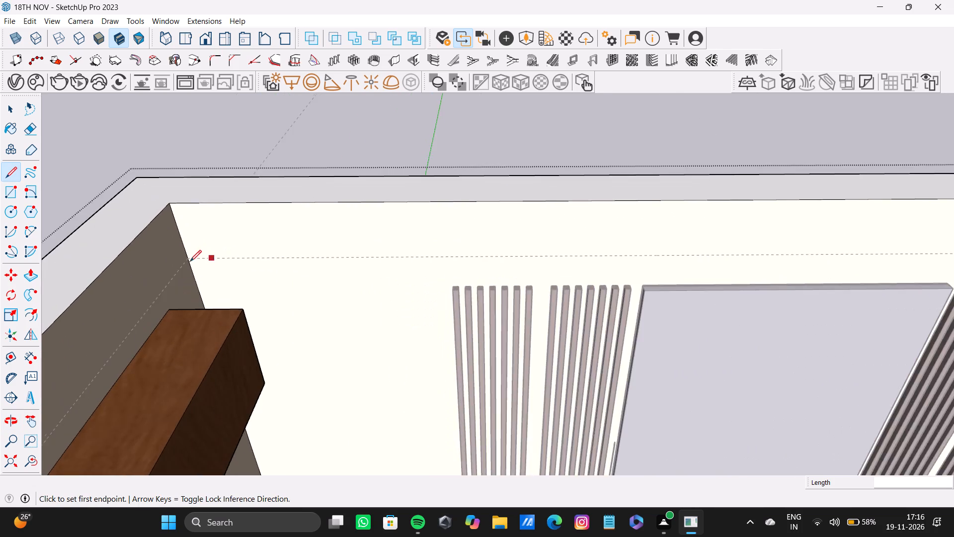
left_click(187, 258)
scroll(427, 261, "down", 10)
middle_click_drag(610, 276, 161, 266, "shift")
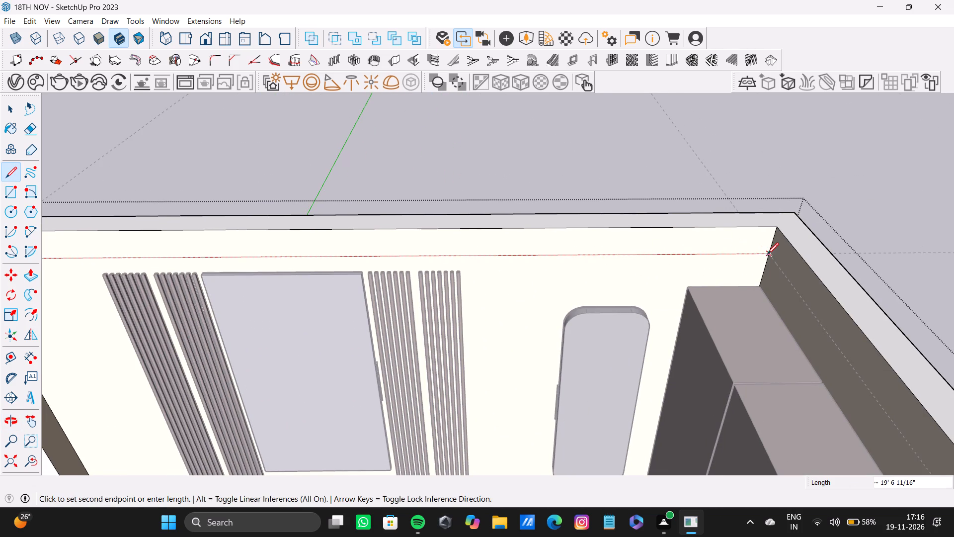
left_click(767, 254)
key("space")
key("space")
Push/Pull the strip above the line on the marble panel wall out across the room as a ceiling slab.
left_click(653, 248)
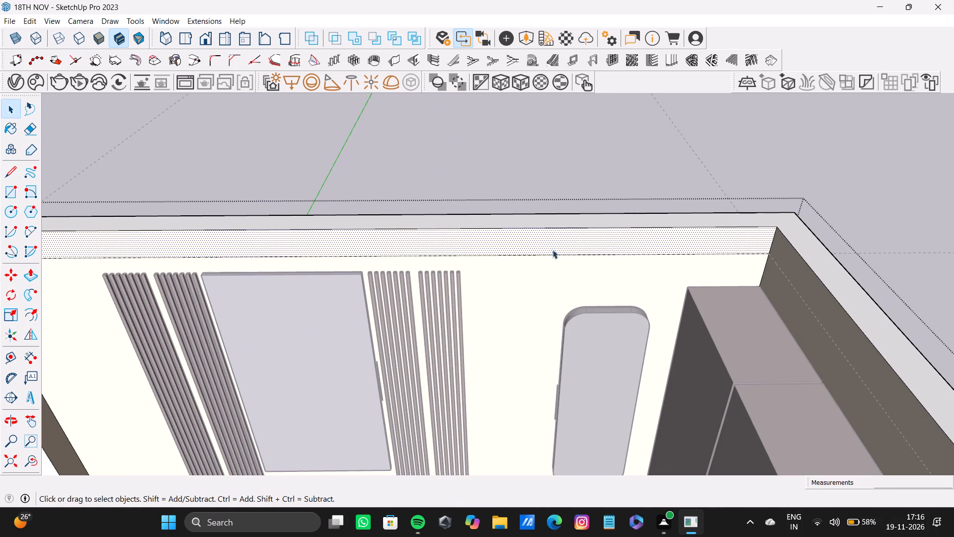
key("p")
left_click_drag(527, 248, 541, 338)
scroll(537, 334, "down", 9)
middle_click_drag(532, 328, 472, 183, "shift")
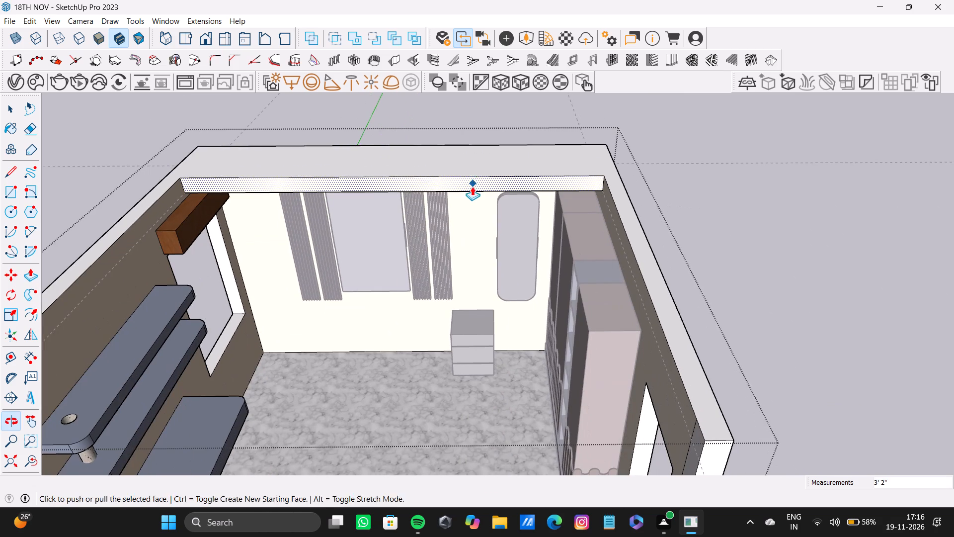
left_click_drag(472, 188, 499, 314)
left_click_drag(480, 160, 483, 225)
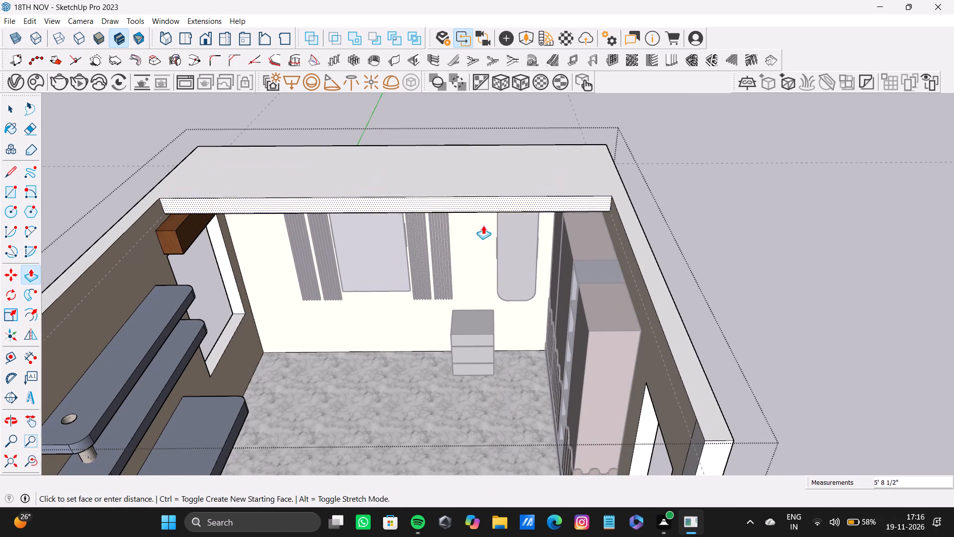
left_click_drag(483, 225, 489, 285)
scroll(488, 284, "down", 5)
middle_click_drag(486, 282, 460, 150, "shift")
scroll(459, 157, "up", 3)
left_click_drag(458, 153, 535, 224)
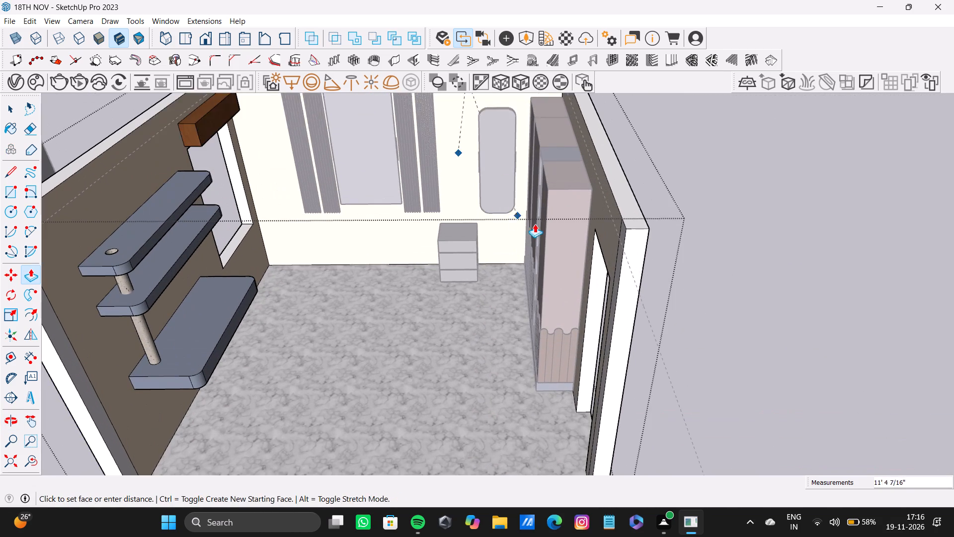
left_click_drag(535, 224, 536, 225)
left_click_drag(552, 122, 626, 233)
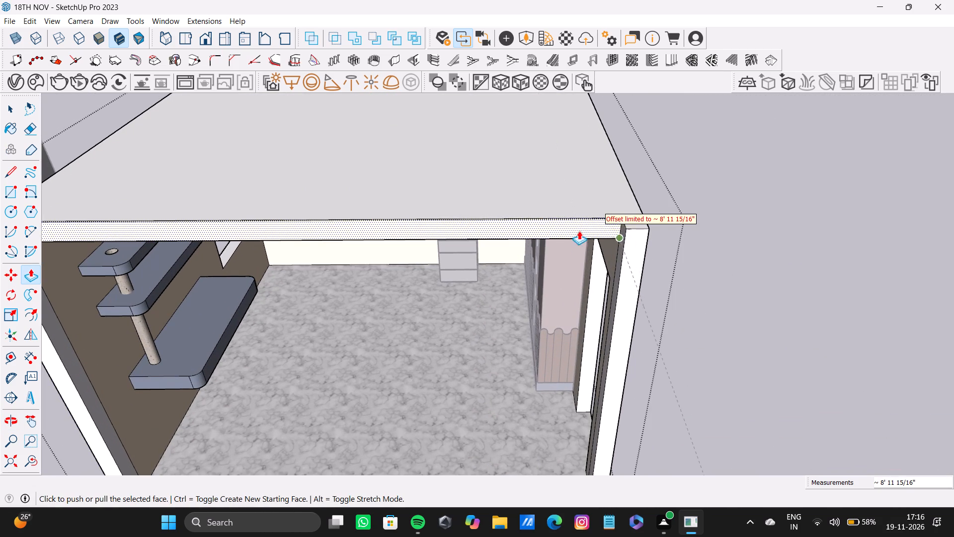
scroll(501, 228, "down", 3)
middle_click_drag(500, 228, 404, 223, "shift")
Extend the ceiling slab's front face about 8 5/8" to the open front ends of the side walls, and close the group.
scroll(0, 125, "up", 9)
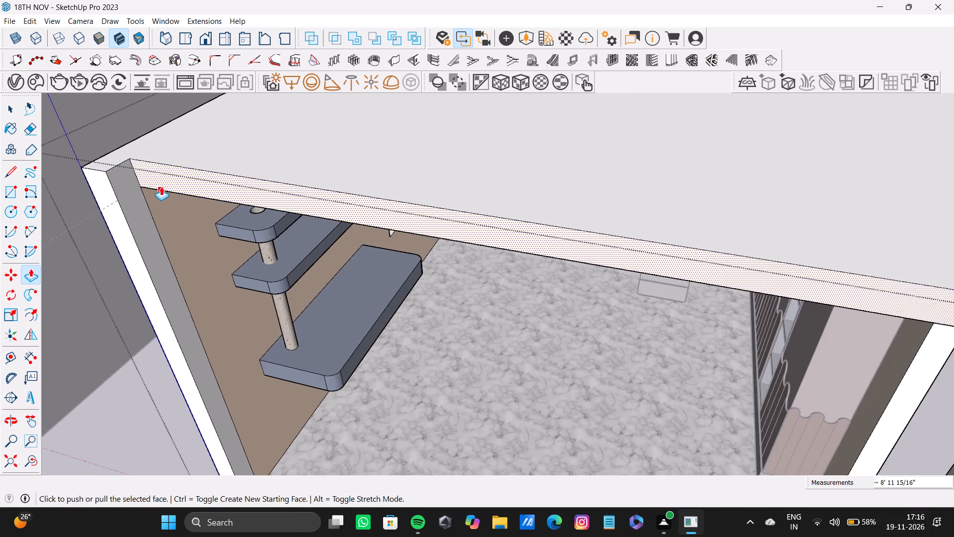
scroll(161, 186, "up", 4)
left_click_drag(146, 171, 99, 194)
left_click_drag(146, 174, 97, 203)
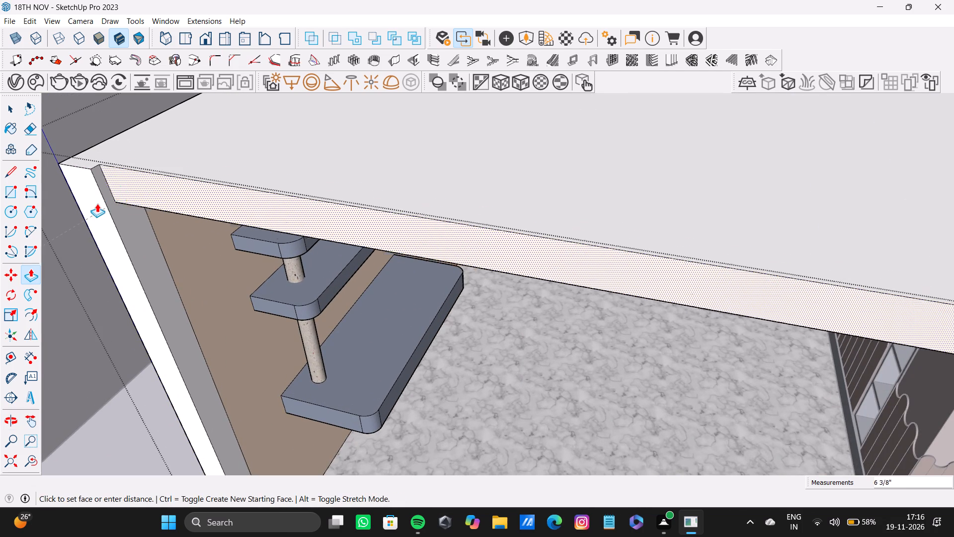
left_click_drag(97, 203, 93, 205)
scroll(131, 212, "down", 10)
middle_click_drag(156, 238, 185, 154, "shift")
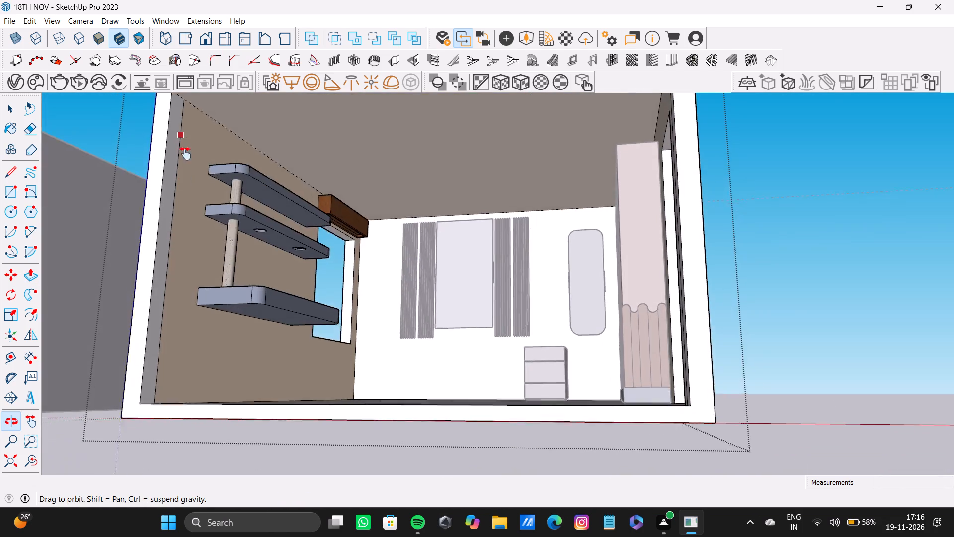
middle_click_drag(185, 154, 243, 258, "shift")
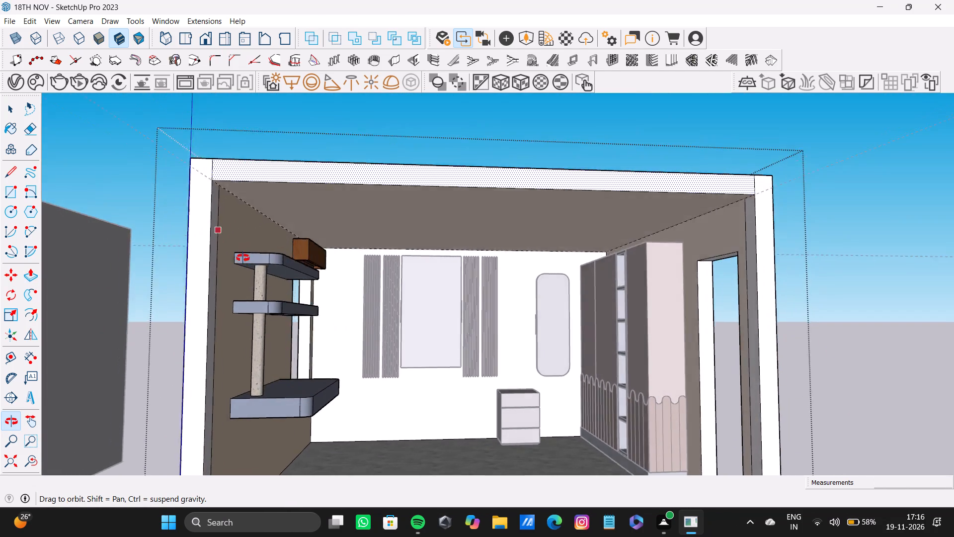
middle_click_drag(243, 258, 227, 267, "shift")
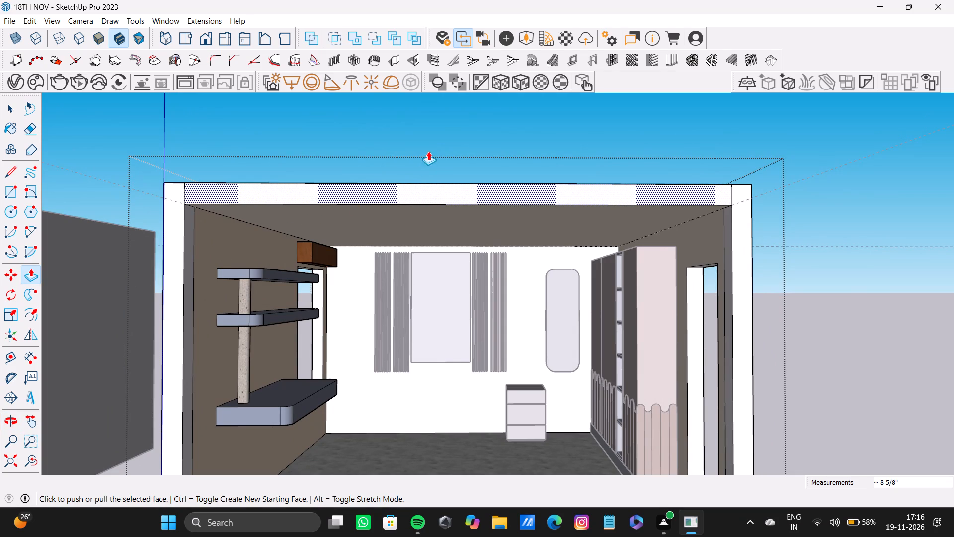
key("space")
key("space")
left_click(428, 151)
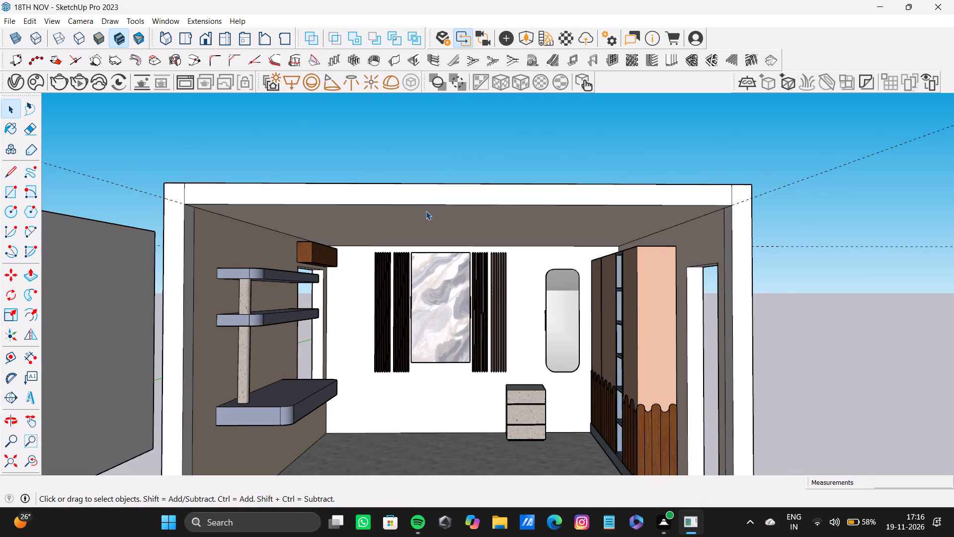
Draw a rectangle about 1' 2" by 8' 1" on the wall behind the slat group nearest the window, slightly larger than the slats.
scroll(487, 299, "up", 2)
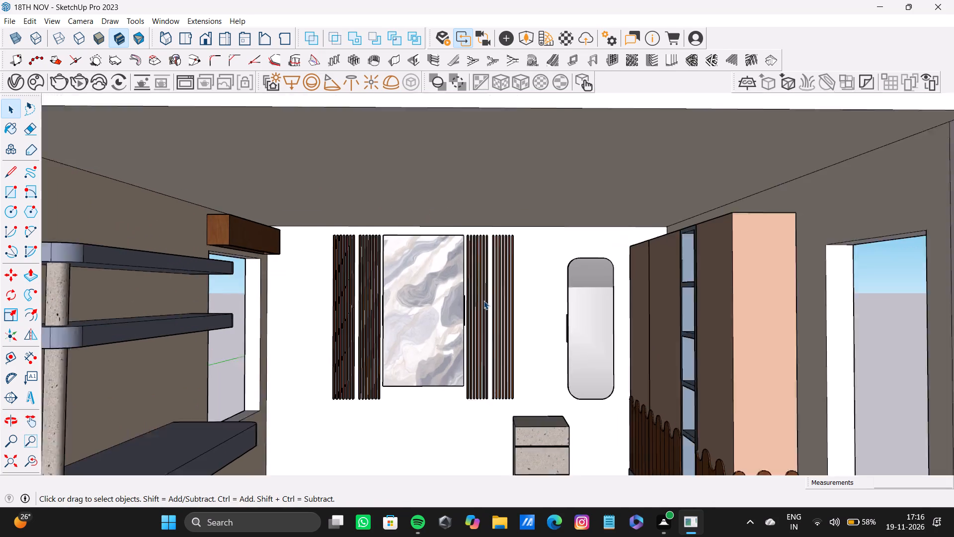
scroll(483, 300, "up", 8)
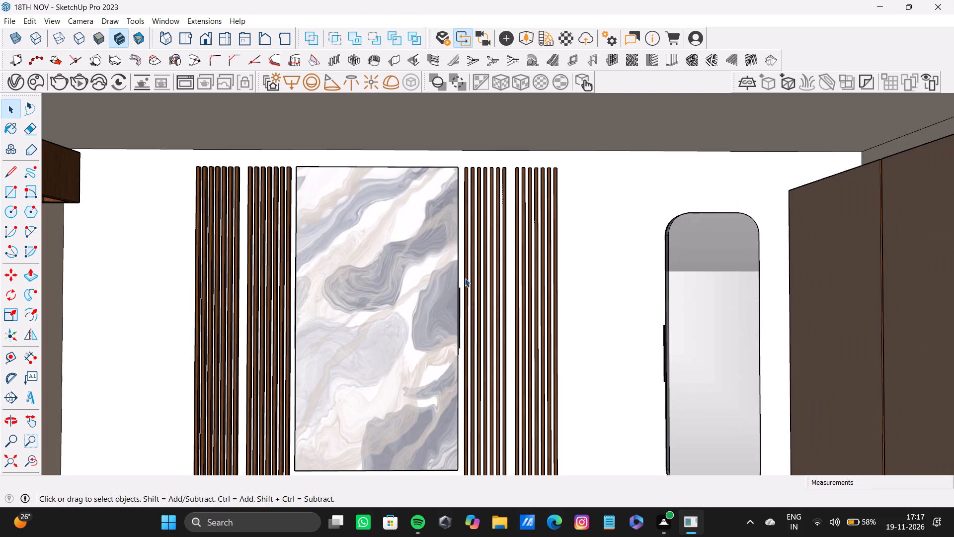
scroll(465, 278, "up", 7)
middle_click_drag(490, 245, 490, 335)
scroll(489, 333, "down", 4)
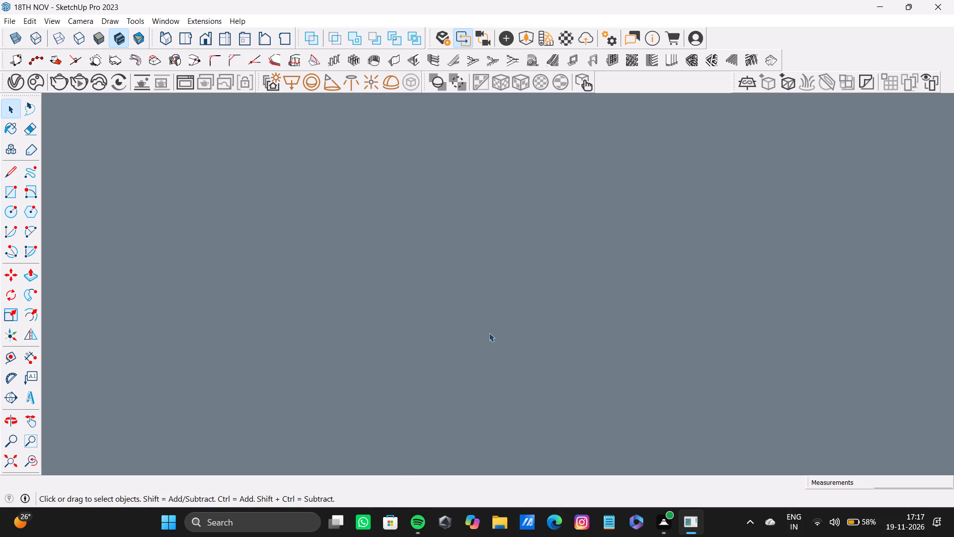
scroll(489, 333, "down", 3)
left_click(5, 460)
scroll(666, 277, "up", 1)
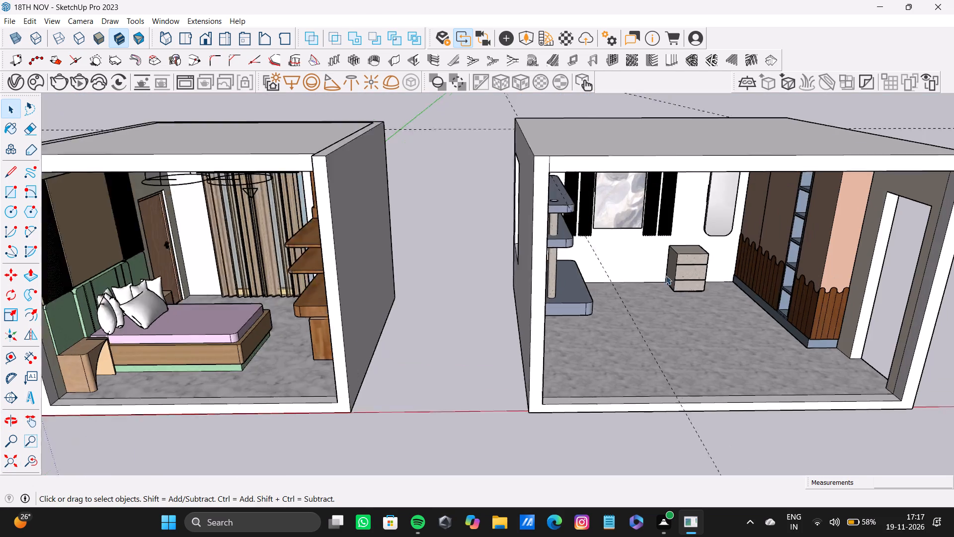
scroll(666, 275, "up", 14)
middle_click_drag(663, 208, 621, 200)
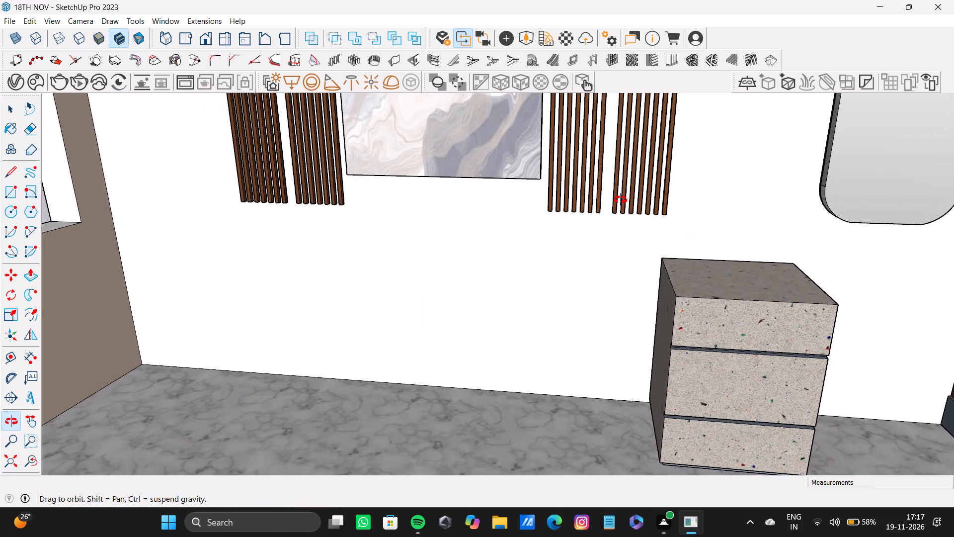
middle_click_drag(621, 200, 653, 311)
scroll(384, 248, "down", 3)
middle_click_drag(363, 206, 363, 308, "shift")
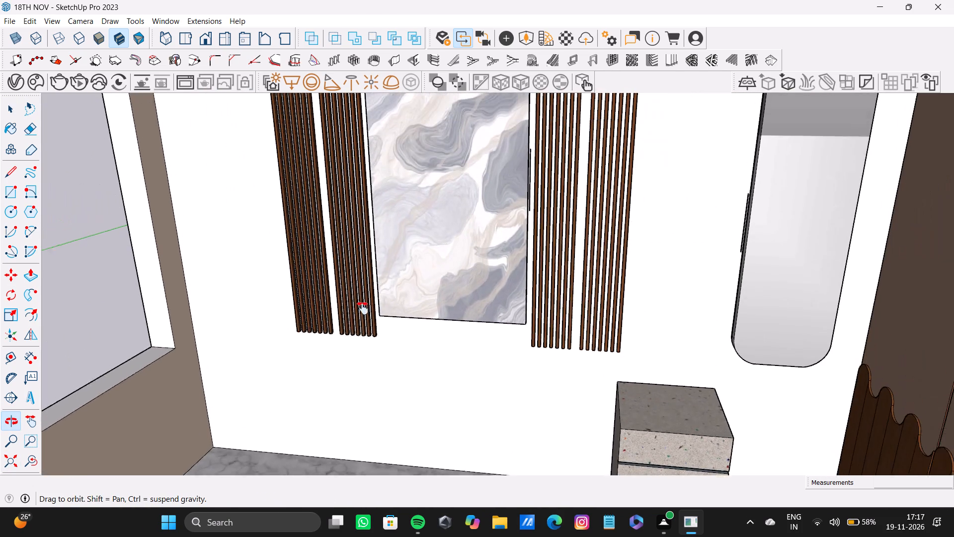
middle_click_drag(363, 308, 387, 248, "shift")
scroll(312, 201, "up", 7, "shift")
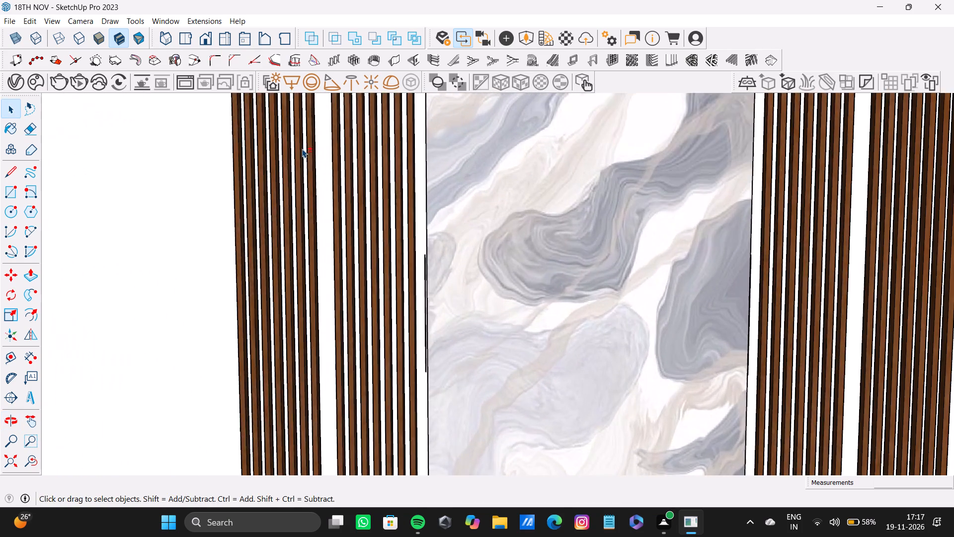
middle_click_drag(302, 143, 384, 307, "shift")
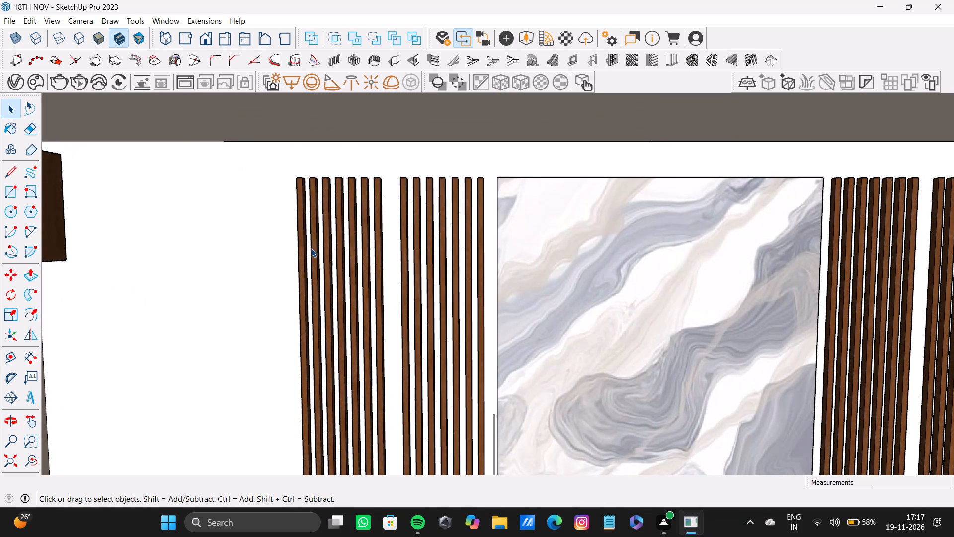
key("r")
scroll(318, 189, "up", 2)
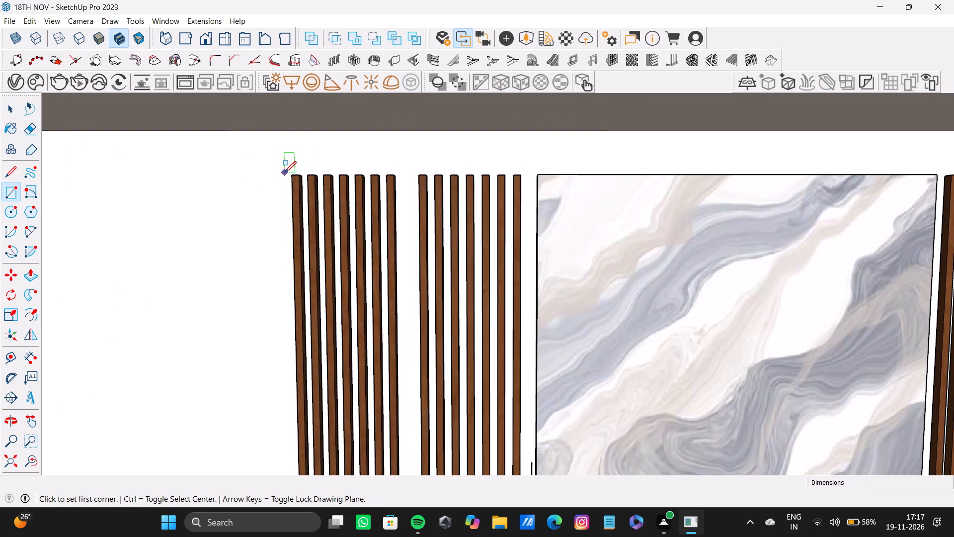
left_click(285, 173)
scroll(395, 318, "down", 2)
middle_click_drag(396, 330, 336, 58, "shift")
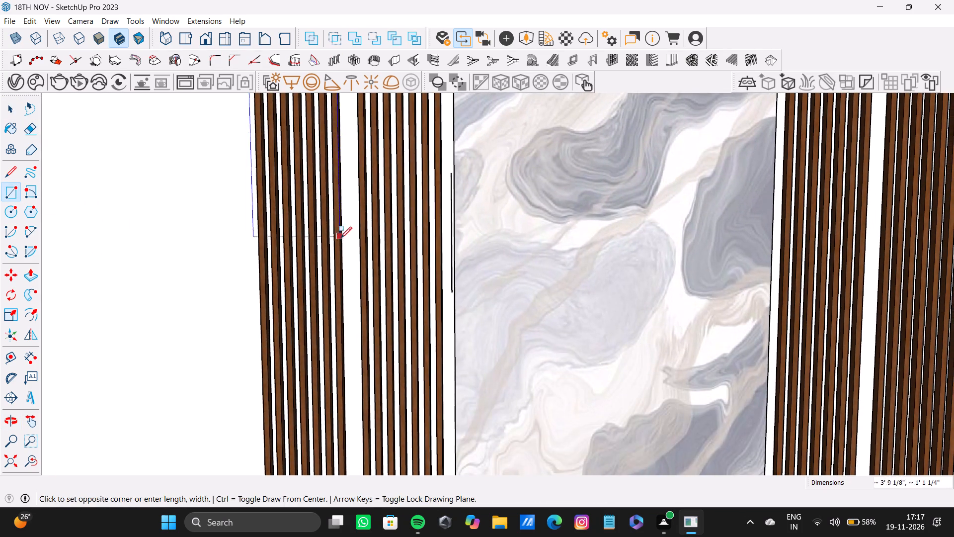
middle_click_drag(340, 238, 326, 50, "shift")
middle_click_drag(336, 278, 324, 194, "shift")
scroll(325, 286, "up", 1)
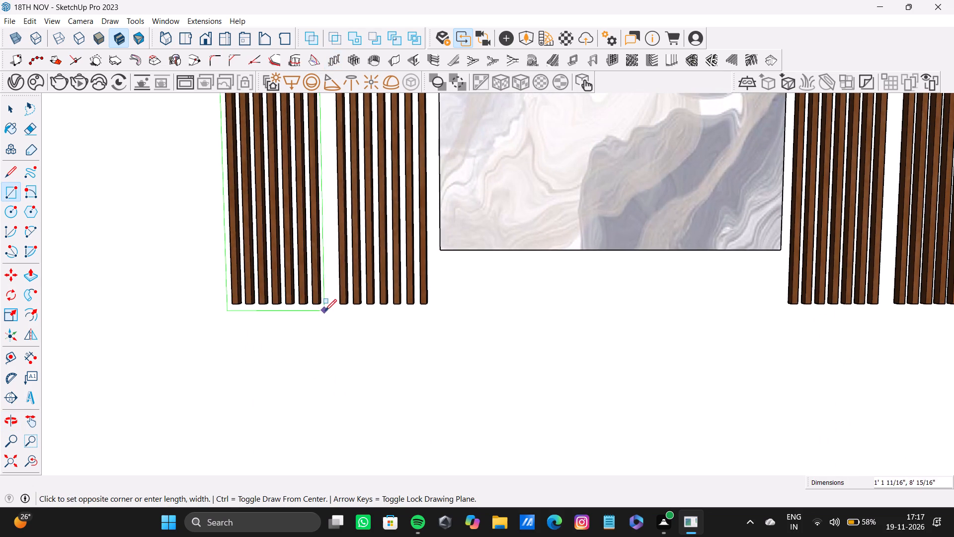
left_click(328, 309)
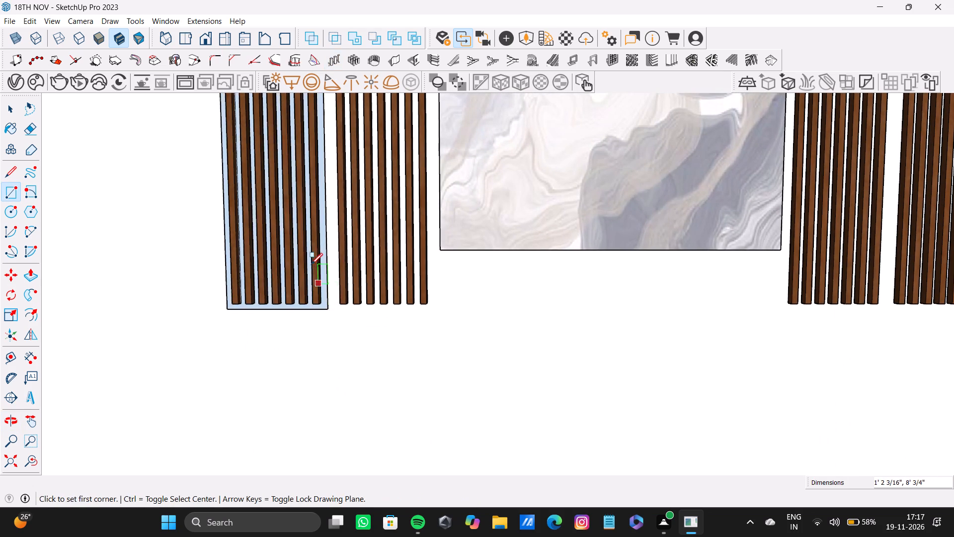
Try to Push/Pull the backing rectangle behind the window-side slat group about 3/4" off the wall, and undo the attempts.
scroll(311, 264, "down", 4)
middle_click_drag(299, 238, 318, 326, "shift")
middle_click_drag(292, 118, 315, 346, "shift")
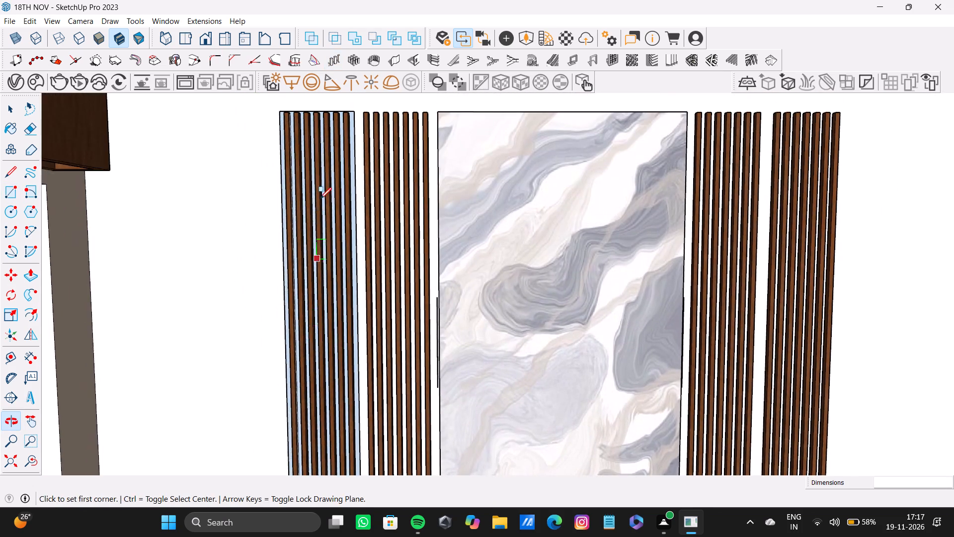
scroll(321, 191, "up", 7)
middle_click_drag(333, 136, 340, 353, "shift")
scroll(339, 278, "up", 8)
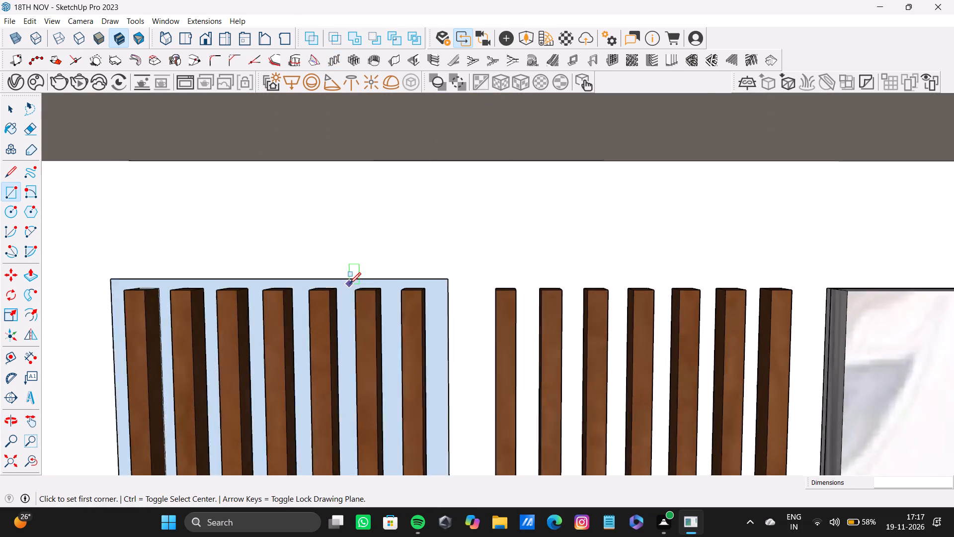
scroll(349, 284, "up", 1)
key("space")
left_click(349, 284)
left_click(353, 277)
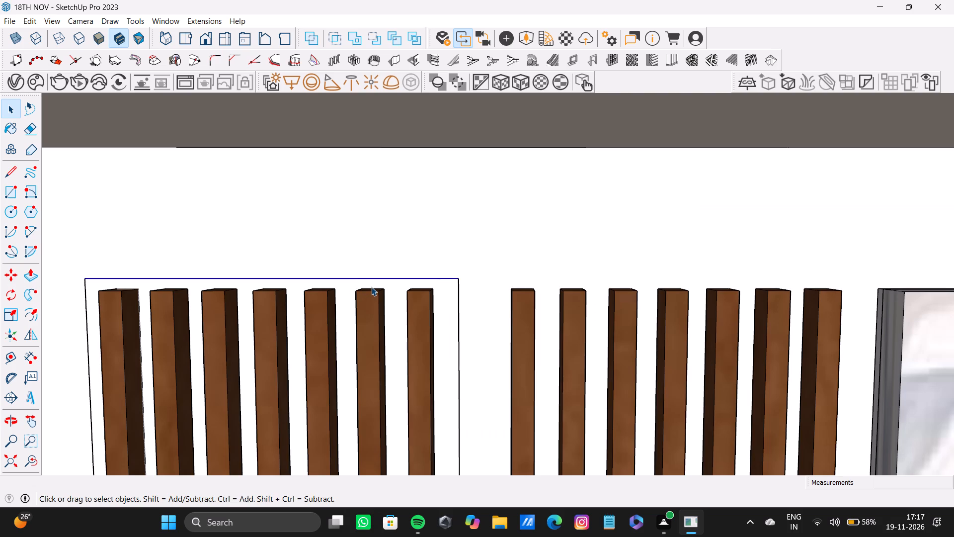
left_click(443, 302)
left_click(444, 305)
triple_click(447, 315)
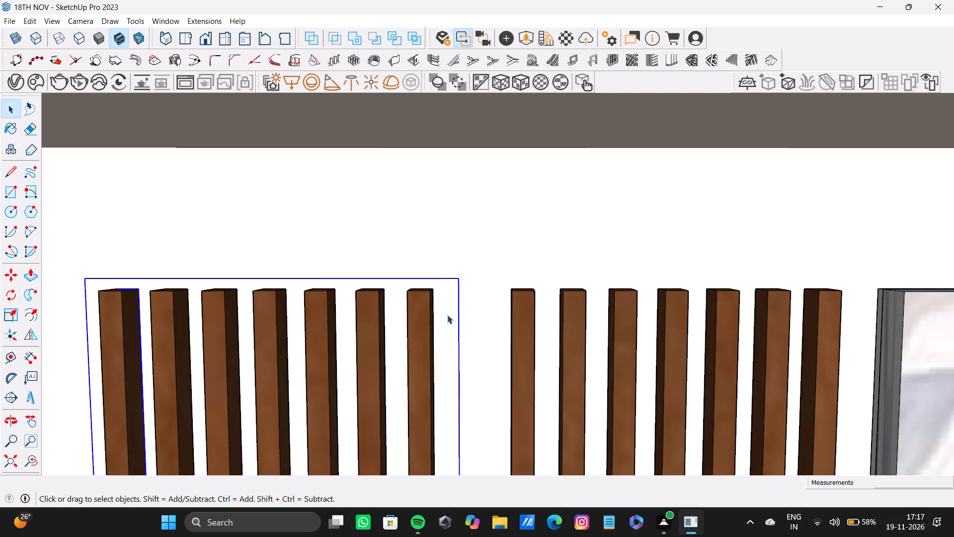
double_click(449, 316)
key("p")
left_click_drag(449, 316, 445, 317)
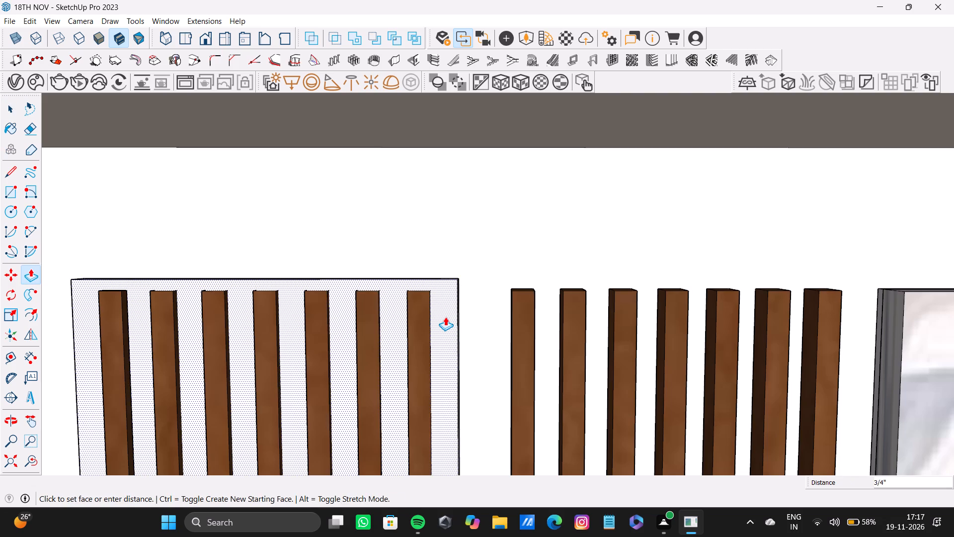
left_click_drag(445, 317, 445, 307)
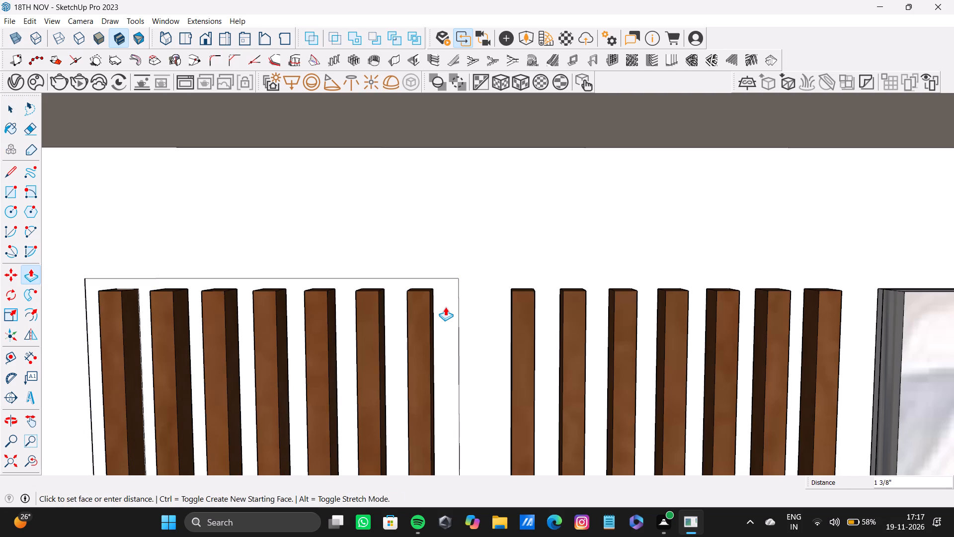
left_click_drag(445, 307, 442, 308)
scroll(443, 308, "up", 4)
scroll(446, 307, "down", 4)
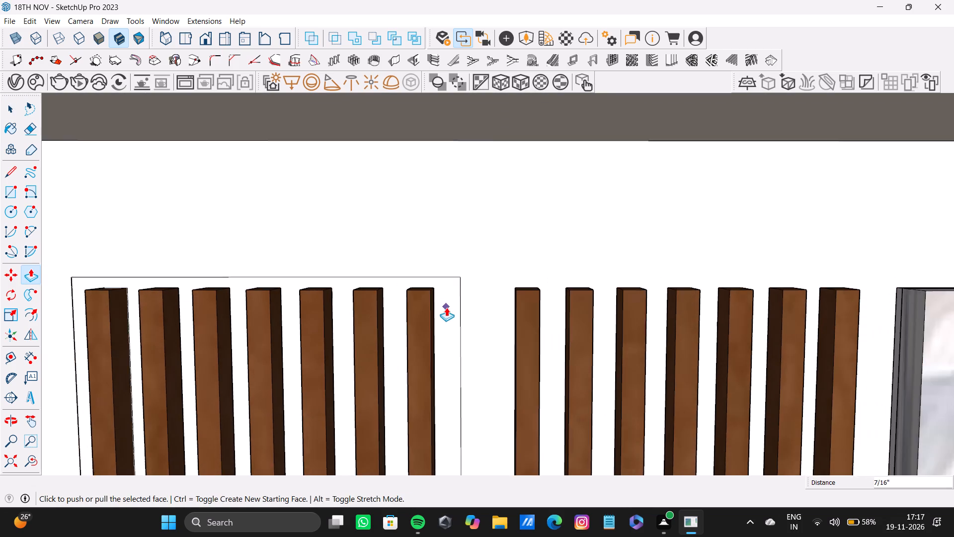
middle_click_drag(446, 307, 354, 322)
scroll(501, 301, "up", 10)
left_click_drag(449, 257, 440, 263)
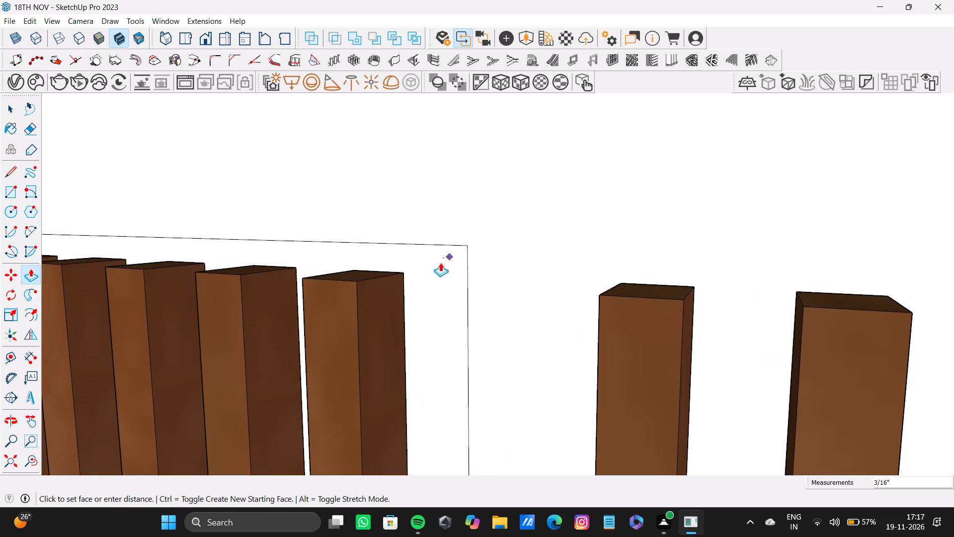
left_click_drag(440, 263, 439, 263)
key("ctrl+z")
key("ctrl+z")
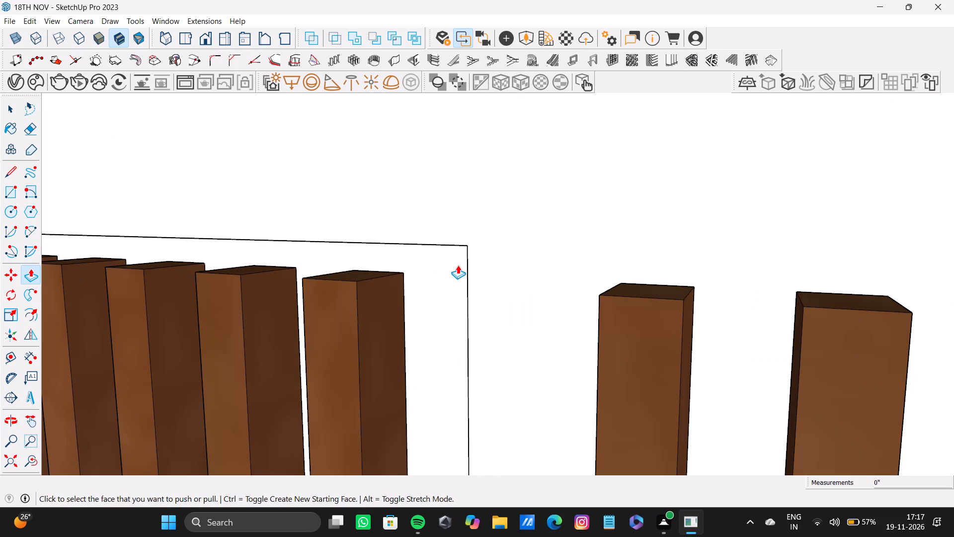
Push/Pull the backing rectangle behind the slat group nearest the window about 1/8" out from the wall.
left_click(458, 265)
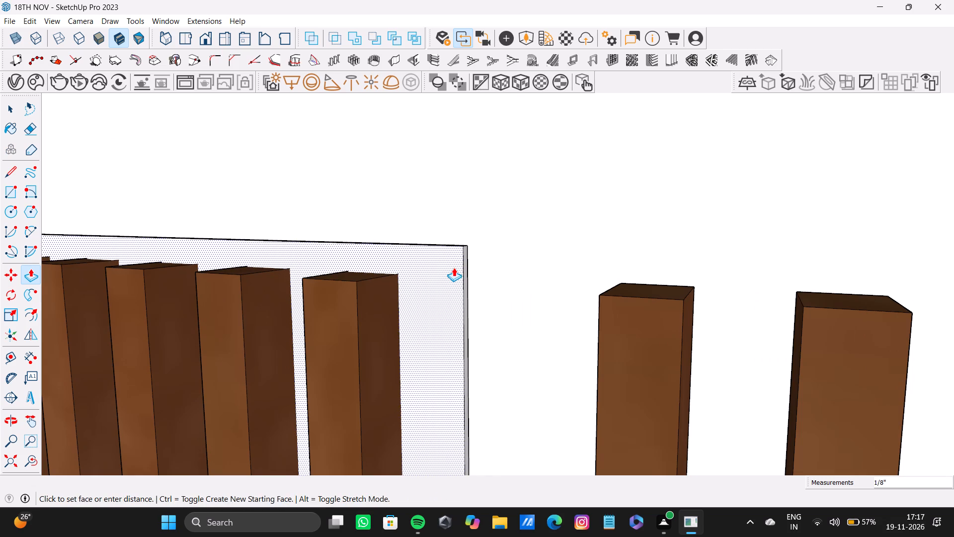
key("space")
Copy the backing panel's front face and thin edge faces about 1' 3" sideways, behind the second slat group beside the marble panel.
scroll(447, 268, "down", 7)
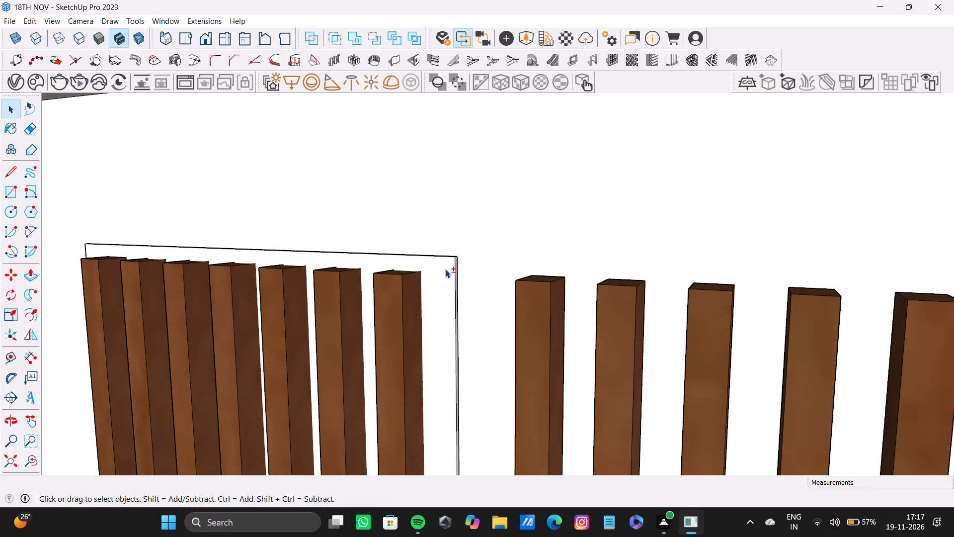
double_click(445, 269, "shift")
scroll(445, 288, "up", 7, "shift")
middle_click_drag(412, 256, 411, 314)
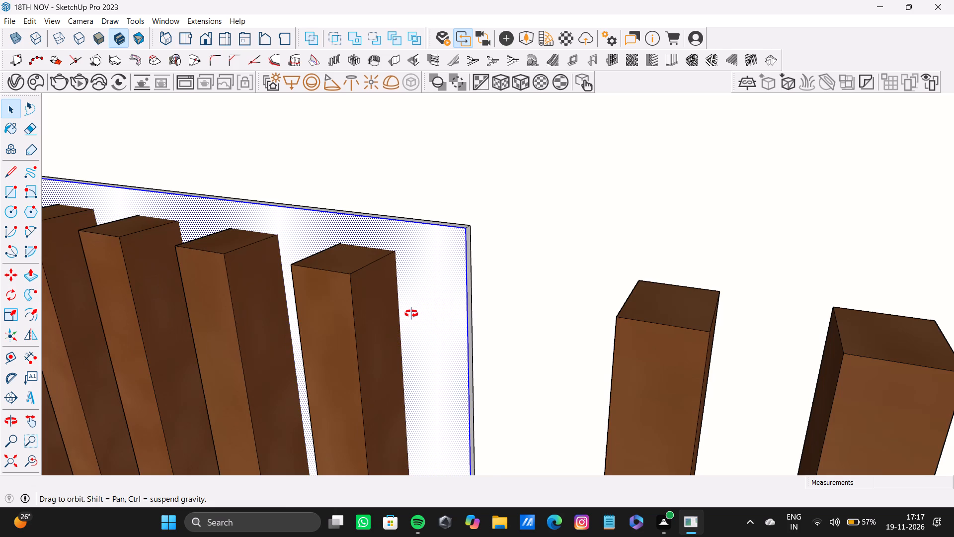
middle_click_drag(411, 314, 414, 311)
scroll(438, 262, "up", 15, "shift")
double_click(494, 181, "shift")
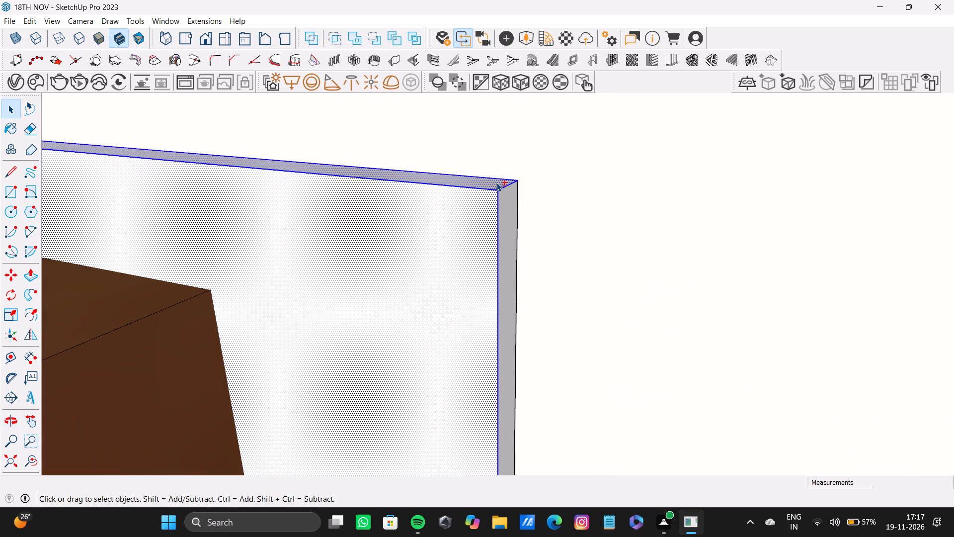
double_click(503, 203, "shift")
scroll(498, 243, "down", 20, "shift")
scroll(498, 243, "down", 3, "shift")
middle_click_drag(484, 276, 484, 241, "shift")
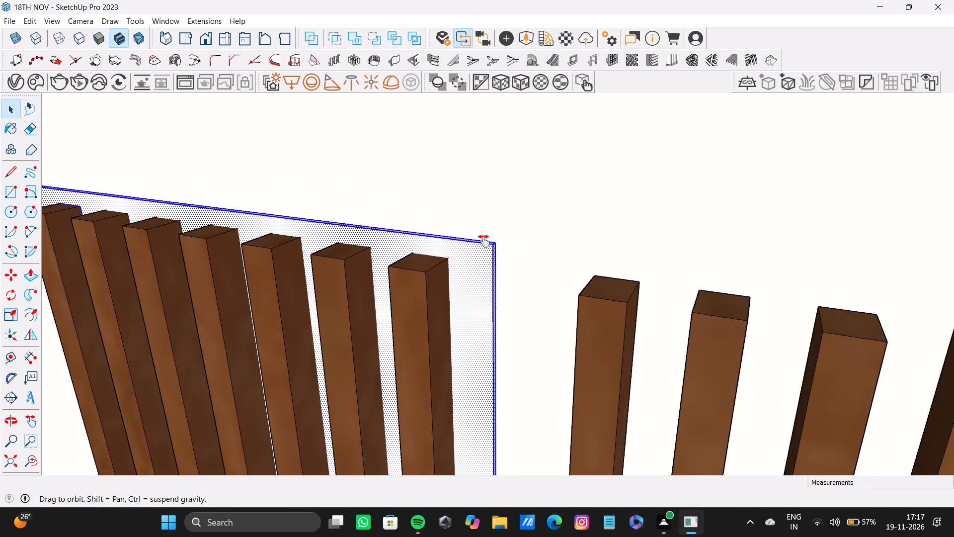
middle_click_drag(484, 241, 499, 137, "shift")
scroll(470, 244, "down", 10, "shift")
middle_click(463, 267, "shift")
left_click(11, 463)
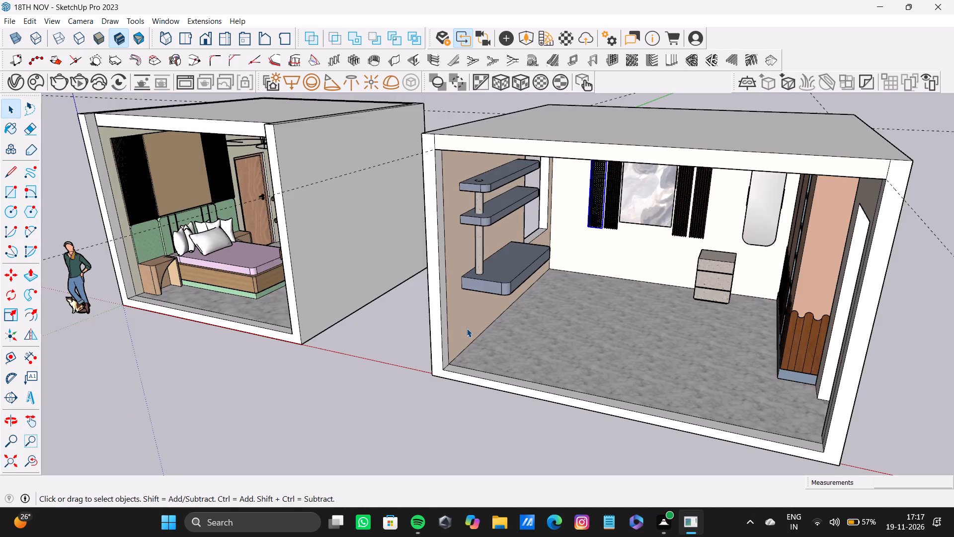
middle_click_drag(466, 327, 465, 267)
scroll(506, 238, "up", 19, "shift")
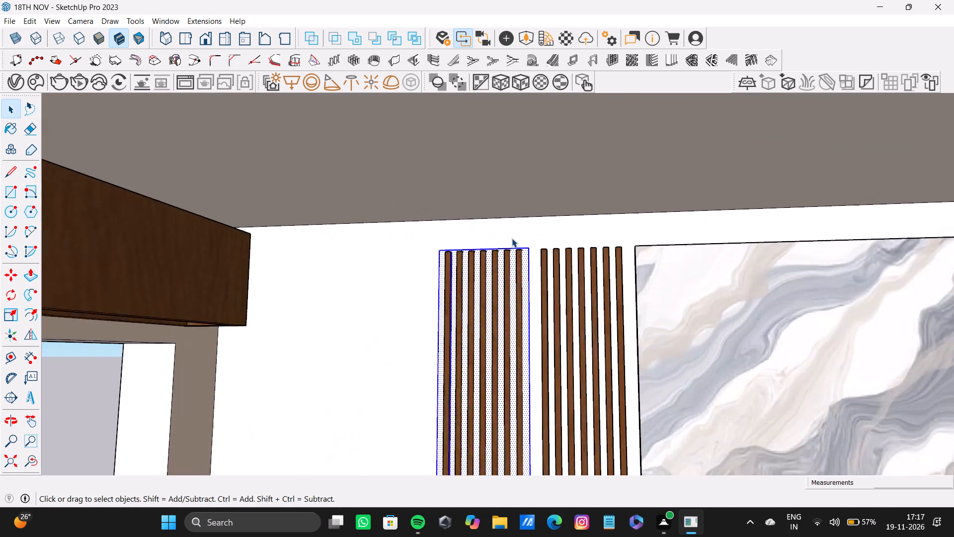
scroll(507, 250, "down", 5)
scroll(501, 265, "up", 1)
middle_click_drag(500, 265, 540, 284)
scroll(458, 276, "up", 17)
middle_click_drag(436, 221, 457, 233)
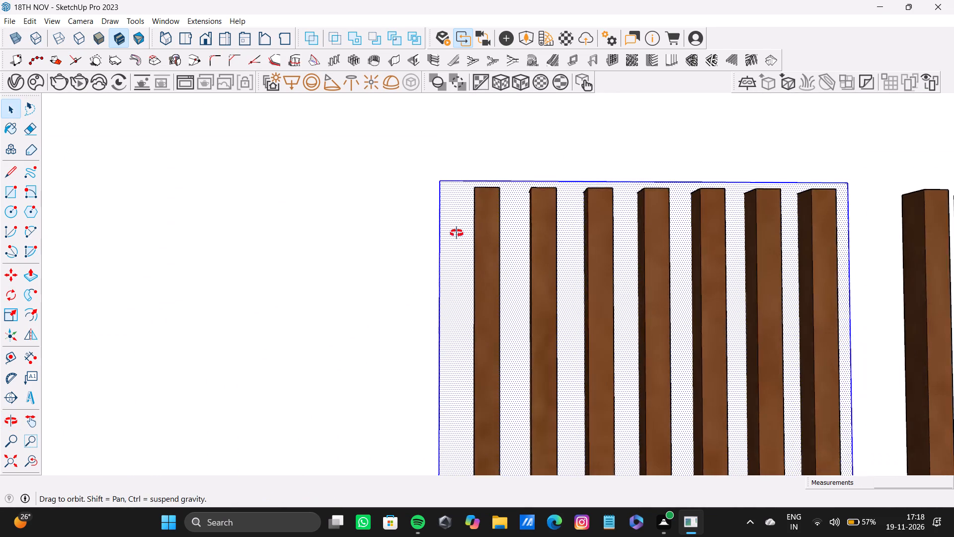
middle_click_drag(457, 233, 511, 259)
scroll(472, 219, "up", 20)
scroll(472, 219, "up", 6)
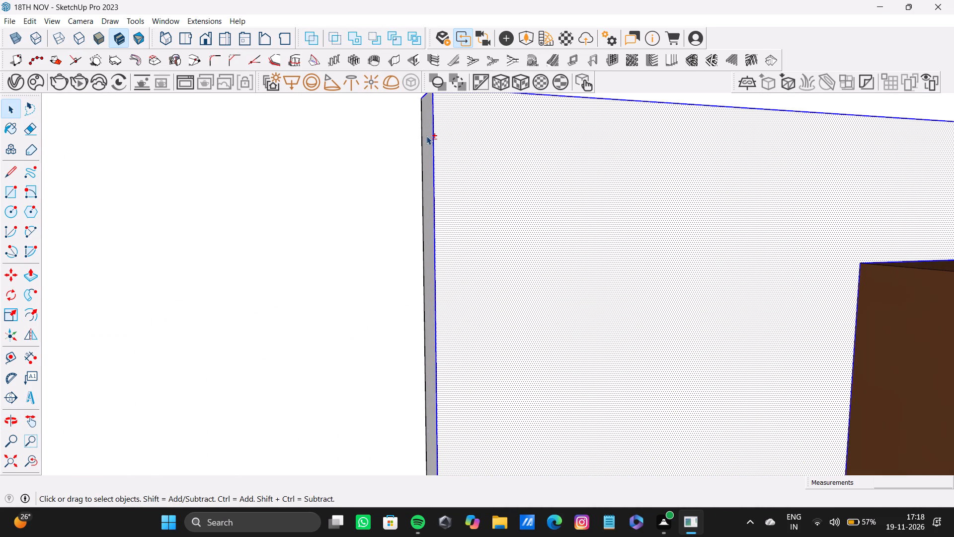
double_click(426, 136, "shift")
scroll(452, 186, "down", 16, "shift")
middle_click_drag(497, 289, 356, 139, "shift")
scroll(427, 233, "down", 6, "shift")
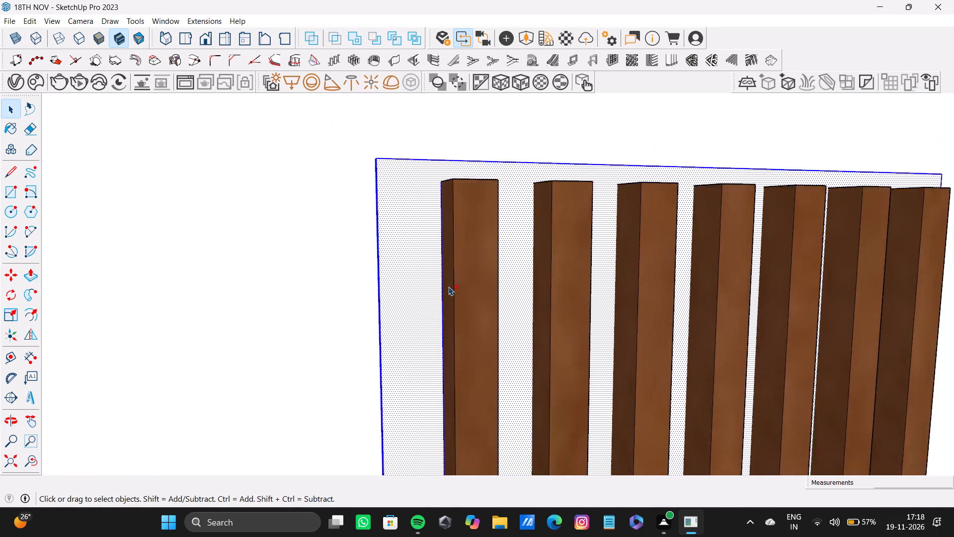
scroll(448, 286, "down", 5, "shift")
middle_click_drag(482, 332, 286, 69, "shift")
scroll(411, 302, "down", 4, "shift")
middle_click_drag(419, 322, 371, 158, "shift")
scroll(417, 412, "down", 2, "shift")
middle_click_drag(418, 423, 375, 210, "shift")
scroll(417, 362, "down", 3, "shift")
middle_click_drag(424, 394, 400, 210, "shift")
scroll(430, 388, "down", 1, "shift")
middle_click_drag(430, 389, 408, 171, "shift")
scroll(427, 292, "up", 5, "shift")
middle_click_drag(424, 300, 404, 135, "shift")
scroll(429, 347, "down", 1, "shift")
middle_click_drag(429, 351, 425, 106, "shift")
middle_click_drag(425, 257, 426, 197, "shift")
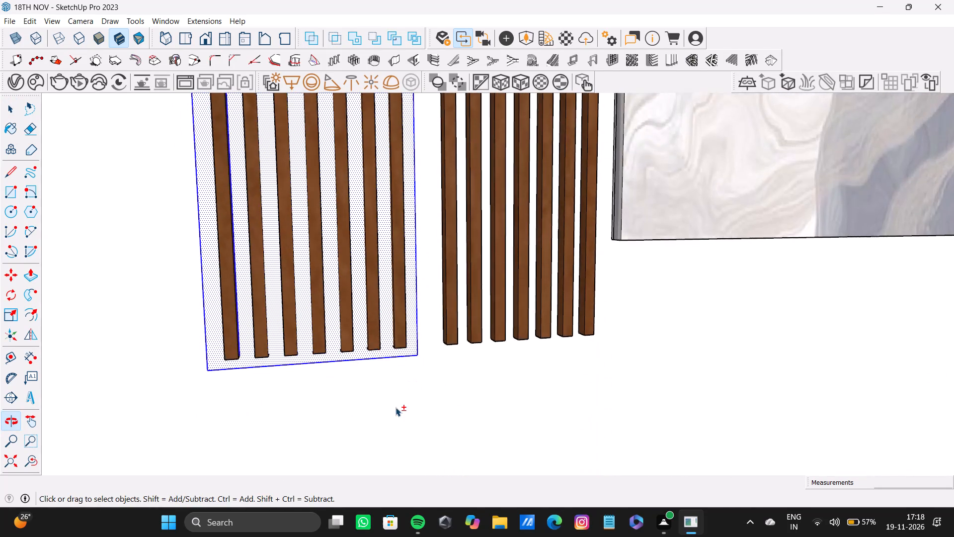
scroll(396, 407, "up", 7, "shift")
middle_click_drag(350, 346, 570, 398, "shift")
scroll(221, 397, "up", 4)
middle_click_drag(221, 398, 332, 381)
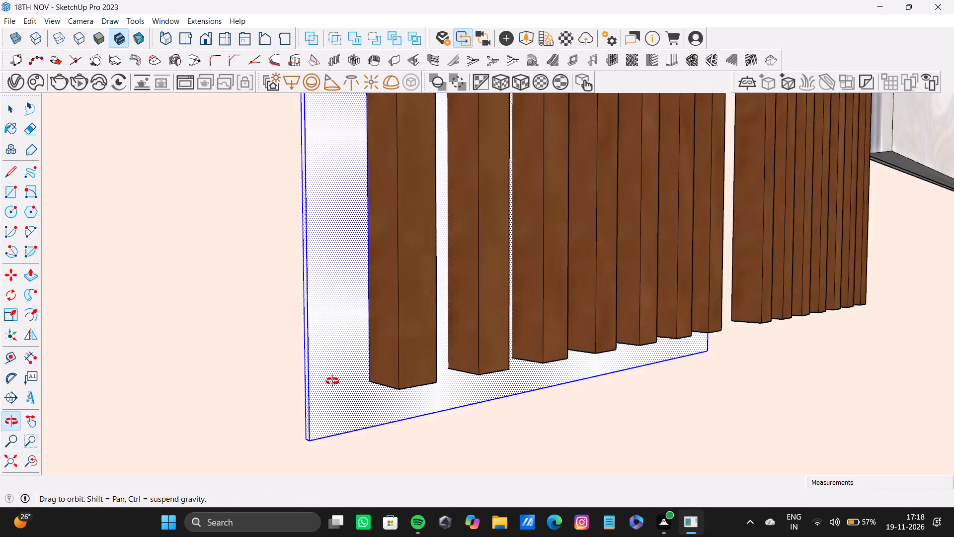
middle_click_drag(332, 381, 308, 239)
scroll(289, 298, "up", 10, "shift")
double_click(276, 277, "shift")
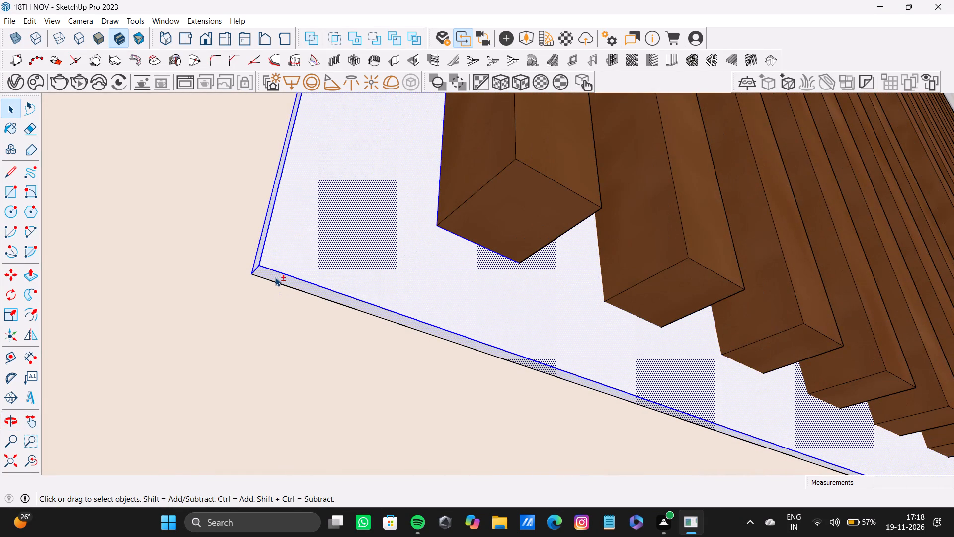
key("m")
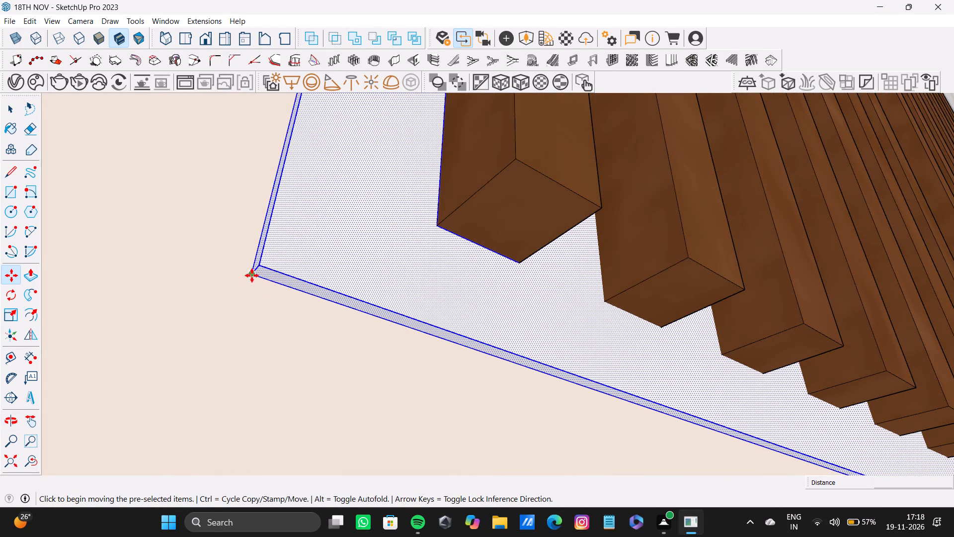
left_click(252, 274, "ctrl")
scroll(511, 352, "down", 9)
middle_click_drag(539, 352, 84, 303, "shift")
scroll(547, 381, "down", 2)
middle_click_drag(548, 381, 423, 328, "shift")
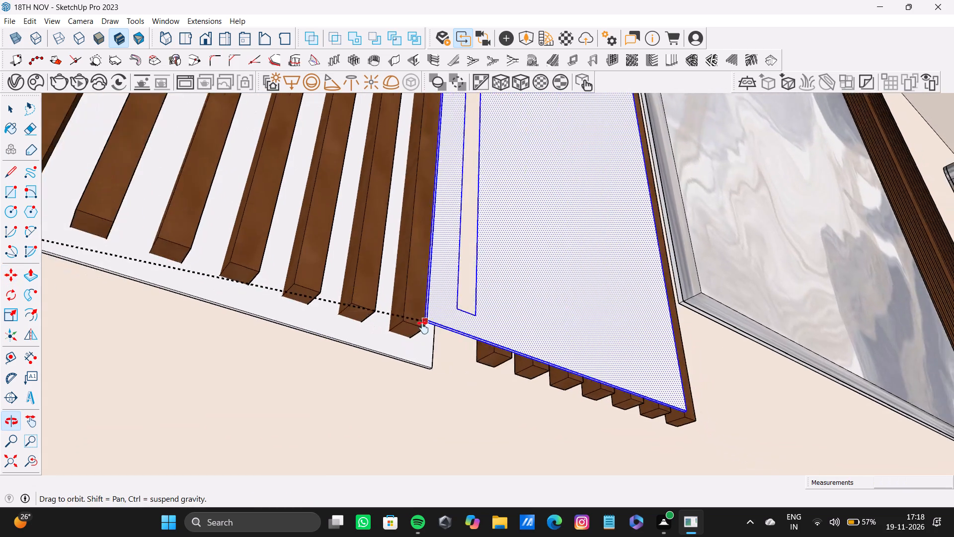
middle_click_drag(423, 328, 364, 385, "shift")
middle_click_drag(540, 369, 450, 372, "shift")
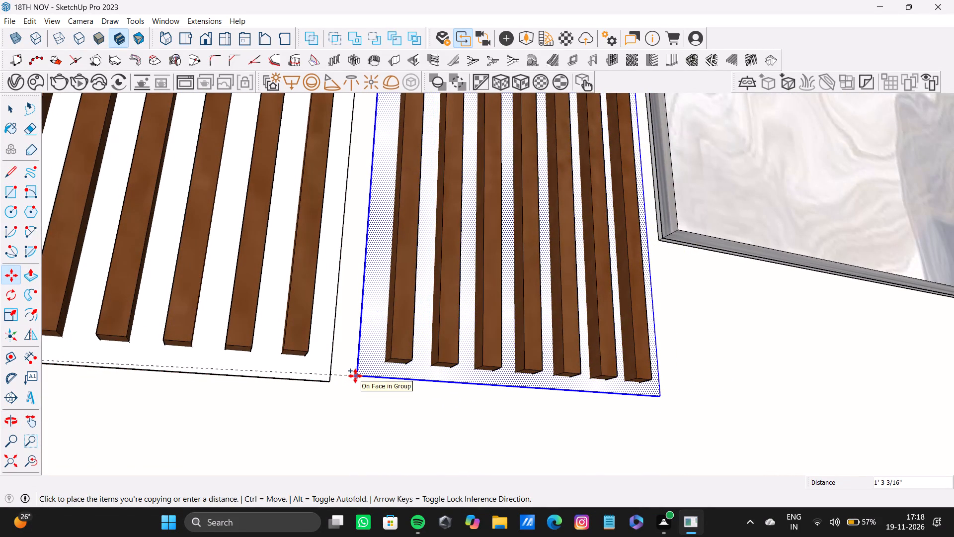
left_click(354, 379)
Copy the backing panel about 5' 3" along the red axis, behind the first slat group on the marble panel's far side.
left_click(358, 385, "ctrl")
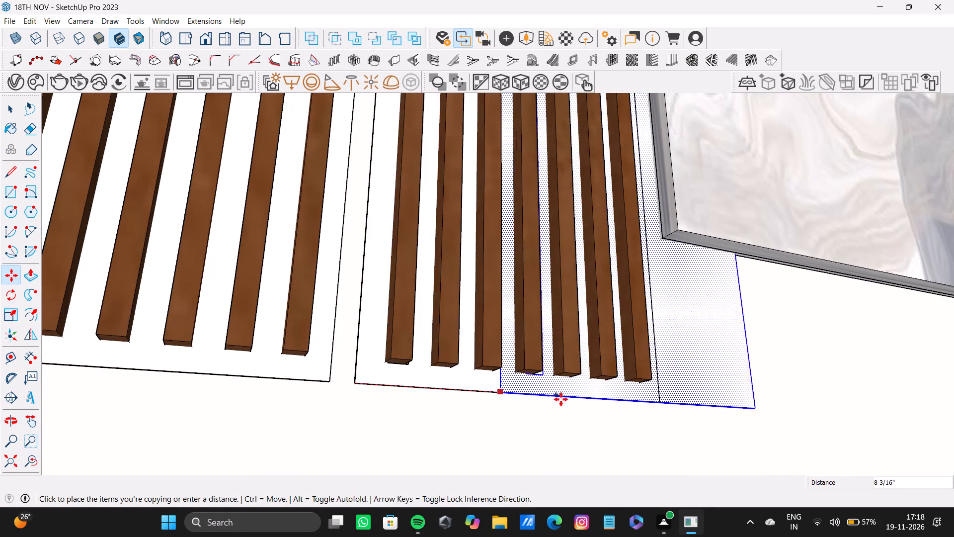
scroll(561, 399, "down", 9)
middle_click_drag(565, 401, 123, 334, "shift")
scroll(532, 385, "up", 10)
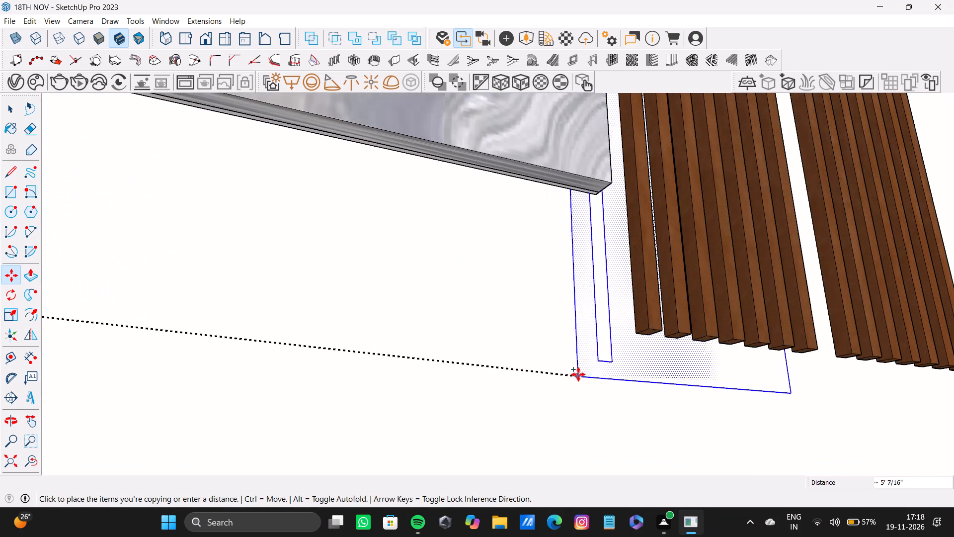
middle_click_drag(578, 374, 448, 403, "shift")
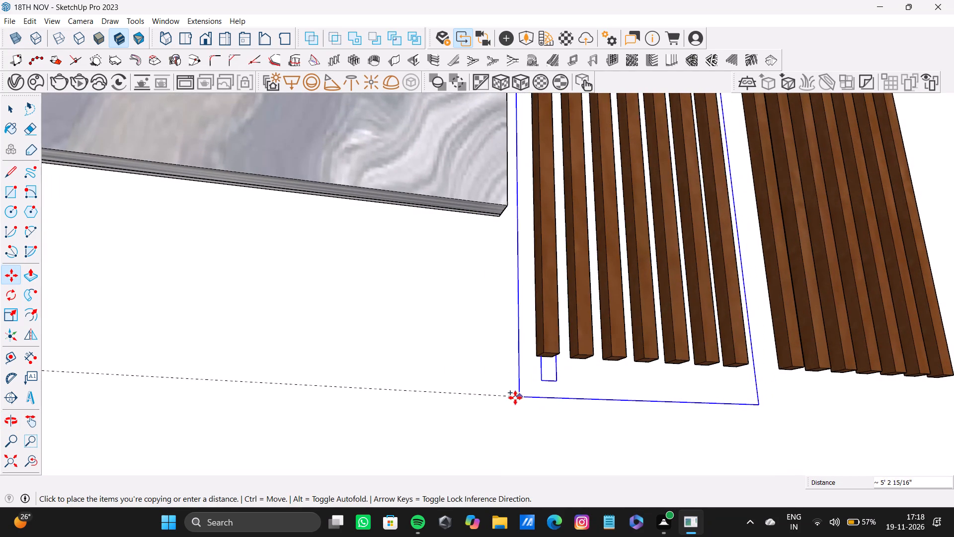
middle_click_drag(527, 374, 485, 424)
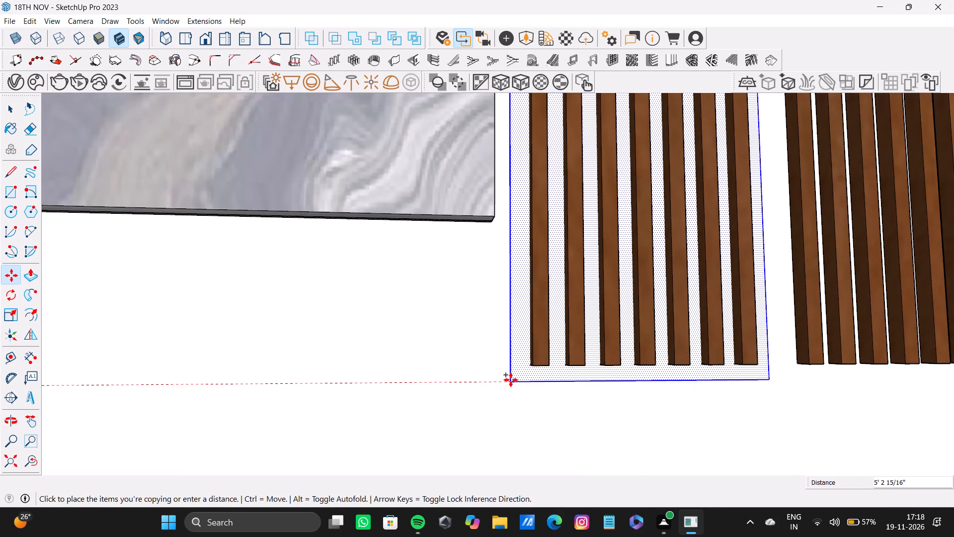
left_click(510, 380)
Copy the backing panel about 1' 2 3/4" along the red axis, behind the last slat group nearest the mirror.
left_click_drag(510, 381, 517, 383, "ctrl")
scroll(621, 395, "down", 3)
middle_click_drag(621, 391, 331, 392, "shift")
scroll(552, 393, "up", 3)
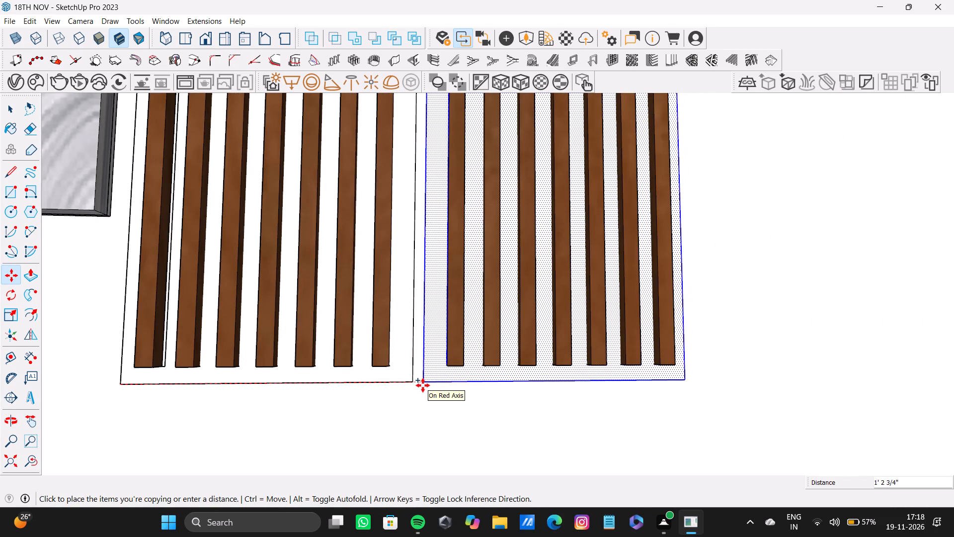
key("space")
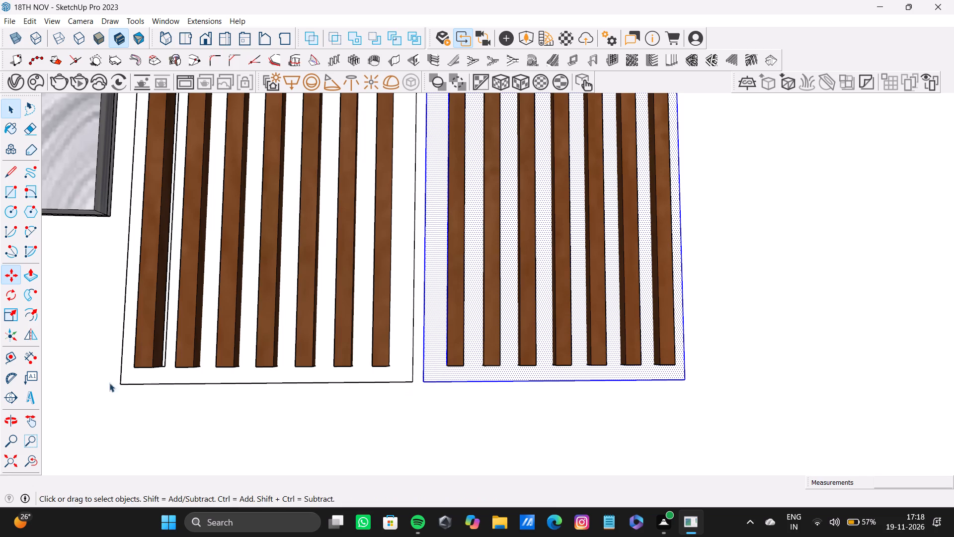
Inspect the backing panels behind all four slat groups on the marble panel wall.
left_click(12, 466)
middle_click_drag(289, 343, 112, 363, "shift")
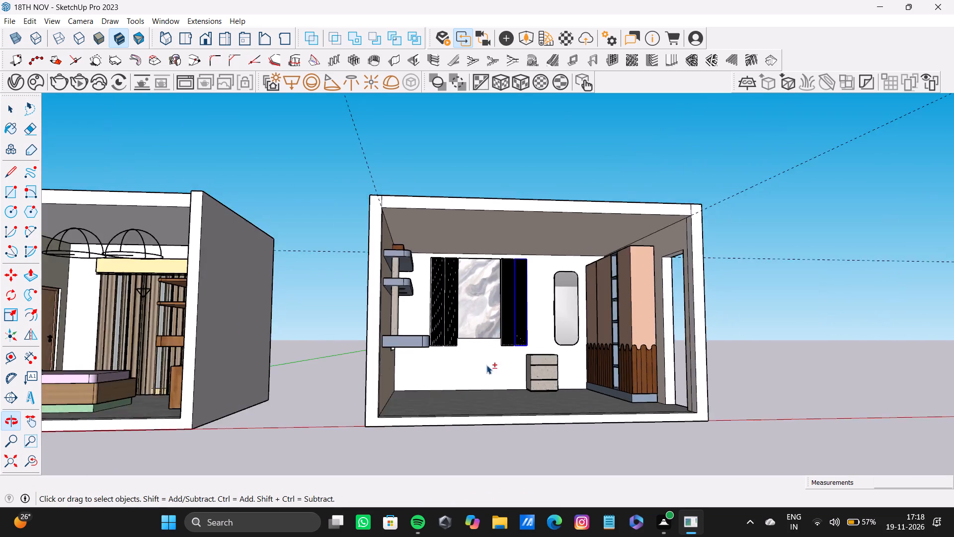
scroll(522, 364, "up", 8, "shift")
scroll(531, 319, "up", 12)
scroll(521, 315, "down", 3)
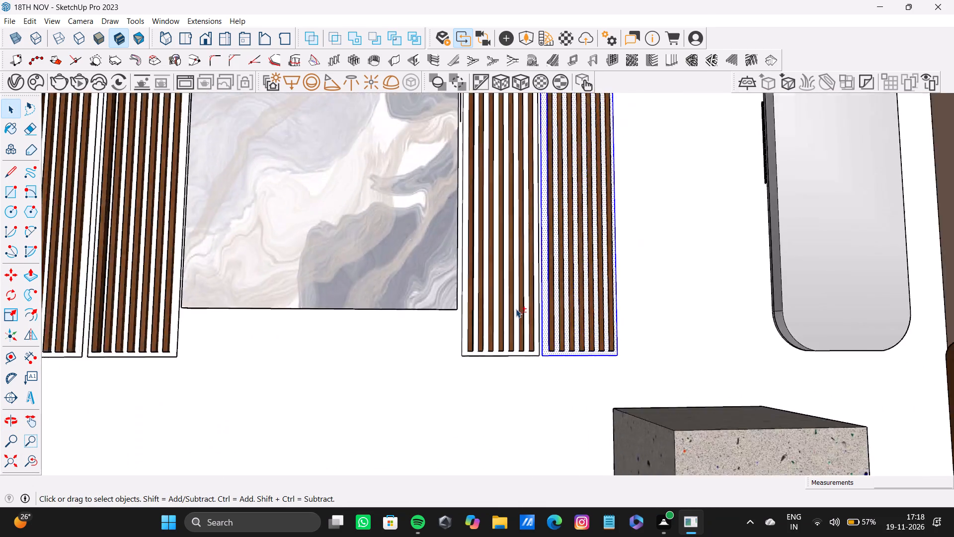
scroll(516, 309, "down", 4)
middle_click_drag(505, 281, 499, 377, "shift")
scroll(463, 218, "up", 5)
scroll(467, 167, "down", 8)
scroll(351, 179, "down", 2)
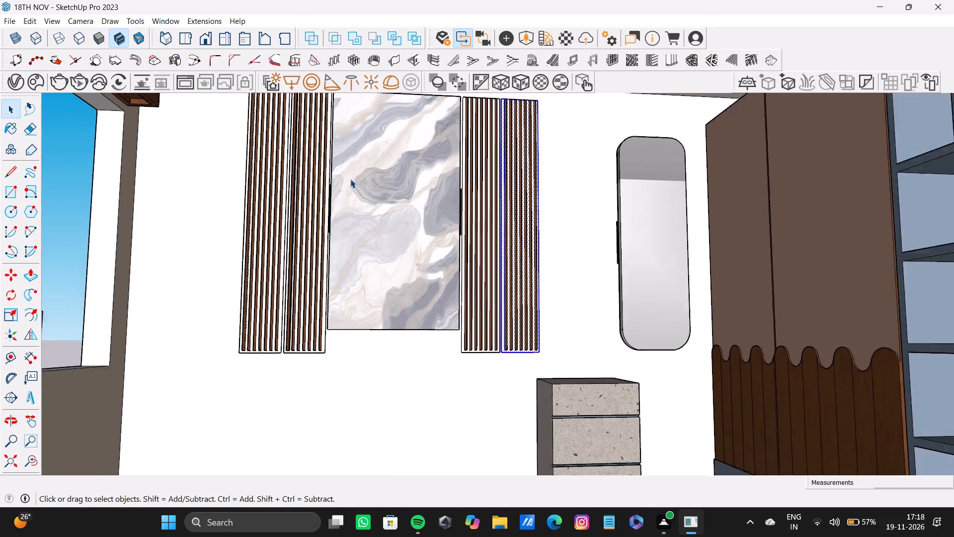
Examine the slat groups and their backing panels on both sides of the marble panel from several angles.
scroll(350, 179, "down", 2)
scroll(349, 179, "up", 1, "shift")
middle_click_drag(349, 179, 334, 284, "shift")
scroll(382, 342, "up", 8)
middle_click_drag(388, 352, 374, 268)
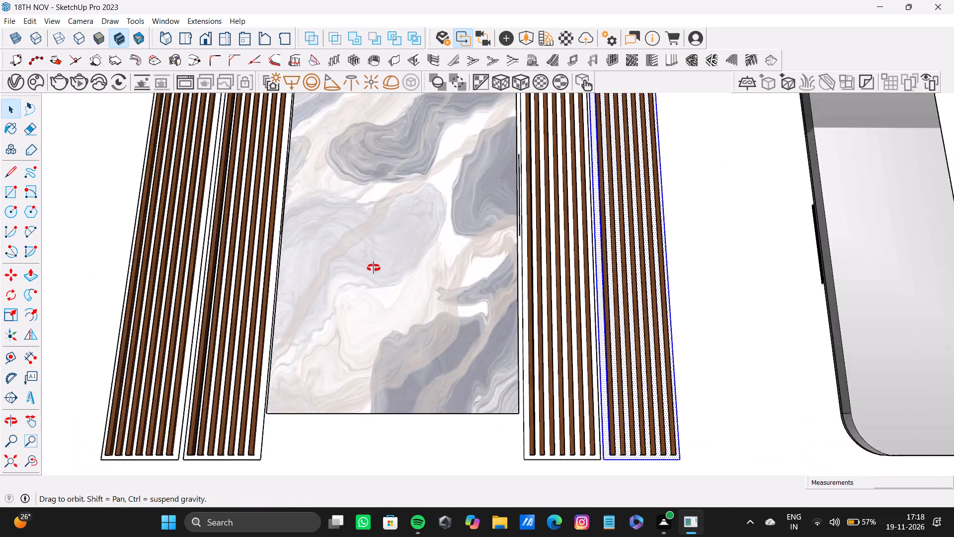
middle_click_drag(374, 268, 359, 179)
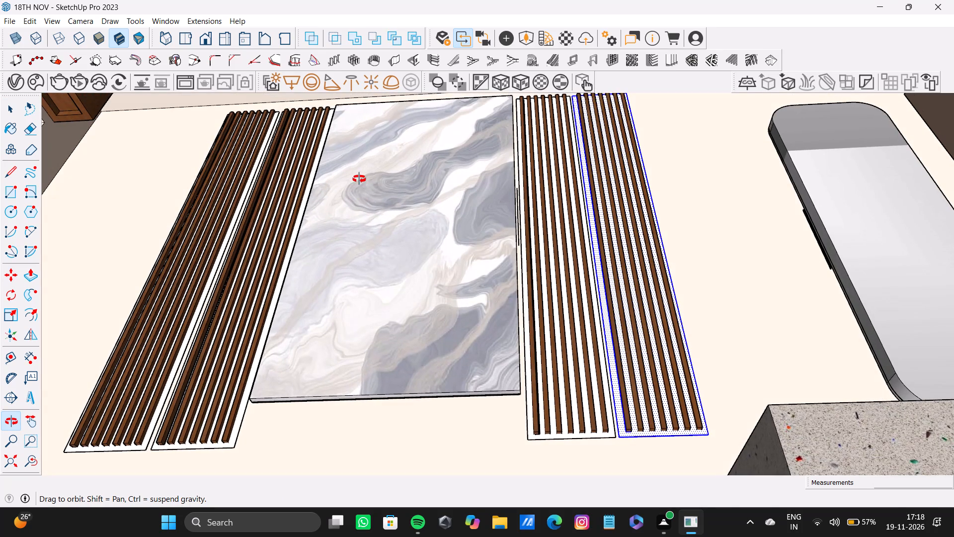
middle_click_drag(359, 179, 420, 308)
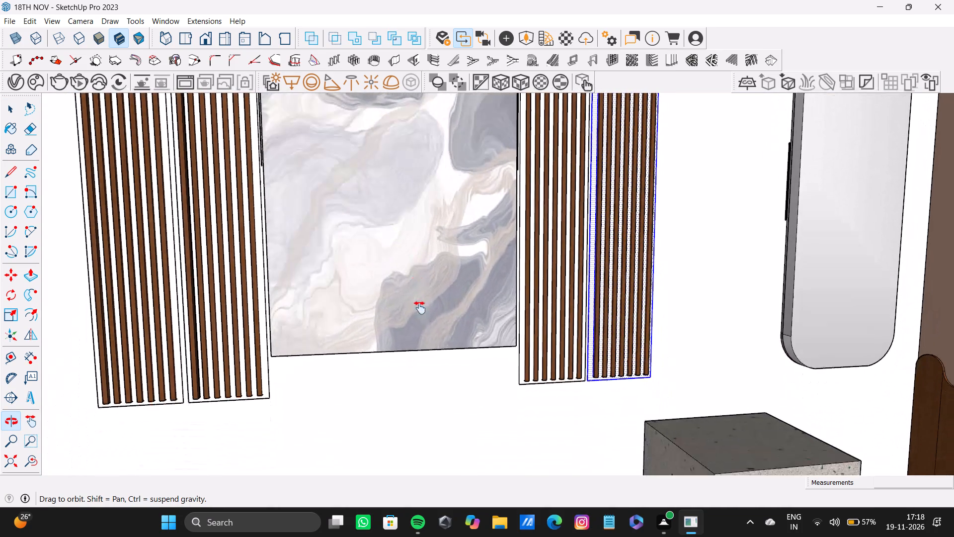
middle_click_drag(420, 308, 414, 274)
scroll(414, 274, "down", 5)
middle_click_drag(401, 228, 397, 305, "shift")
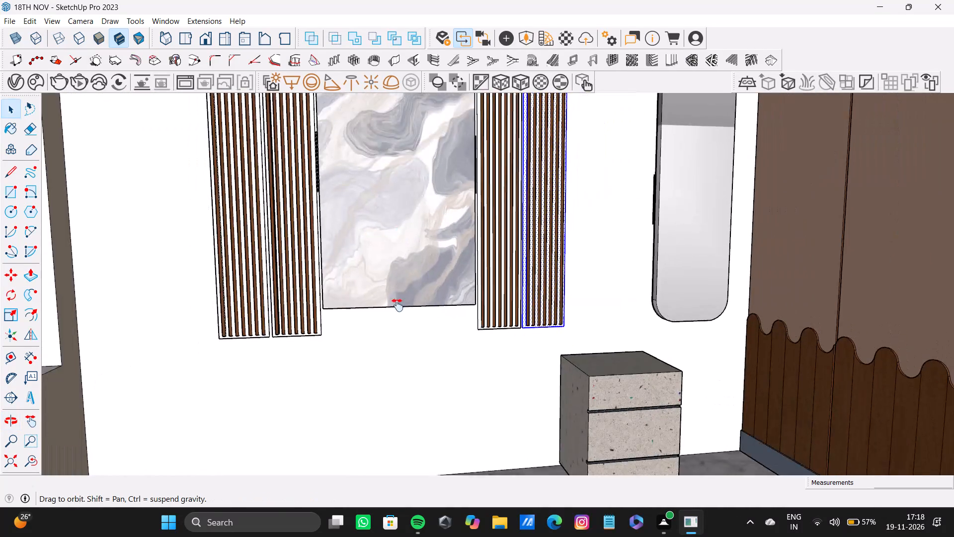
middle_click_drag(397, 305, 380, 363, "shift")
scroll(299, 70, "up", 3)
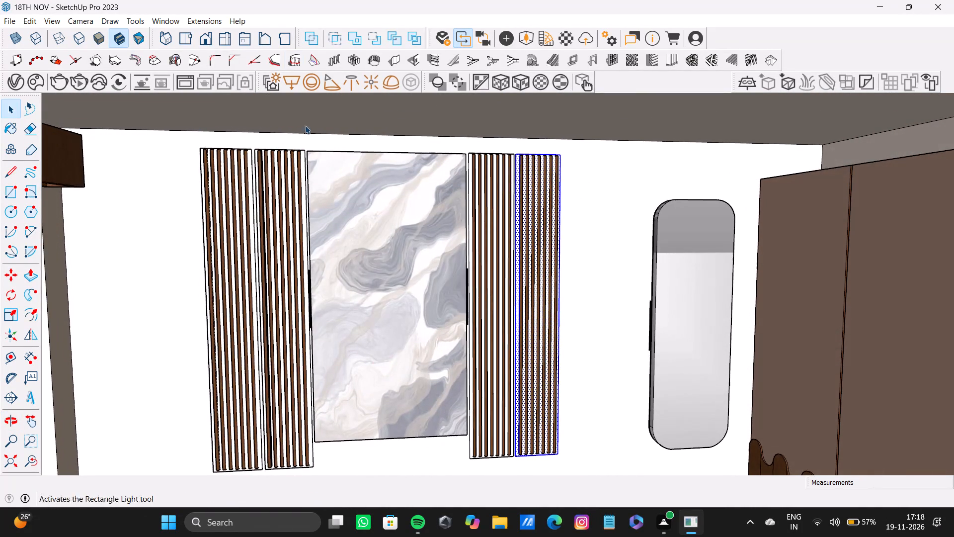
Add the front face and thin top and side edge faces of the backing panel behind the slat group farthest from the mirror to the selection.
scroll(305, 125, "up", 11)
middle_click_drag(240, 190, 367, 315, "shift")
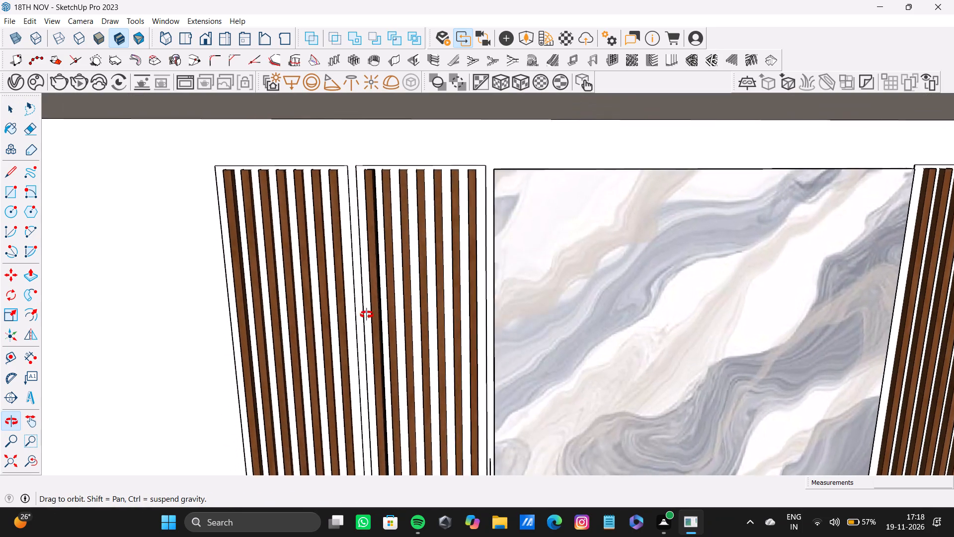
middle_click_drag(367, 315, 350, 318, "shift")
scroll(337, 209, "up", 14)
double_click(352, 145, "shift")
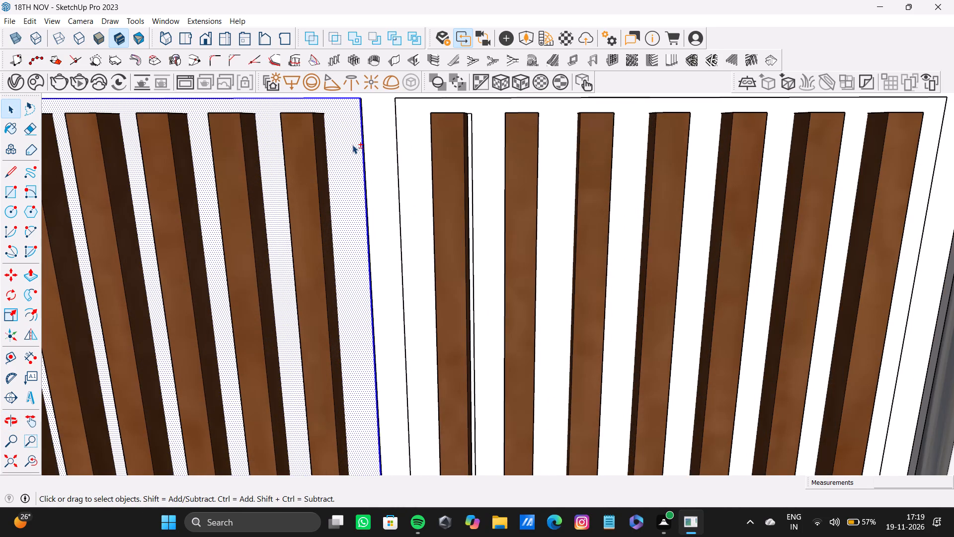
scroll(364, 140, "up", 7, "shift")
middle_click_drag(364, 135, 358, 264, "shift")
scroll(346, 212, "up", 11, "shift")
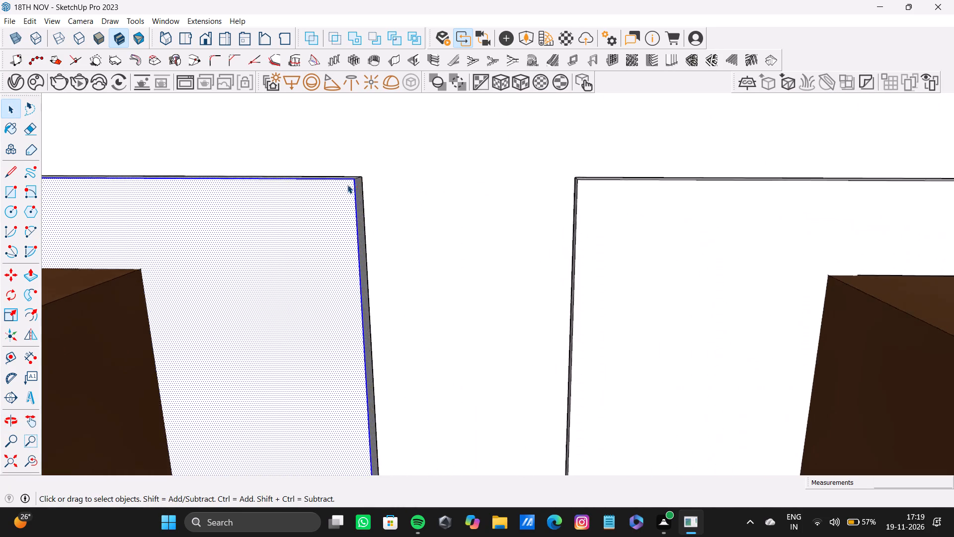
scroll(347, 184, "up", 3, "shift")
middle_click_drag(347, 184, 315, 281)
scroll(334, 227, "up", 3, "shift")
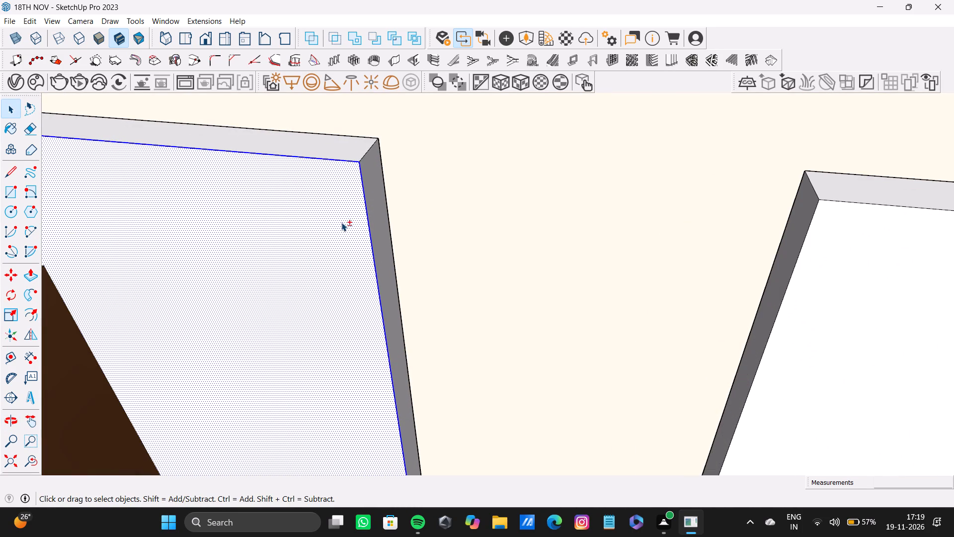
scroll(345, 197, "up", 2, "shift")
double_click(354, 134, "shift")
double_click(378, 182, "shift")
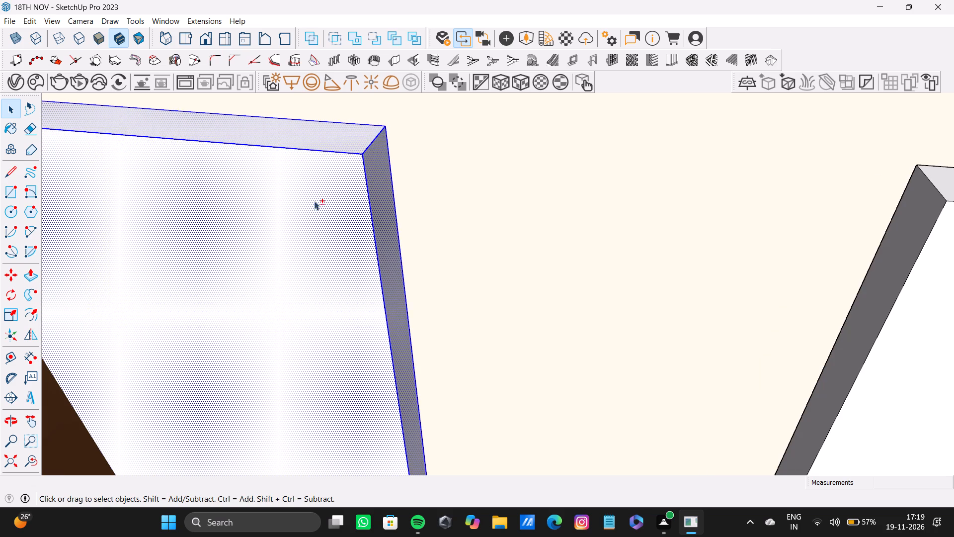
scroll(314, 201, "down", 20, "shift")
scroll(314, 201, "down", 6, "shift")
middle_click(279, 226, "shift")
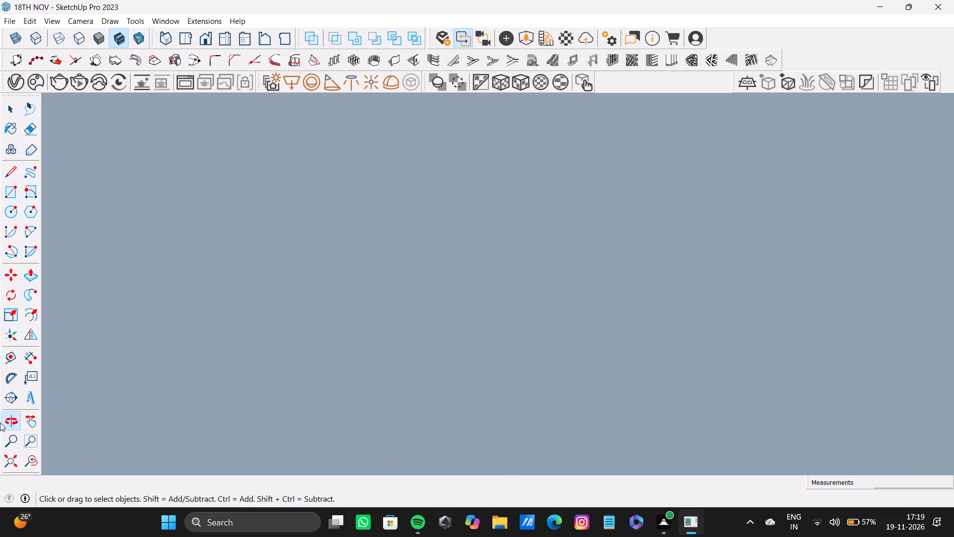
left_click(12, 456, "shift")
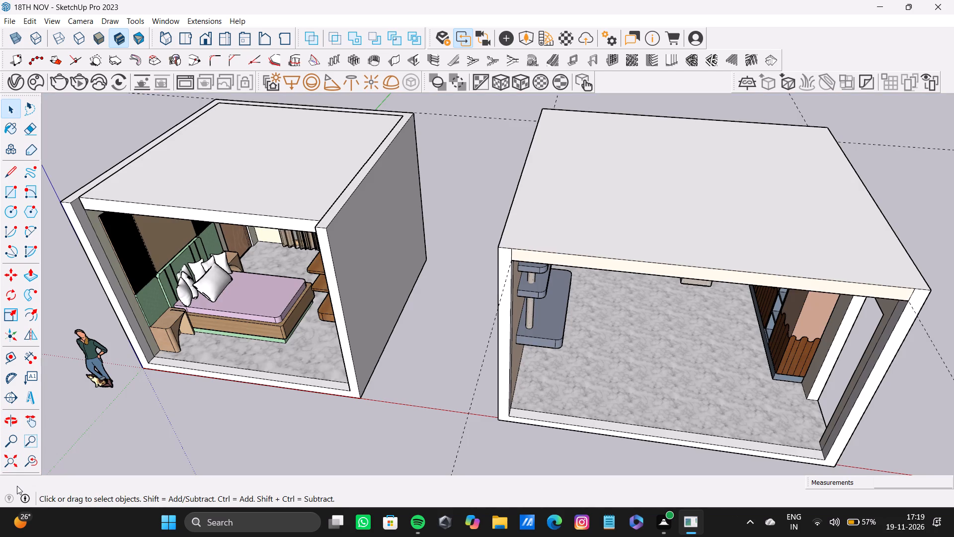
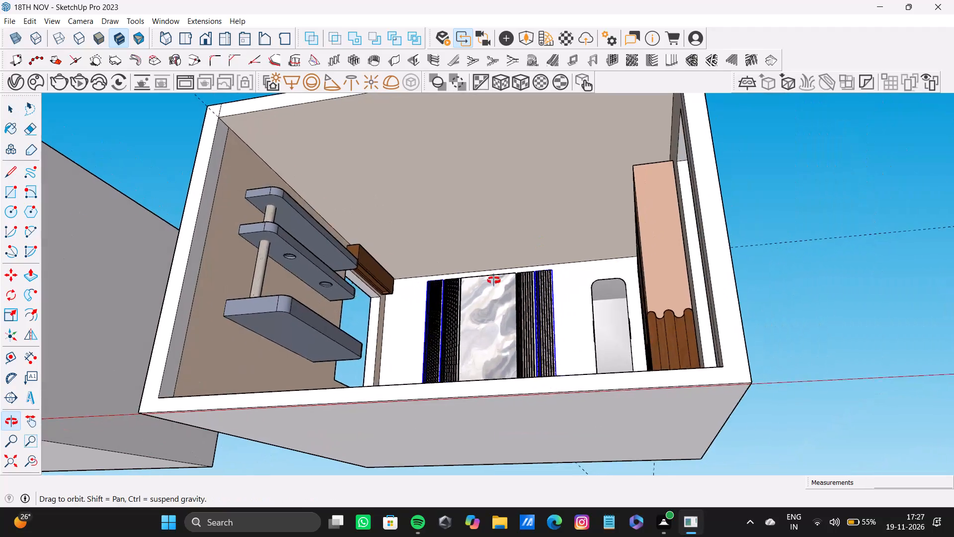
Add the front face and mirror-side edge face of the backing panel behind the mirror-side slat group adjoining the marble panel to the selection.
scroll(523, 328, "up", 6)
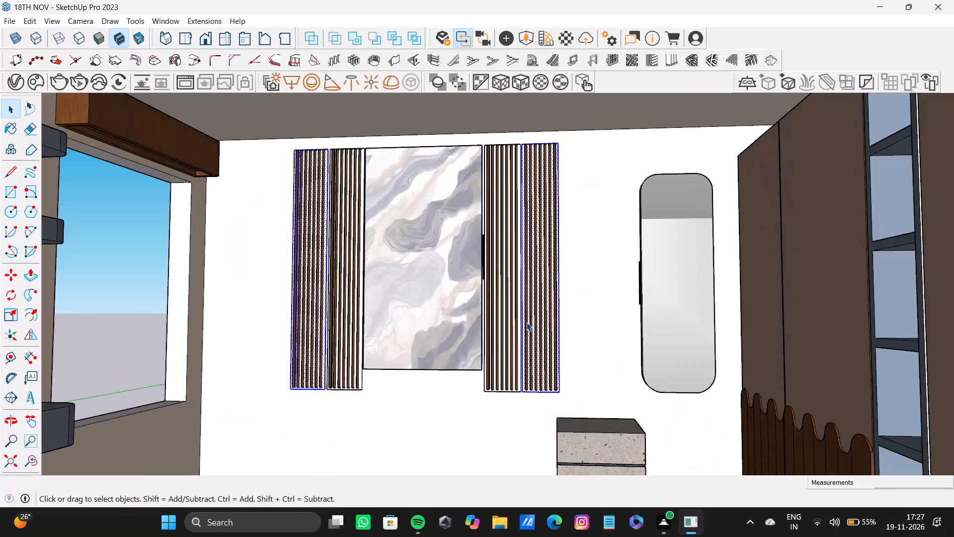
scroll(526, 322, "up", 19)
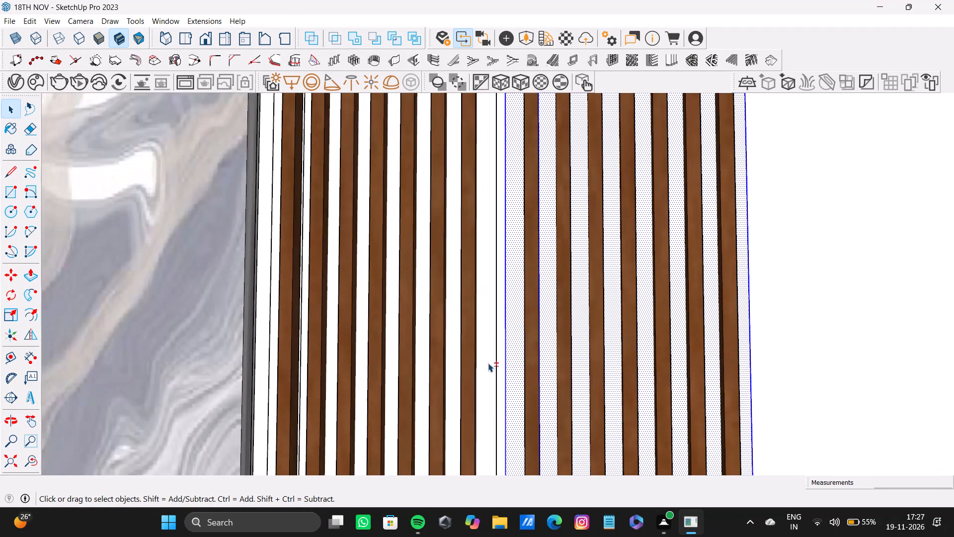
double_click(487, 363, "shift")
scroll(502, 292, "up", 8)
middle_click_drag(496, 333, 452, 349)
scroll(499, 335, "up", 4, "shift")
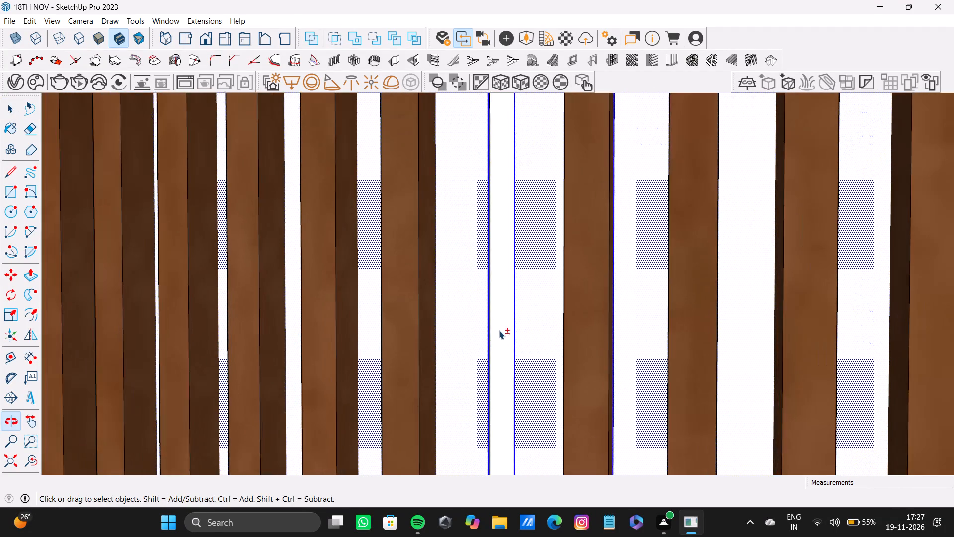
scroll(499, 330, "up", 7, "shift")
middle_click_drag(495, 321, 474, 323)
scroll(474, 322, "up", 7, "shift")
double_click(474, 320, "shift")
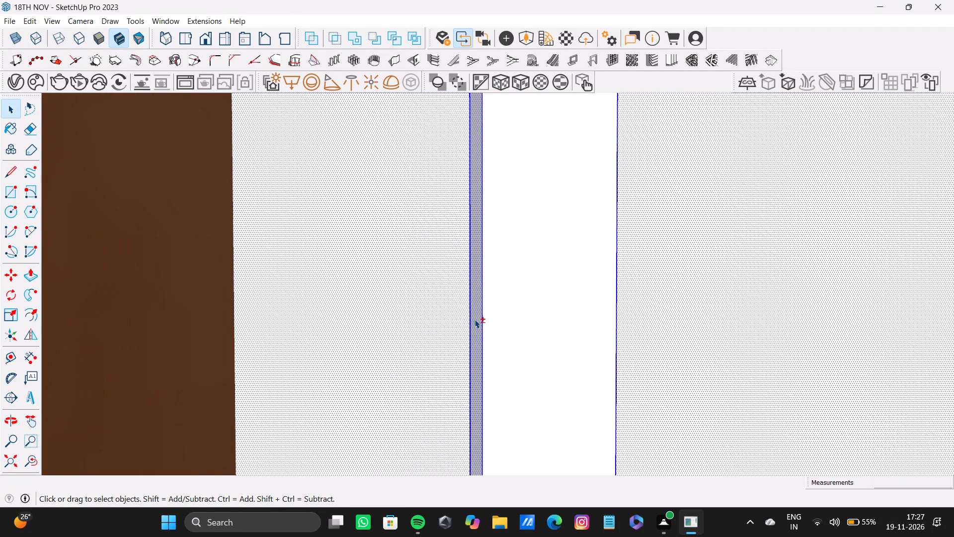
Add that backing panel's thin side edge face next to the marble panel to the selection.
scroll(475, 319, "down", 20)
scroll(475, 319, "down", 3)
middle_click_drag(472, 319, 612, 352, "shift")
scroll(601, 358, "down", 3)
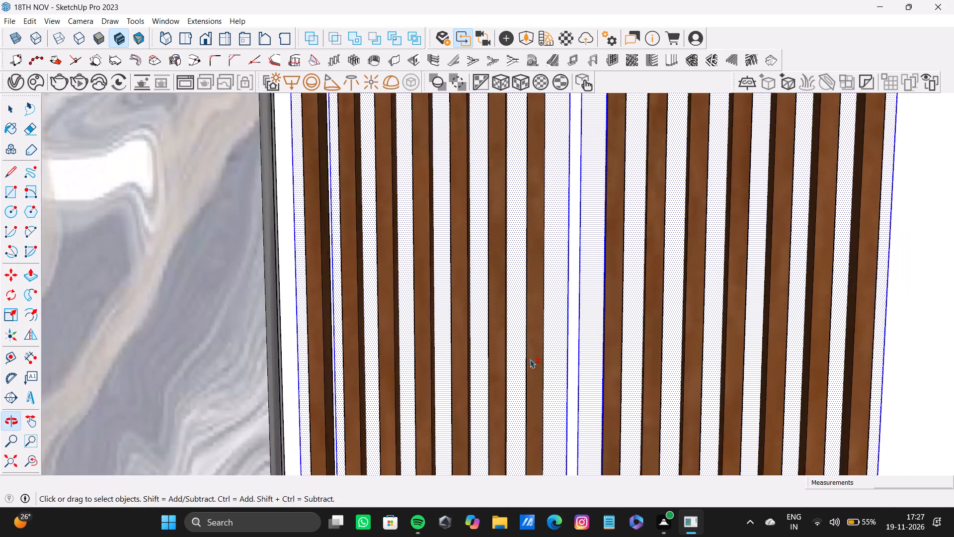
middle_click_drag(530, 359, 554, 361, "shift")
scroll(530, 359, "down", 2)
scroll(425, 363, "up", 6)
scroll(356, 359, "down", 10)
middle_click_drag(356, 358, 344, 394)
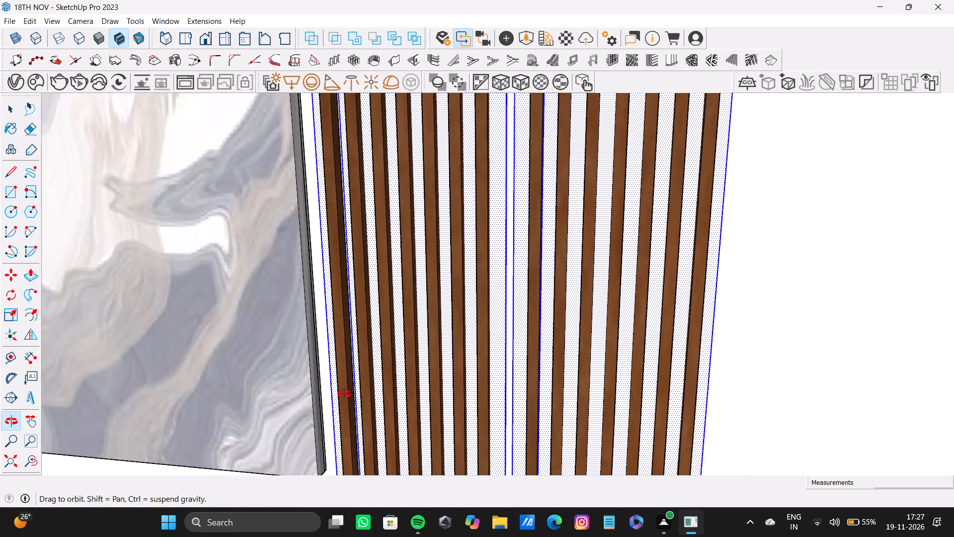
middle_click_drag(344, 394, 335, 365)
scroll(331, 346, "up", 16)
middle_click_drag(324, 322, 495, 340)
scroll(486, 339, "up", 1)
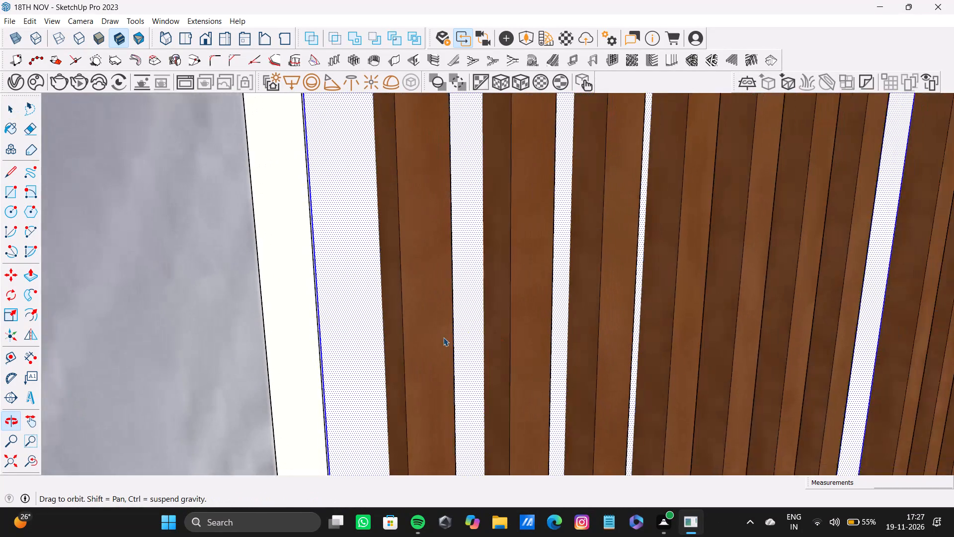
scroll(443, 337, "up", 20)
scroll(443, 337, "up", 3)
double_click(261, 317, "shift")
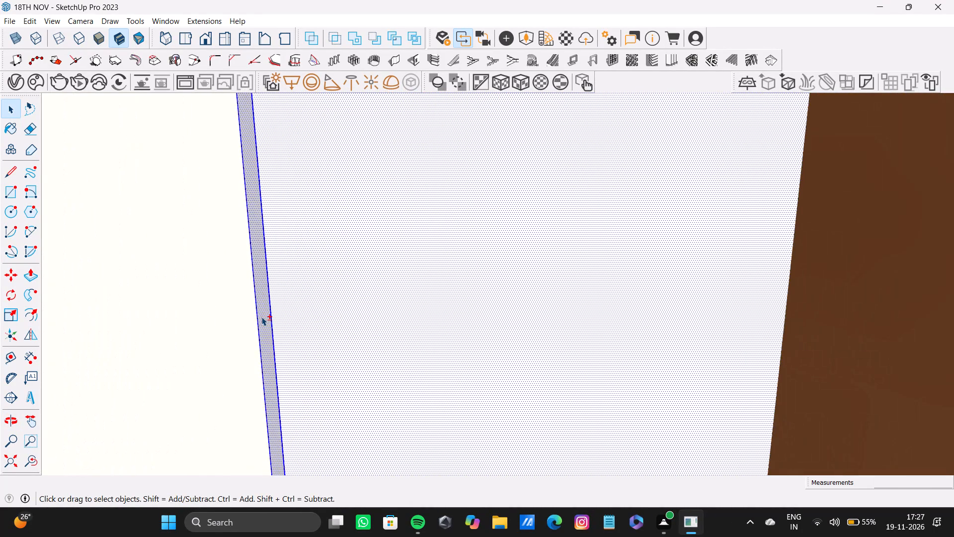
Add the thin top edge face of the same mirror-side inner backing panel to the selection.
scroll(269, 308, "down", 20, "shift")
scroll(269, 308, "down", 18, "shift")
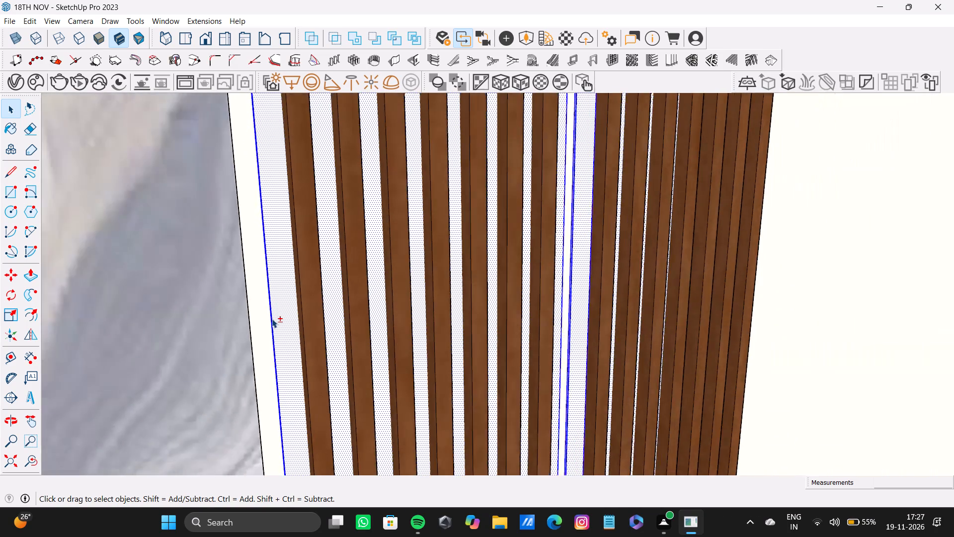
scroll(272, 319, "down", 16, "shift")
middle_click_drag(409, 238, 401, 353, "shift")
scroll(349, 127, "down", 4, "shift")
middle_click_drag(348, 126, 355, 211, "shift")
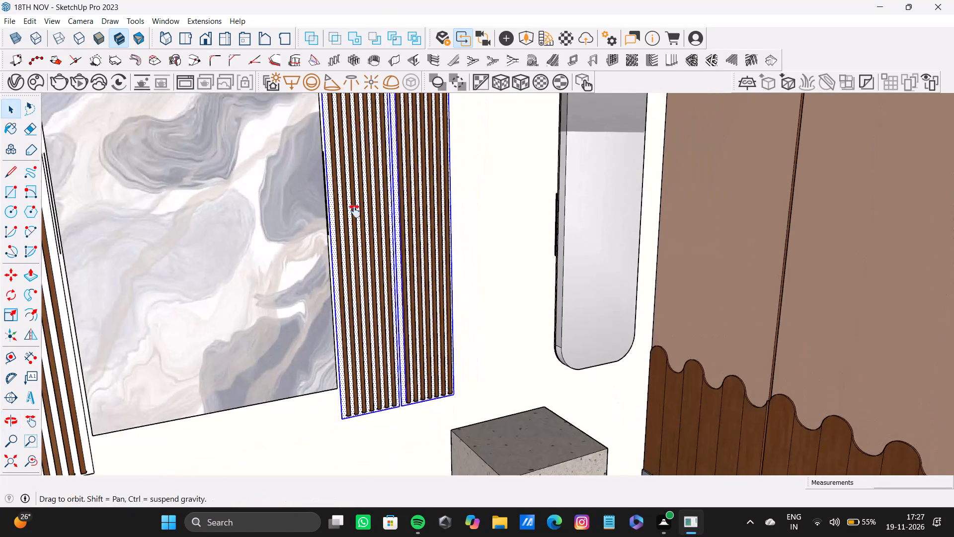
middle_click_drag(355, 211, 352, 280, "shift")
scroll(351, 117, "up", 18)
middle_click_drag(302, 154, 280, 215)
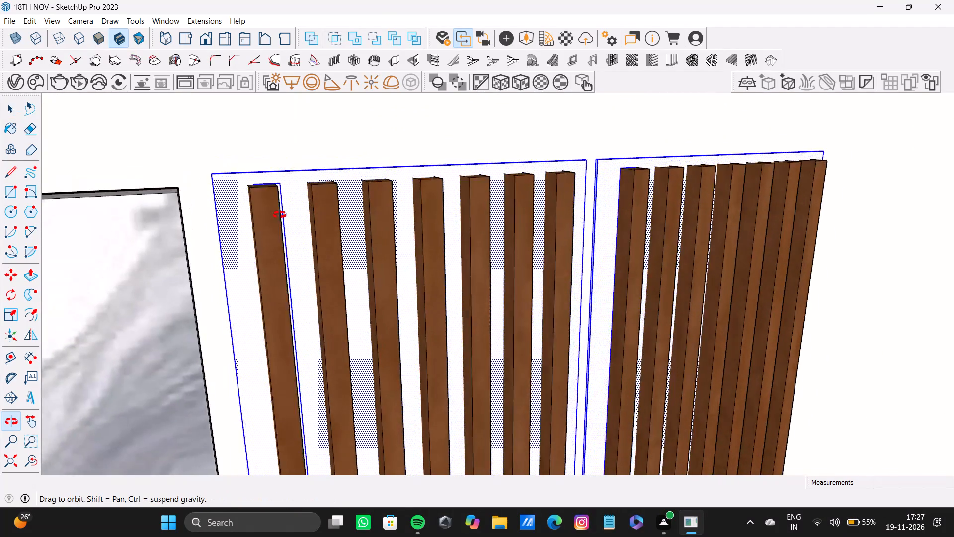
middle_click_drag(280, 215, 249, 179)
scroll(239, 167, "up", 7)
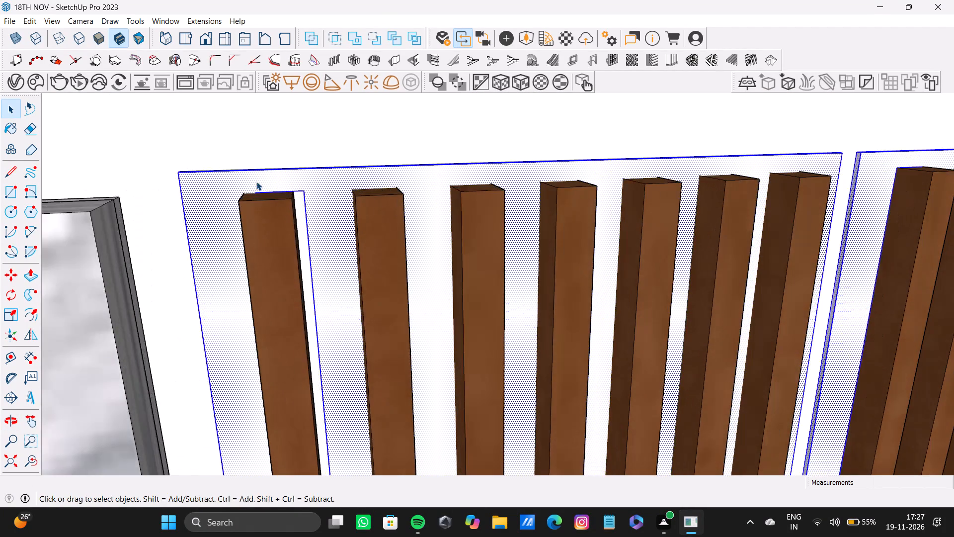
scroll(256, 181, "up", 9)
middle_click_drag(285, 167, 291, 263, "shift")
scroll(291, 263, "down", 1)
scroll(309, 244, "up", 8)
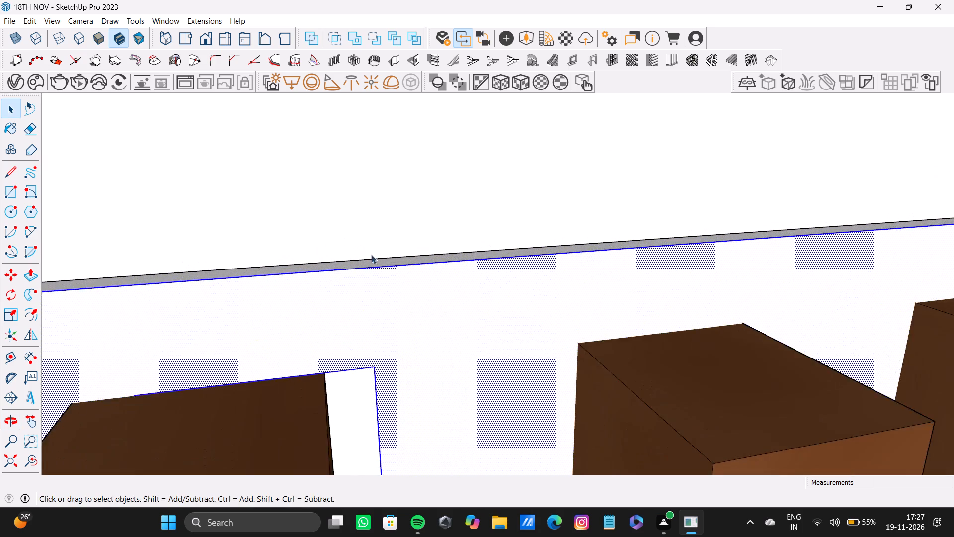
scroll(371, 255, "up", 6)
double_click(393, 265, "shift")
scroll(393, 265, "down", 12, "shift")
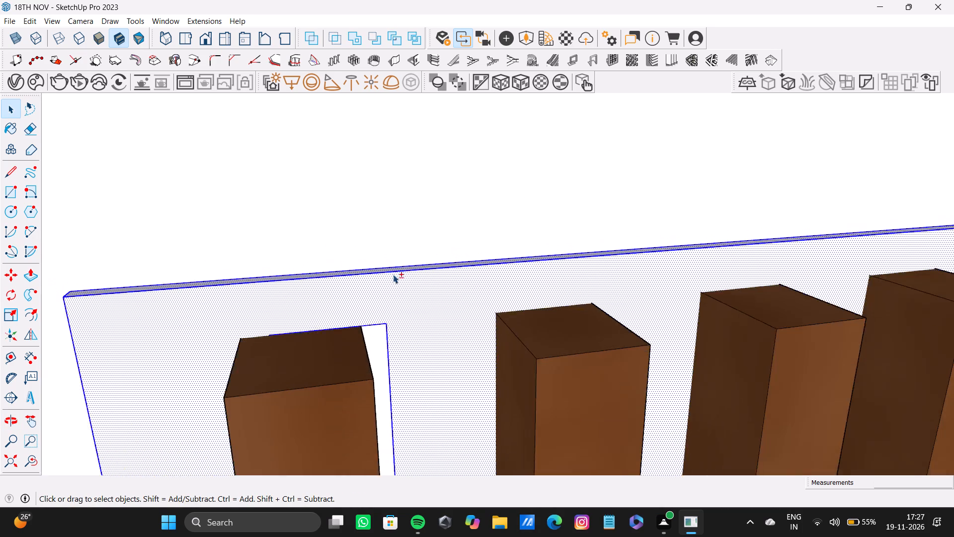
Add the front face and marble-side edge face of the backing panel behind the window-side slat group adjoining the marble panel to the selection.
scroll(393, 274, "down", 20, "shift")
scroll(393, 274, "down", 1, "shift")
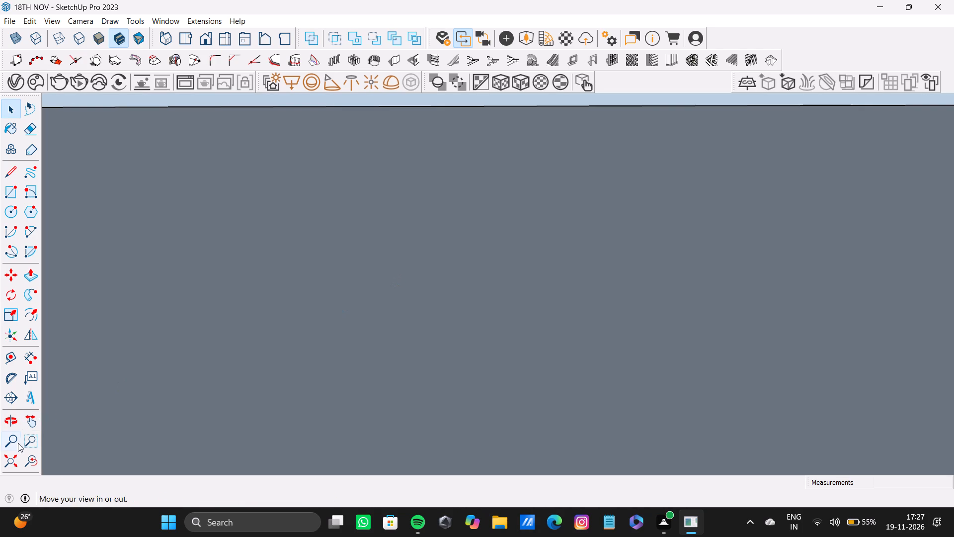
left_click(18, 454, "shift")
middle_click_drag(669, 209, 426, 159, "shift")
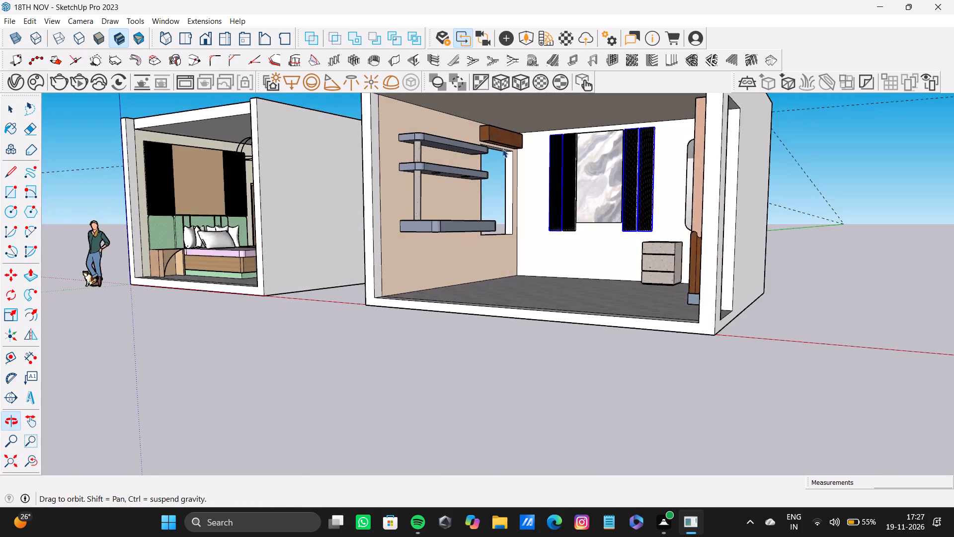
scroll(621, 161, "up", 11, "shift")
middle_click_drag(636, 216, 692, 234)
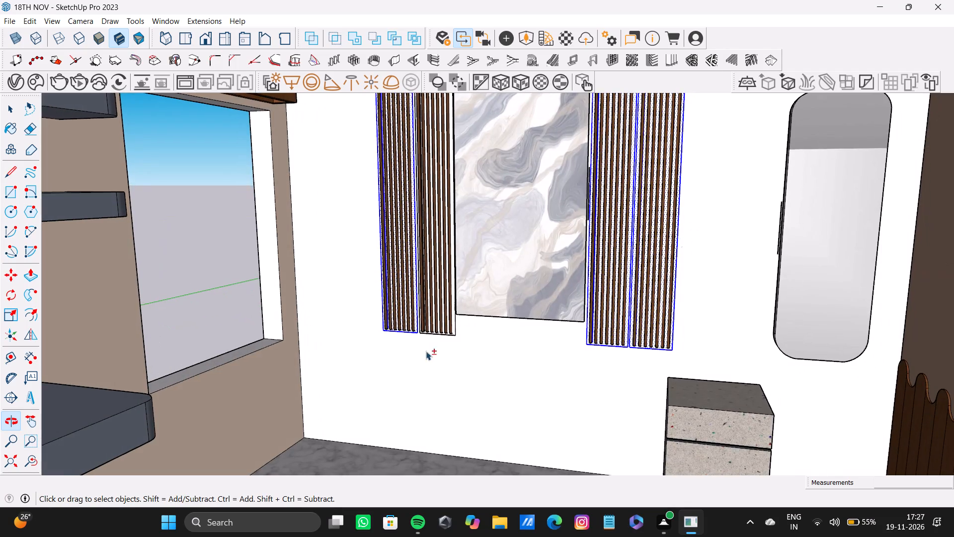
scroll(390, 369, "up", 15, "shift")
double_click(530, 299, "shift")
scroll(534, 301, "up", 2, "shift")
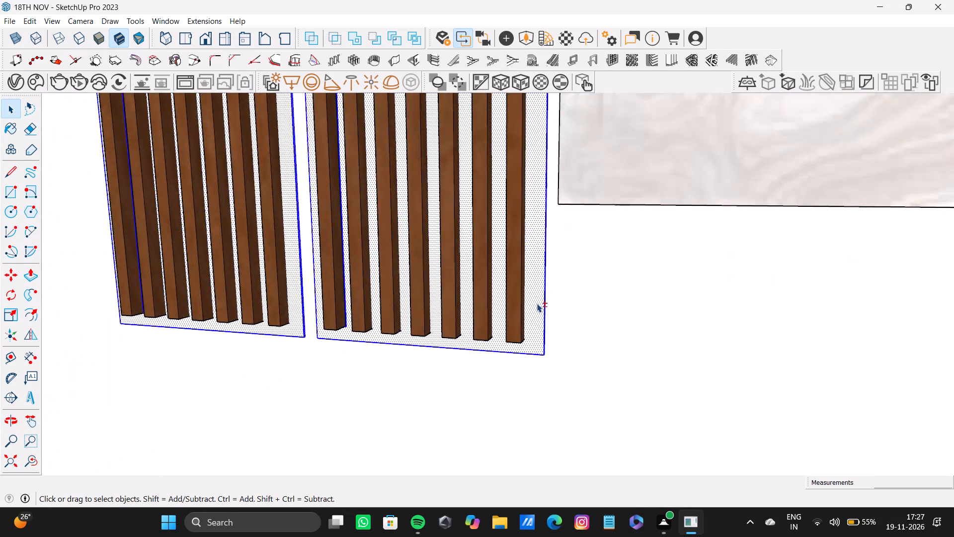
scroll(537, 303, "up", 5, "shift")
middle_click_drag(540, 311, 450, 324)
scroll(512, 328, "up", 14)
double_click(521, 326, "shift")
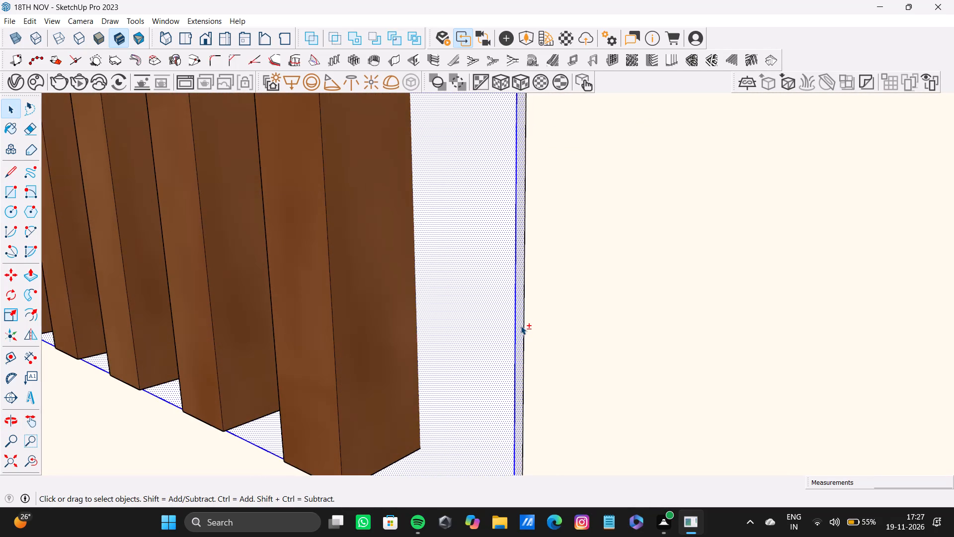
Add the bottom edge face and window-side edge face of that window-side inner backing panel to the selection.
scroll(521, 326, "down", 9, "shift")
middle_click_drag(486, 359, 502, 219, "shift")
scroll(501, 204, "up", 1, "shift")
middle_click_drag(479, 227, 466, 83)
scroll(475, 146, "up", 9)
double_click(505, 192, "shift")
scroll(495, 202, "down", 6, "shift")
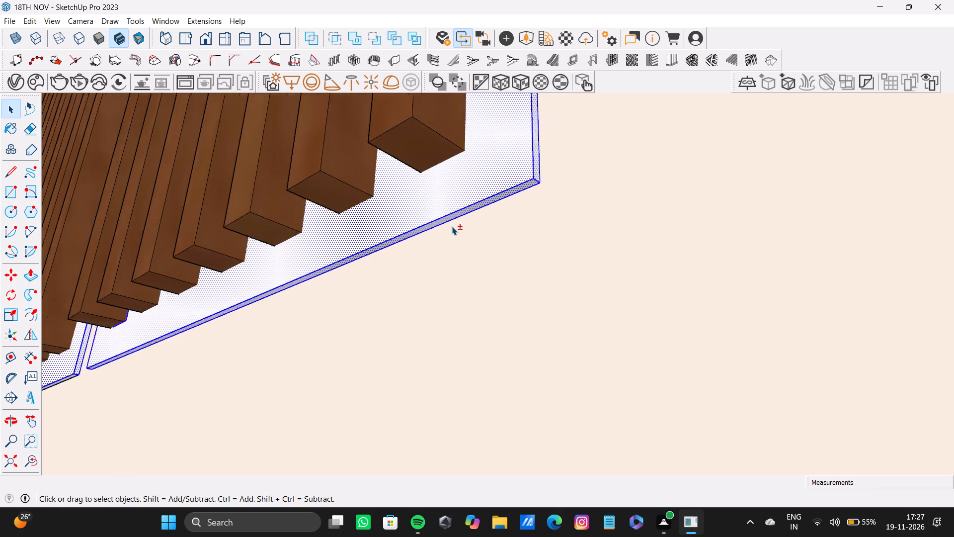
scroll(452, 226, "down", 2, "shift")
middle_click_drag(424, 238, 772, 290, "shift")
scroll(547, 290, "down", 1)
middle_click_drag(394, 292, 757, 356)
scroll(553, 338, "up", 9)
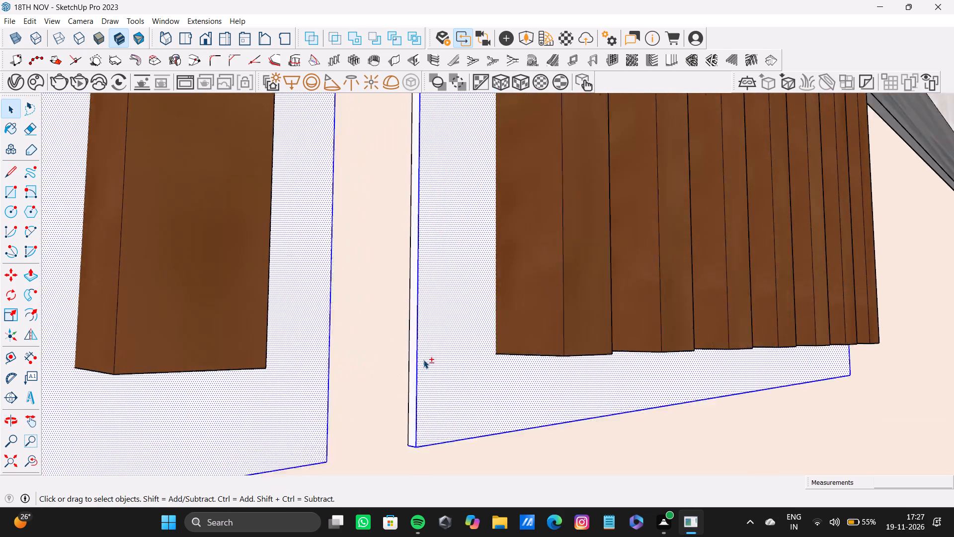
scroll(423, 359, "up", 5)
double_click(413, 360, "shift")
Add the thin top edge face of the window-side inner backing panel to the selection.
scroll(428, 320, "down", 15, "shift")
scroll(451, 179, "up", 1, "shift")
middle_click_drag(451, 179, 443, 314, "shift")
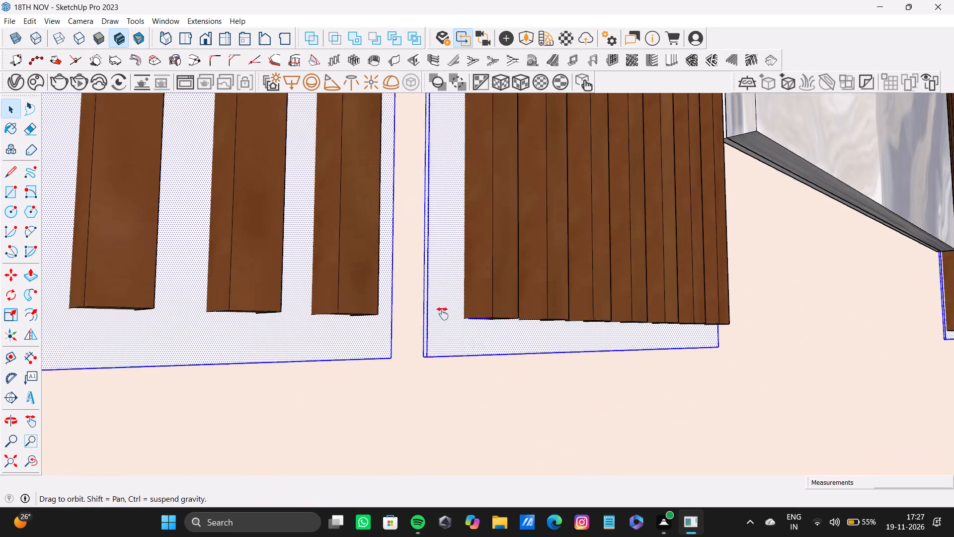
middle_click_drag(443, 314, 437, 348, "shift")
scroll(438, 308, "down", 9, "shift")
middle_click_drag(462, 198, 431, 357, "shift")
scroll(427, 323, "down", 8)
middle_click_drag(434, 272, 386, 458, "shift")
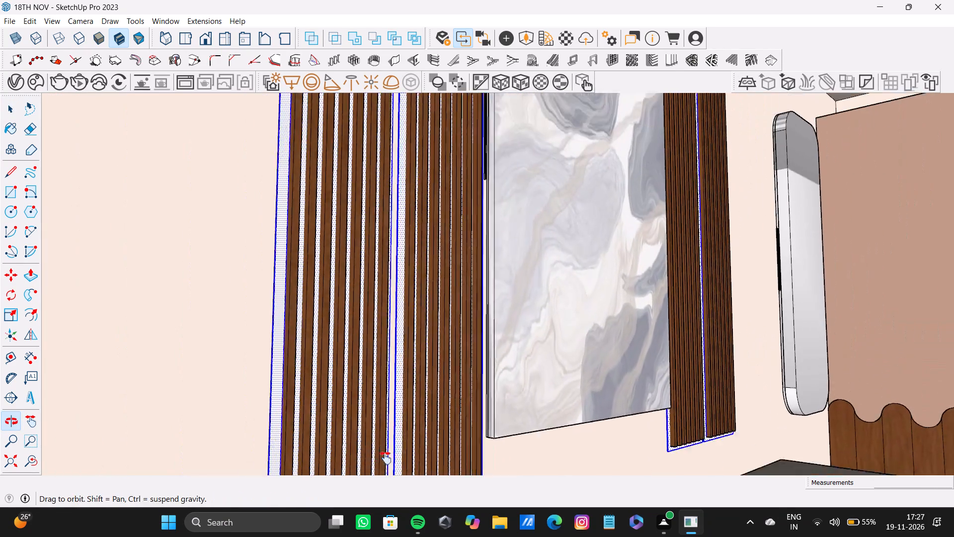
middle_click_drag(386, 458, 384, 460, "shift")
scroll(431, 185, "down", 3)
left_click(1, 459)
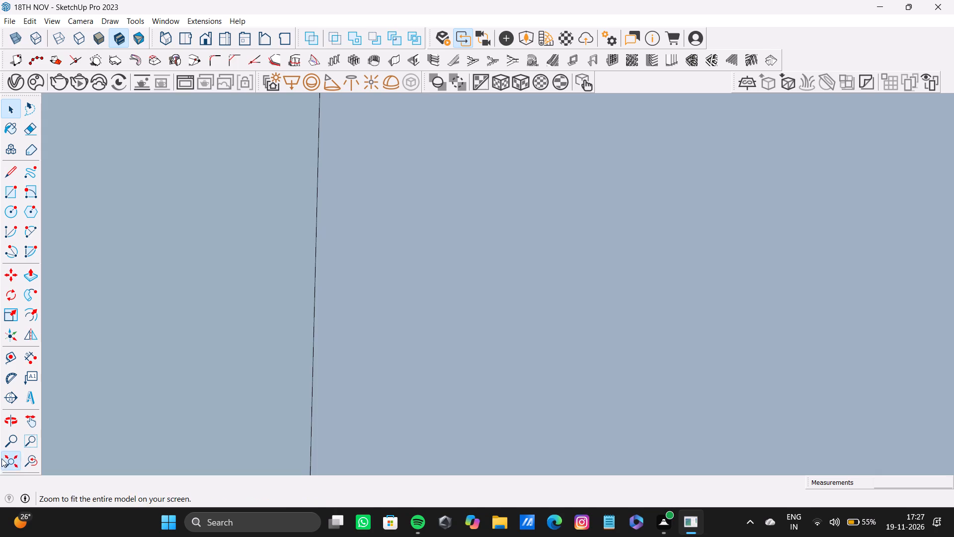
middle_click_drag(455, 156, 59, 247, "shift")
scroll(451, 280, "up", 11)
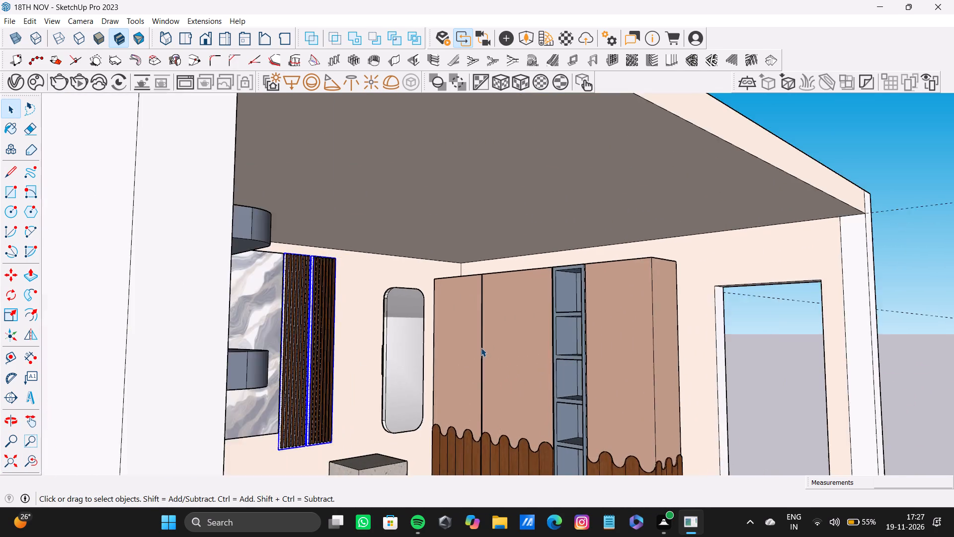
middle_click_drag(481, 347, 434, 354)
scroll(333, 297, "up", 7, "shift")
middle_click_drag(48, 232, 361, 254, "shift")
middle_click(361, 254, "shift")
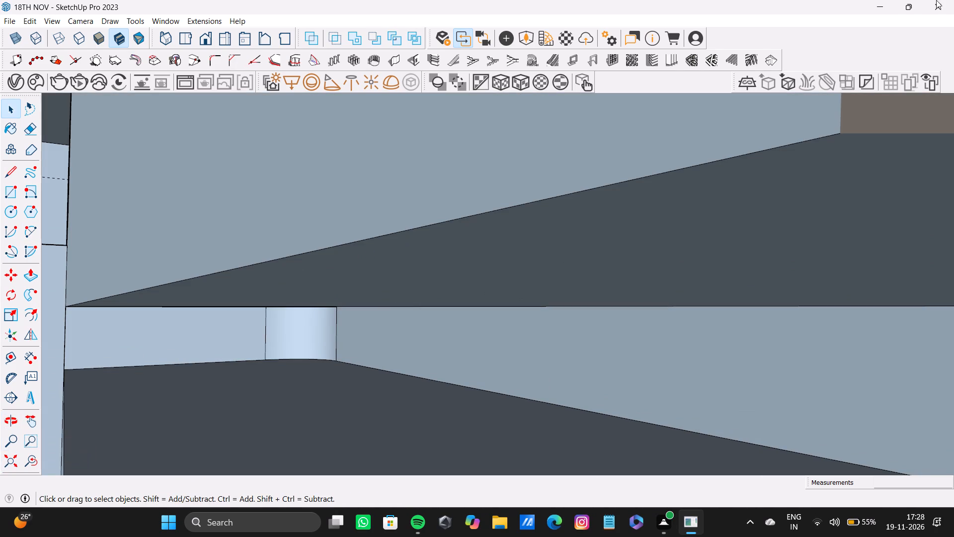
left_click(18, 454)
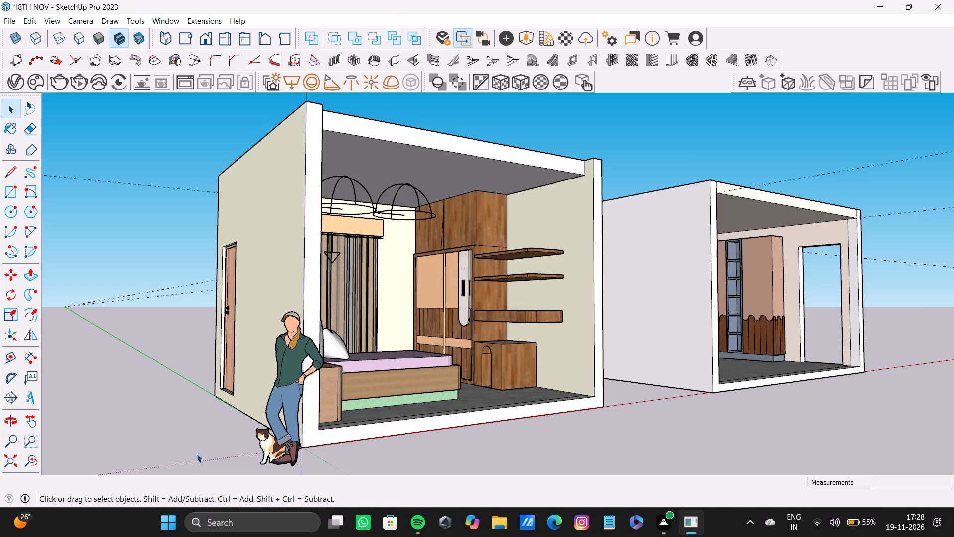
scroll(672, 285, "up", 4)
middle_click_drag(672, 284, 360, 348, "shift")
scroll(482, 355, "up", 8)
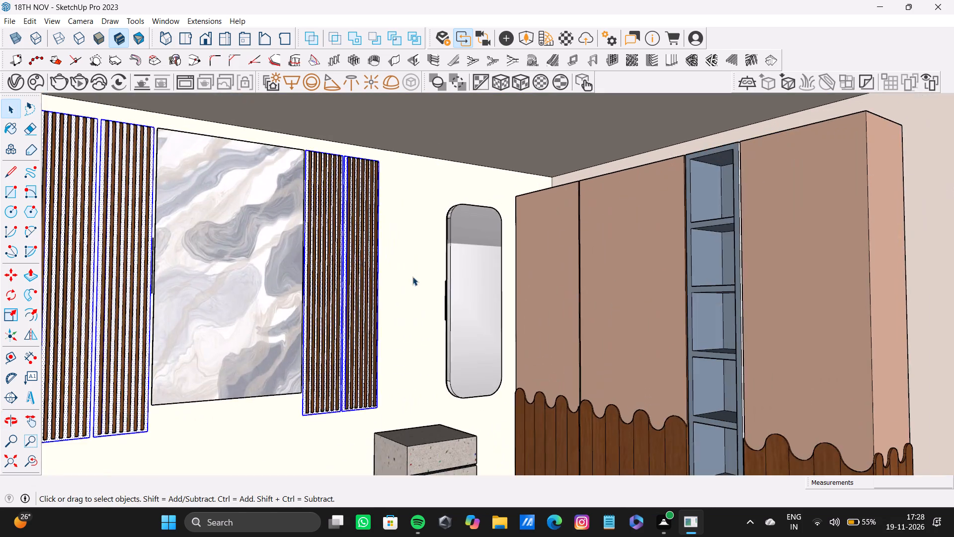
middle_click_drag(347, 249, 232, 256, "shift")
scroll(157, 221, "down", 1)
scroll(117, 176, "up", 7, "shift")
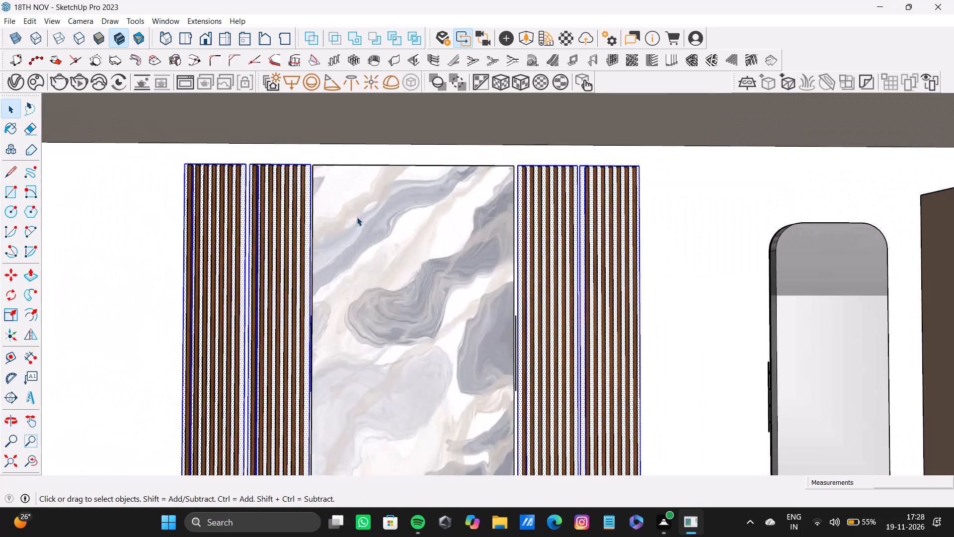
scroll(357, 217, "up", 20, "shift")
scroll(357, 217, "up", 7, "shift")
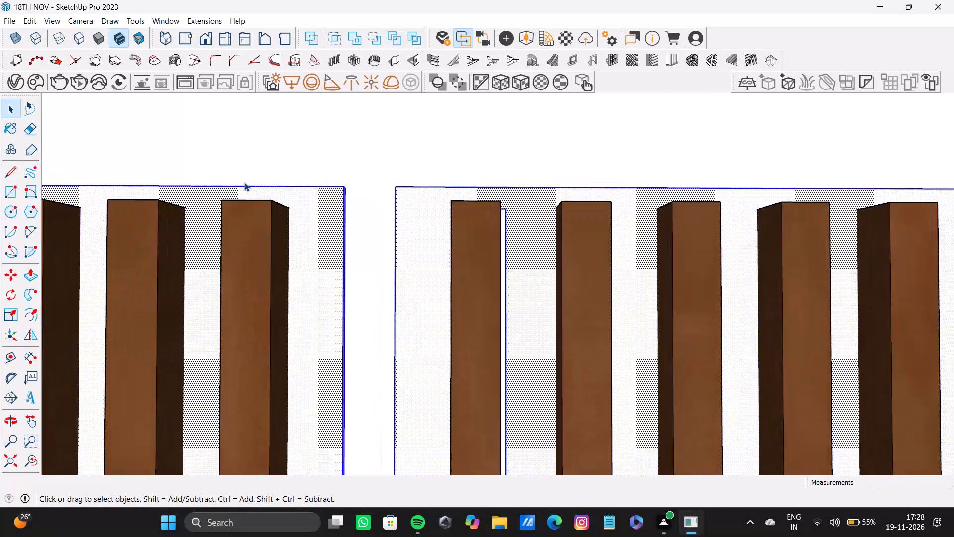
scroll(244, 182, "up", 7, "shift")
middle_click_drag(274, 186, 263, 292)
scroll(387, 163, "up", 2)
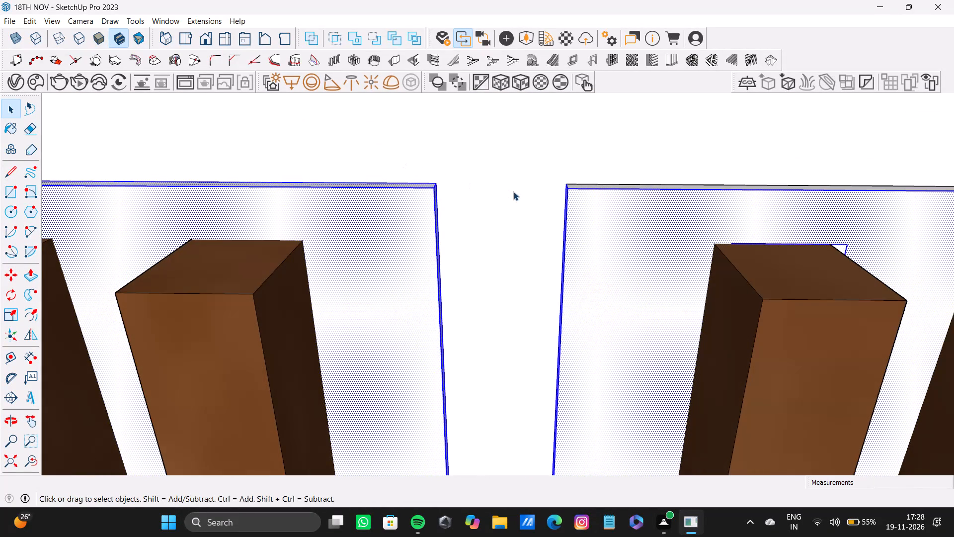
scroll(577, 182, "up", 9)
double_click(586, 188, "shift")
Examine the selected backing panels behind the slat groups beside the marble panel, especially their top edges.
scroll(583, 196, "down", 5, "shift")
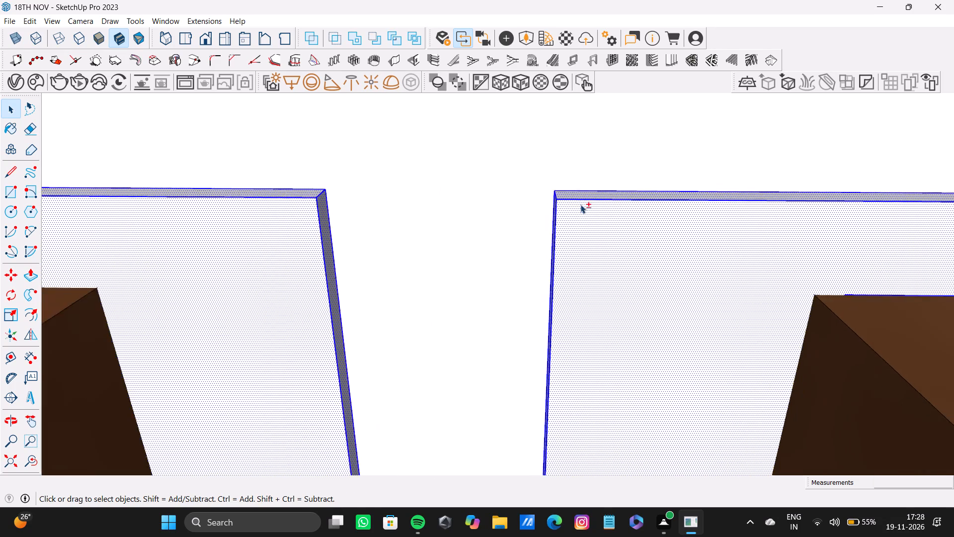
scroll(580, 204, "down", 15, "shift")
middle_click_drag(630, 267, 327, 231, "shift")
scroll(580, 222, "down", 9, "shift")
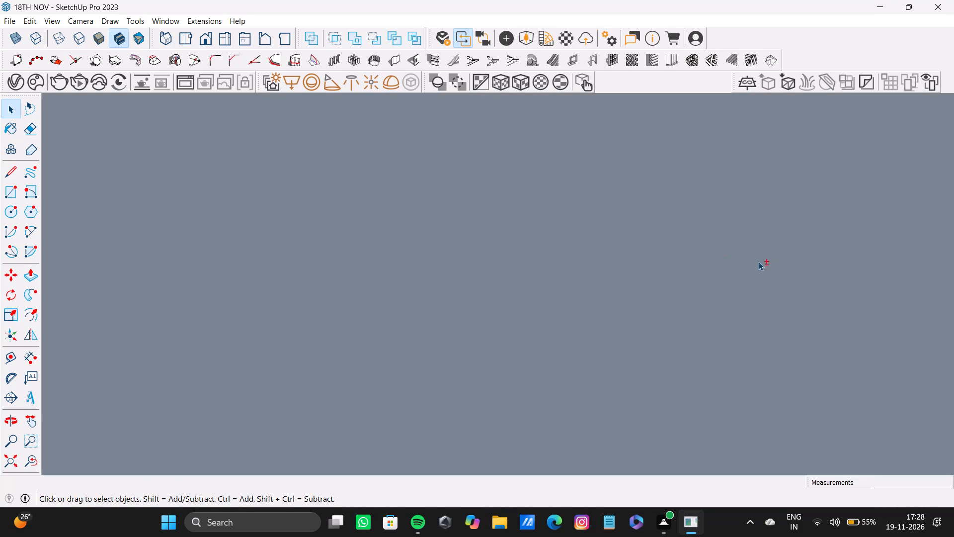
middle_click_drag(759, 262, 500, 208, "shift")
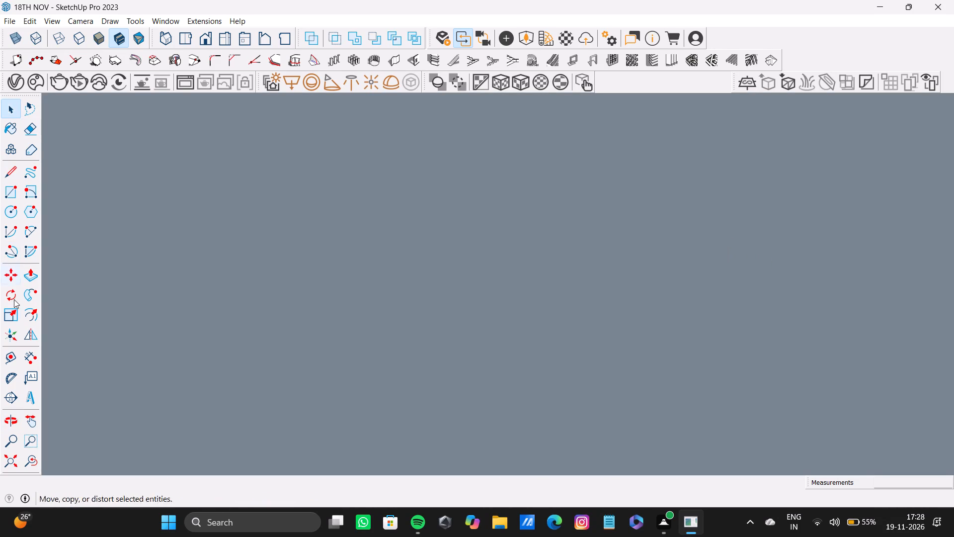
left_click(15, 468)
scroll(792, 137, "up", 4)
middle_click_drag(740, 251, 707, 268, "shift")
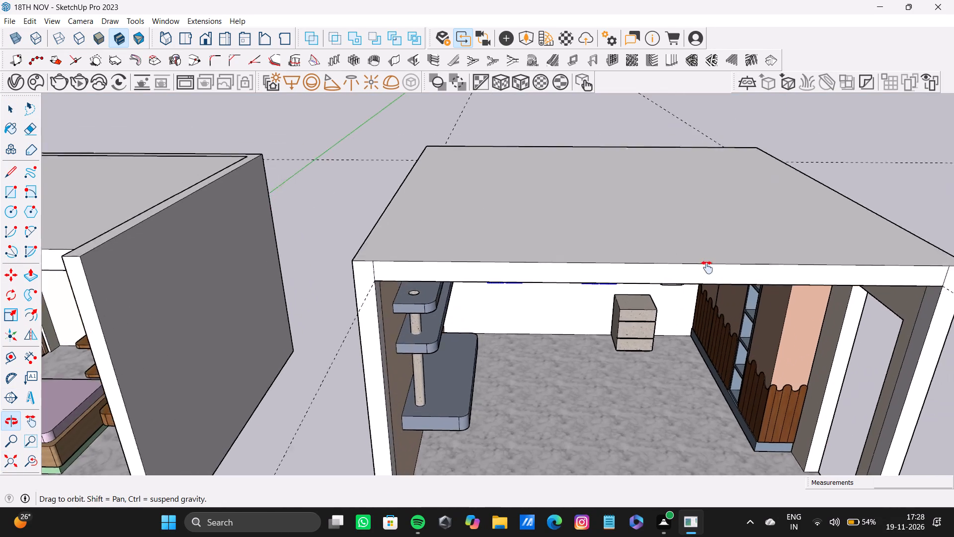
middle_click_drag(707, 268, 680, 125, "shift")
scroll(539, 181, "up", 20)
scroll(539, 181, "up", 4)
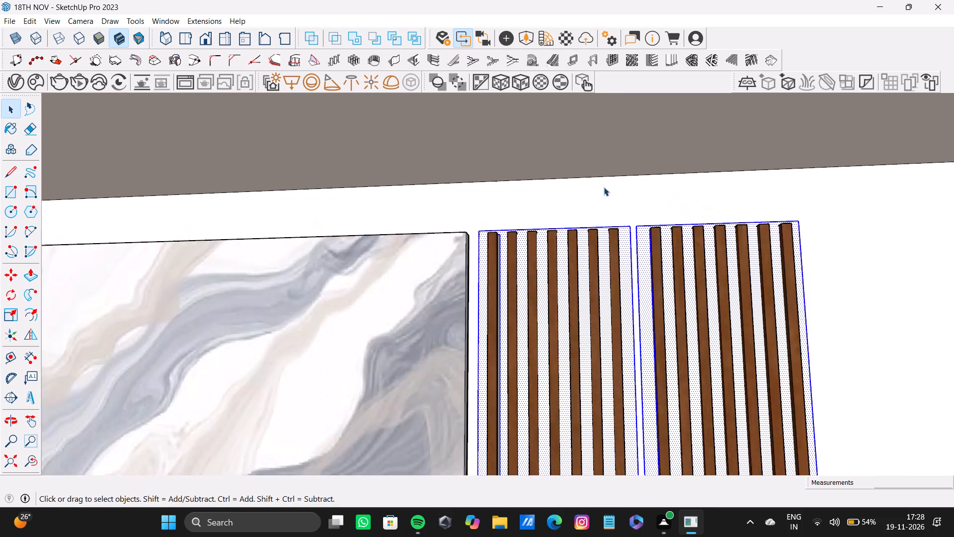
scroll(604, 187, "up", 9)
middle_click_drag(652, 259, 665, 349)
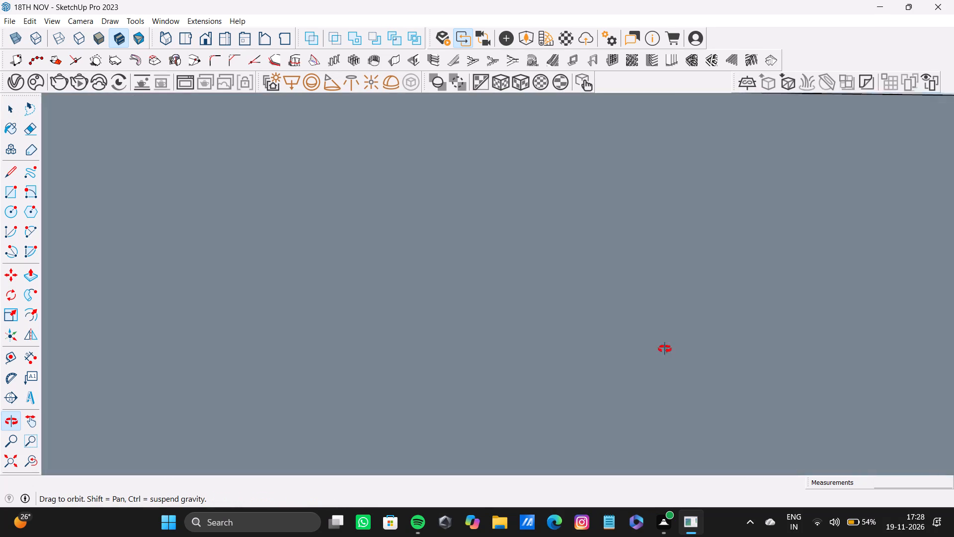
middle_click_drag(665, 349, 660, 274)
scroll(663, 253, "up", 18)
middle_click_drag(665, 296, 667, 356)
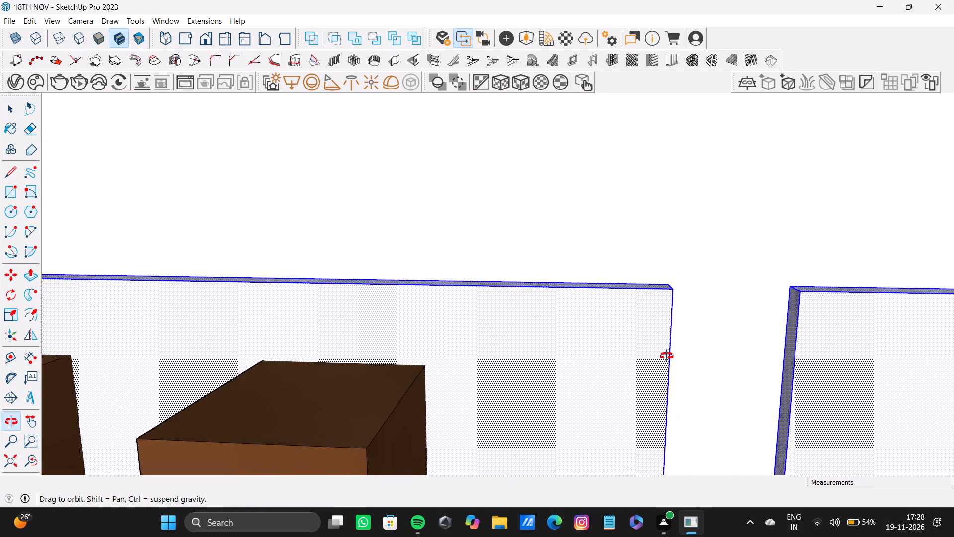
middle_click_drag(667, 356, 666, 324)
scroll(666, 324, "down", 8)
left_click(8, 464)
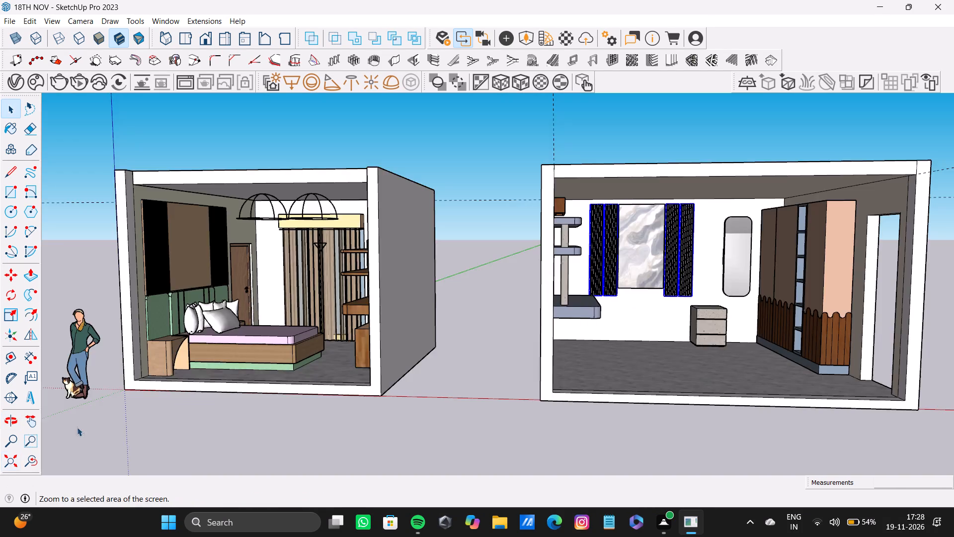
Start the Paint Bucket for the selected backing panels and switch the material library to Colors-Named, browsing to its light blue shades.
scroll(294, 354, "down", 5)
middle_click_drag(458, 296, 375, 257)
scroll(453, 247, "up", 17)
scroll(433, 257, "up", 6)
left_click(8, 130)
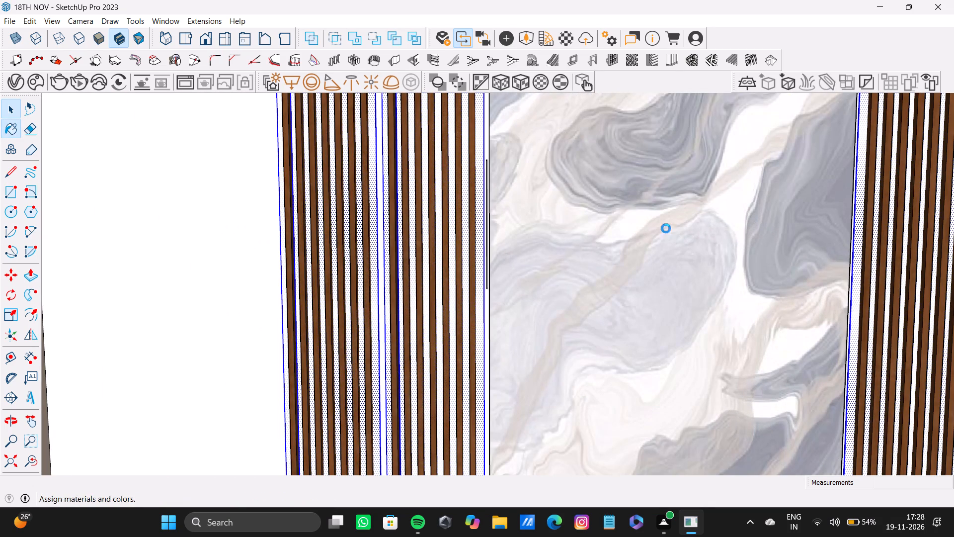
scroll(334, 439, "down", 8)
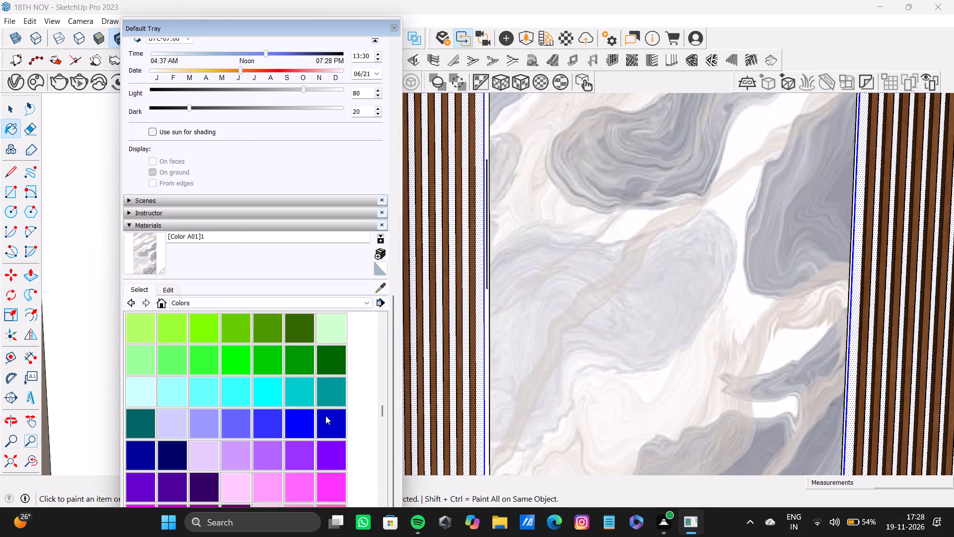
scroll(266, 389, "down", 6)
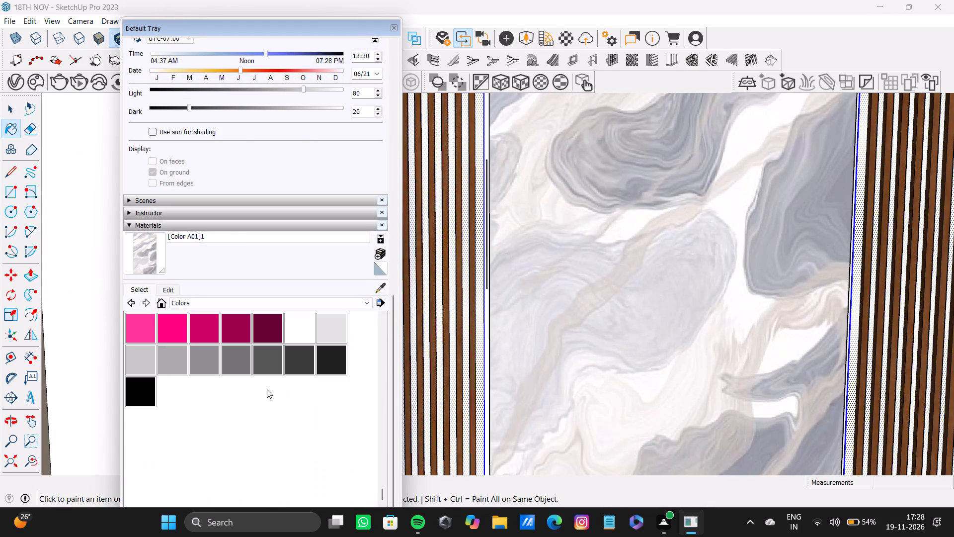
scroll(267, 387, "up", 19)
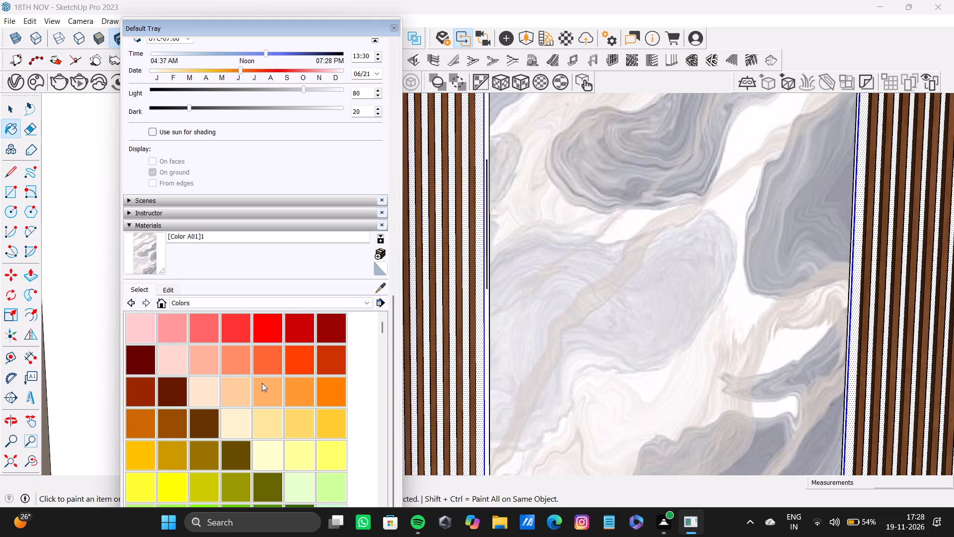
scroll(262, 383, "up", 1)
scroll(250, 368, "down", 10)
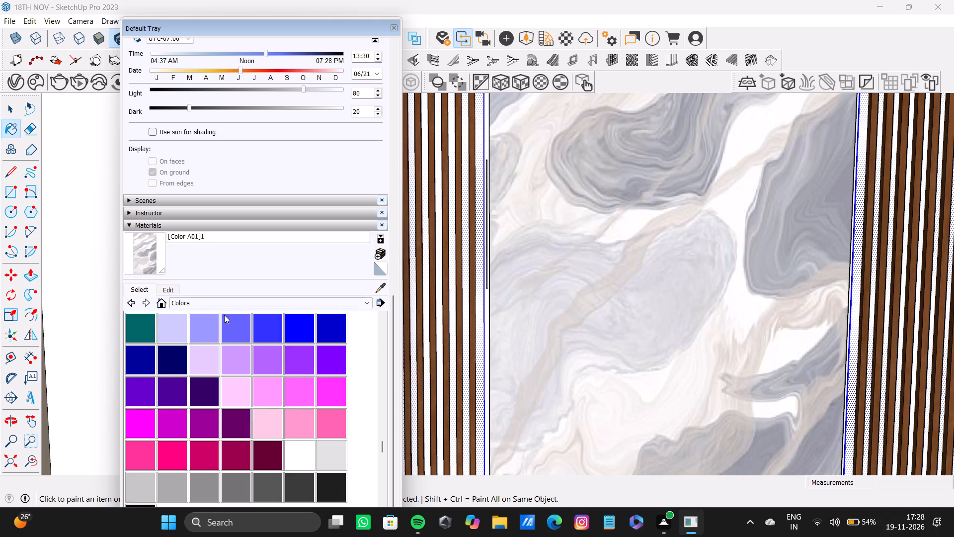
left_click(230, 301)
left_click(241, 350)
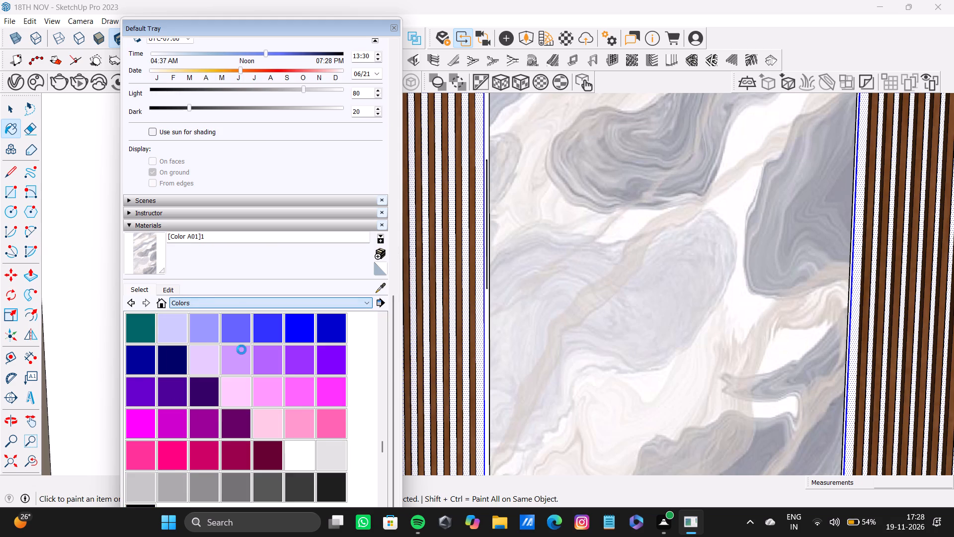
scroll(242, 350, "down", 12)
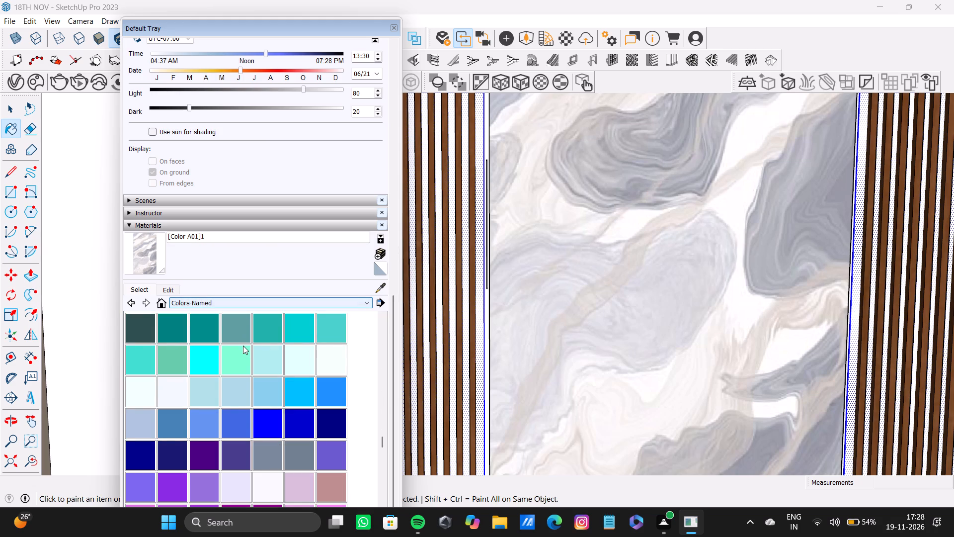
scroll(243, 346, "down", 2)
scroll(243, 345, "up", 1)
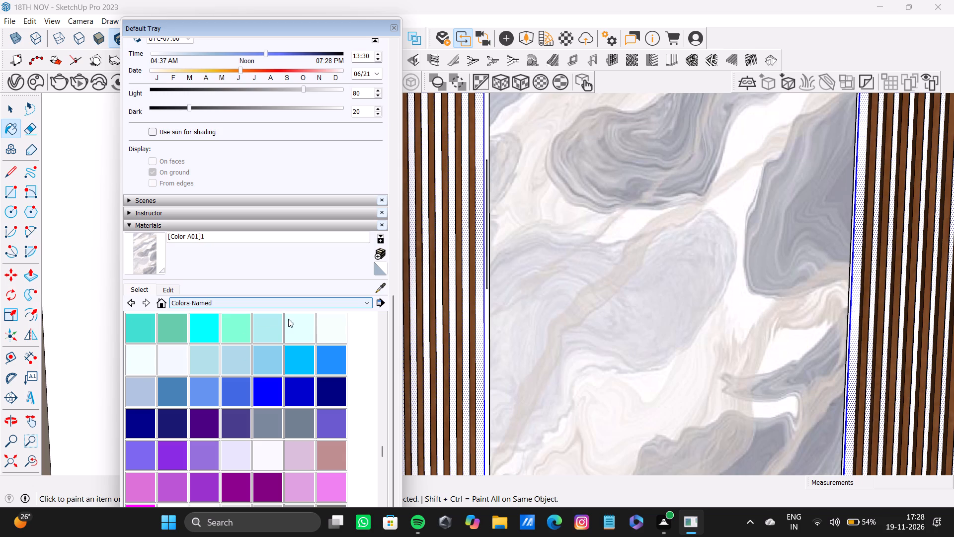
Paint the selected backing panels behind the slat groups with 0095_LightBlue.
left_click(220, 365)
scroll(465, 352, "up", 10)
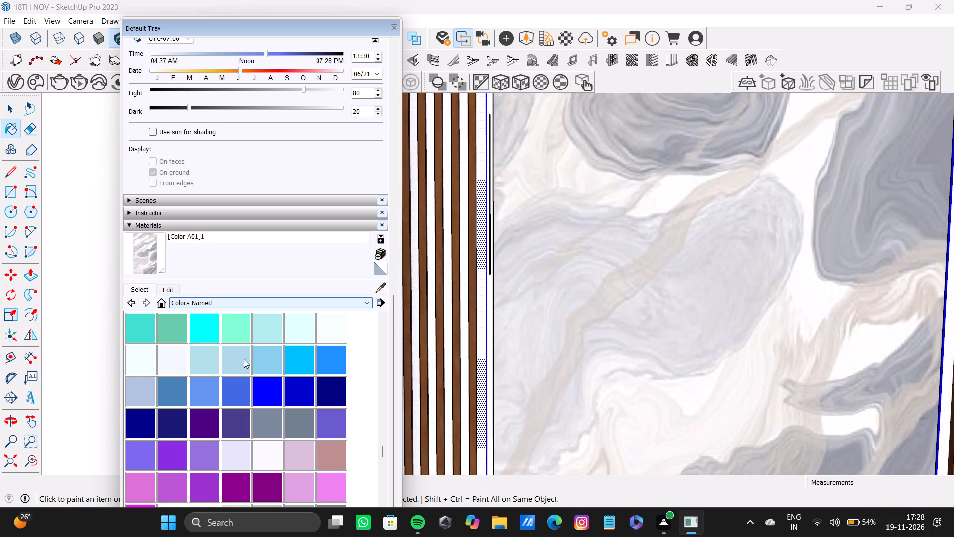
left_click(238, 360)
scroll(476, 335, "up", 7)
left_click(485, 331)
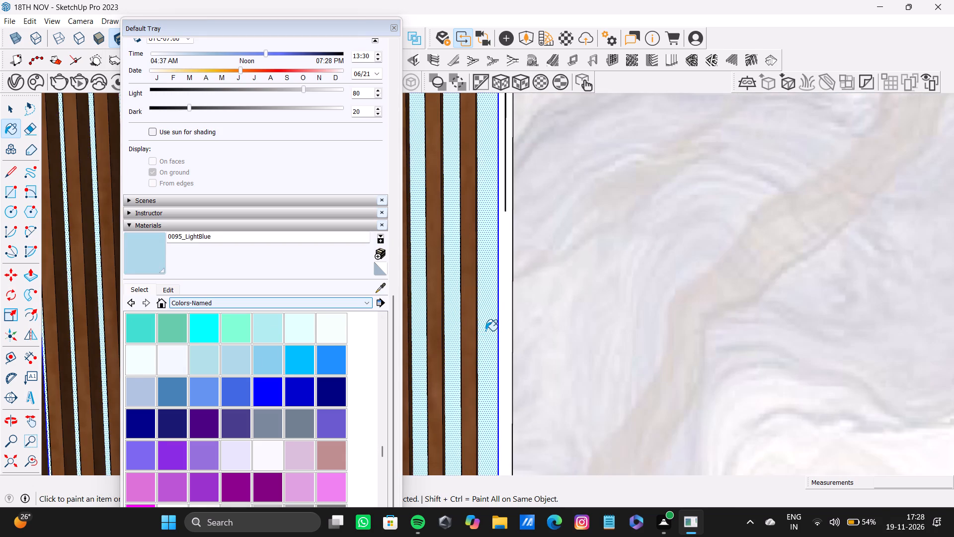
Repaint the selected backing panels behind the slat groups with 0090_LightCyan and close the materials tray.
left_click(275, 323)
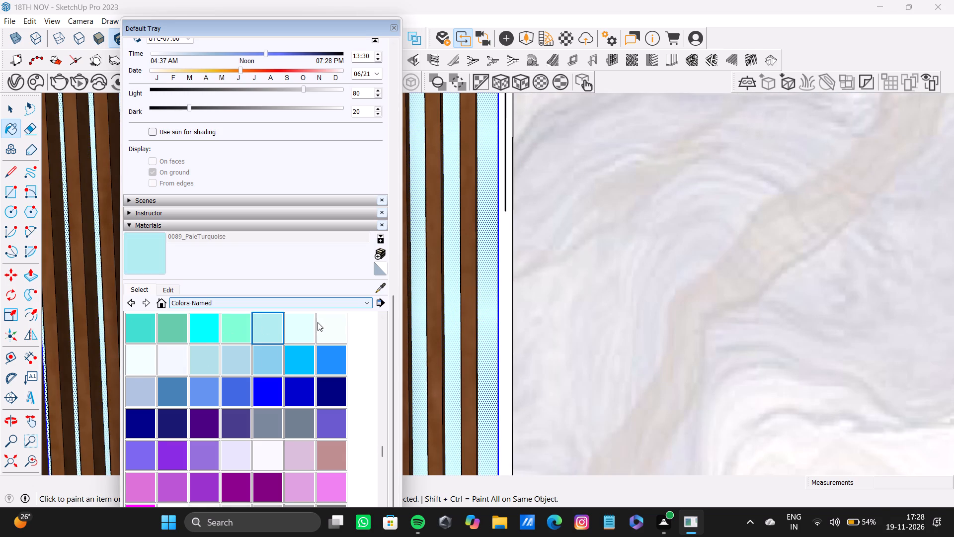
left_click(293, 321)
left_click(481, 311)
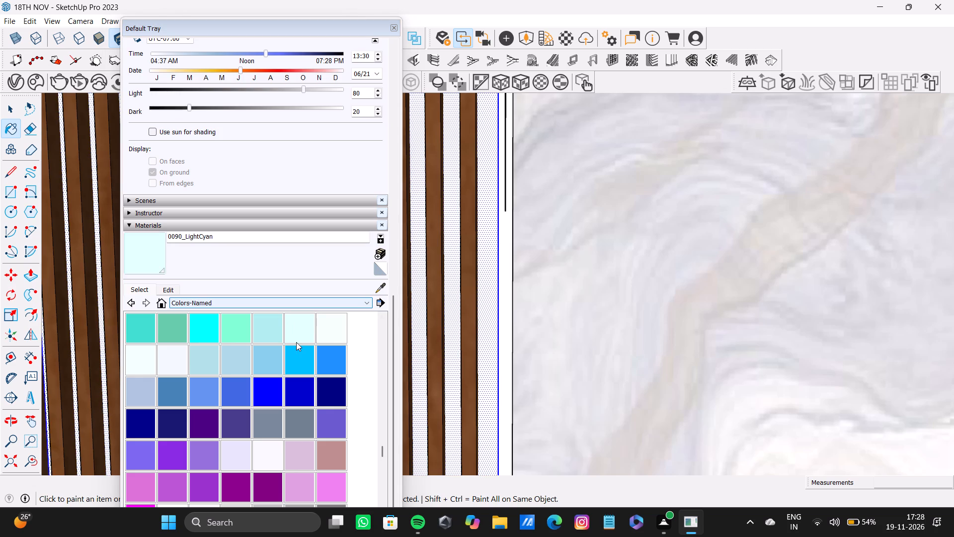
left_click(306, 328)
left_click(490, 309)
key("space")
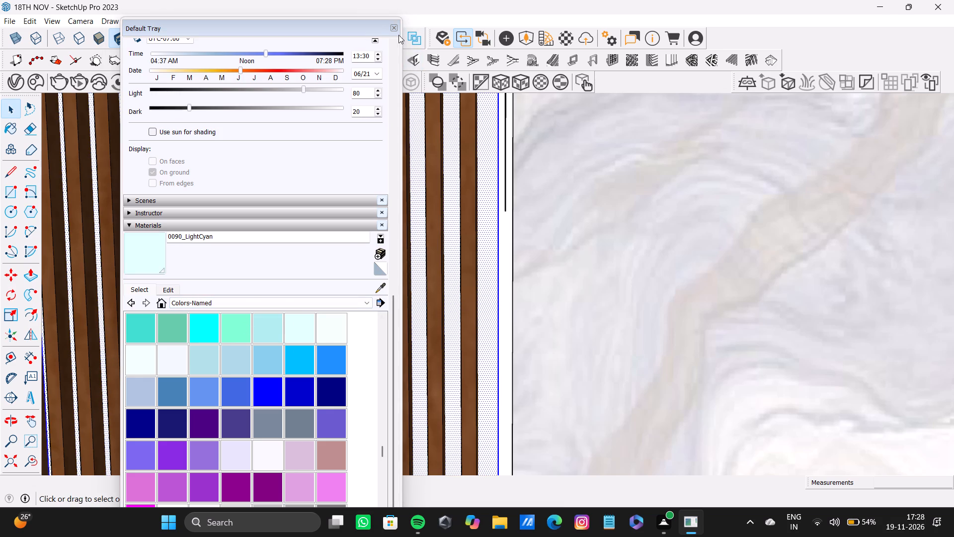
left_click(394, 29)
Return to the overall room view and clear the selection of the backing panels.
scroll(465, 361, "down", 20)
scroll(465, 361, "down", 1)
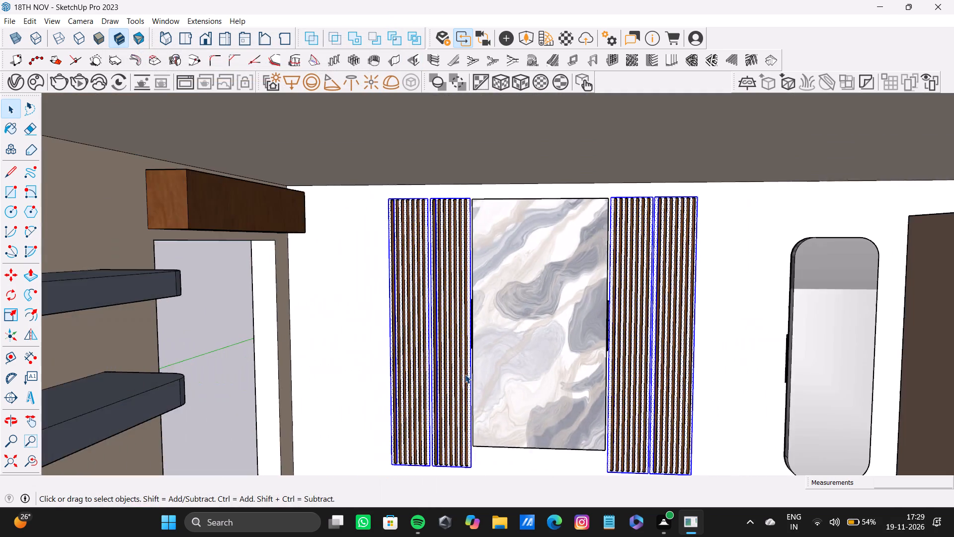
middle_click_drag(465, 374, 398, 382, "shift")
left_click(13, 459)
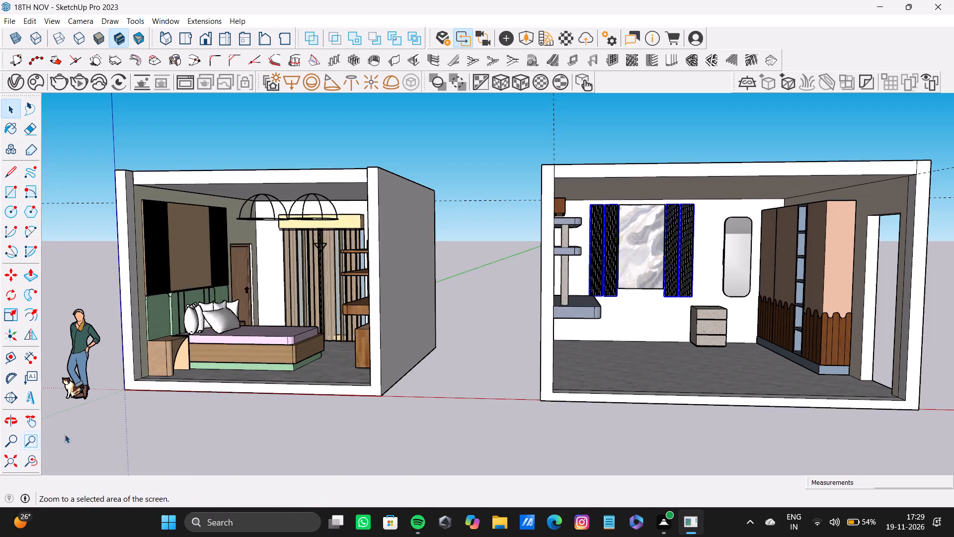
middle_click_drag(701, 286, 567, 246, "shift")
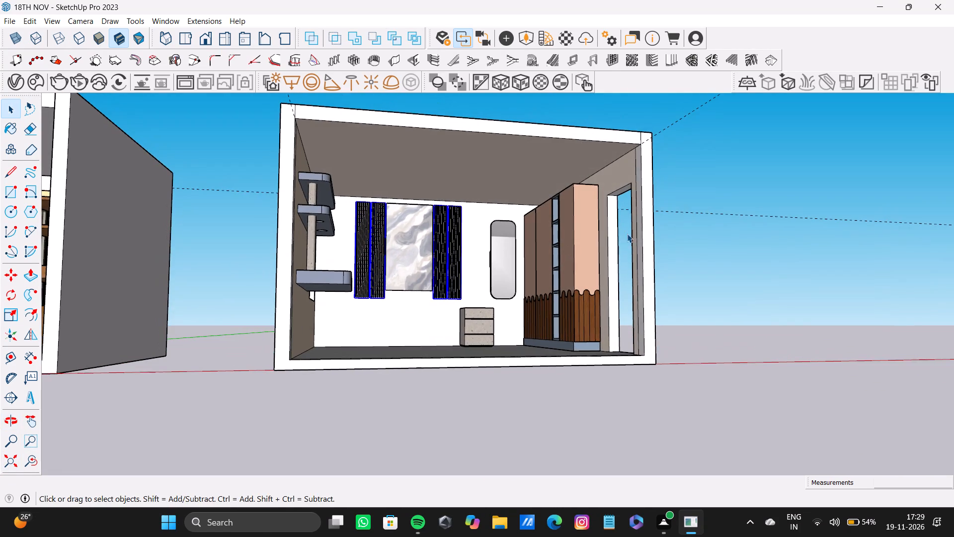
key("space")
left_click(695, 233)
Examine the room interior with the repainted slat backing, shelves, mirror, drawer unit and wardrobe from several angles.
scroll(533, 334, "up", 4)
middle_click_drag(532, 335, 510, 391)
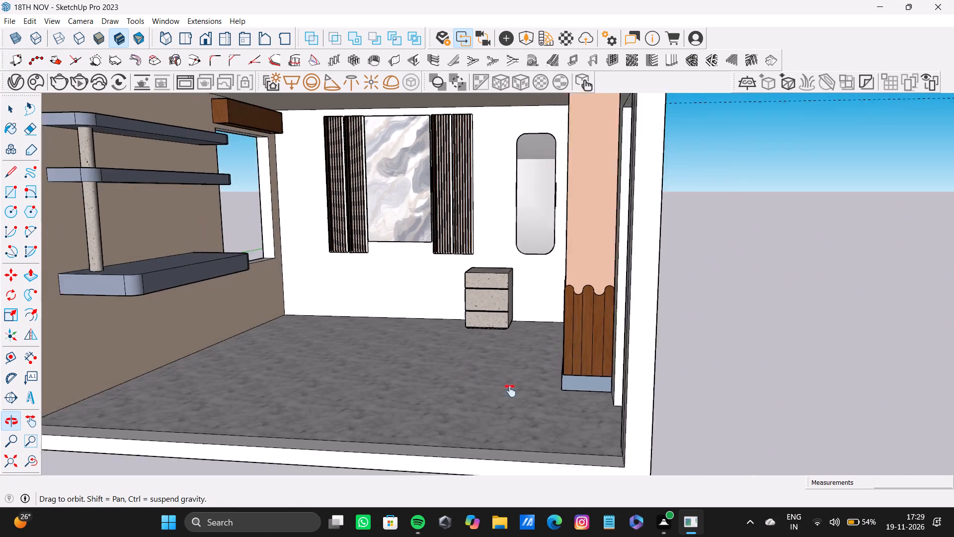
middle_click_drag(510, 391, 519, 362)
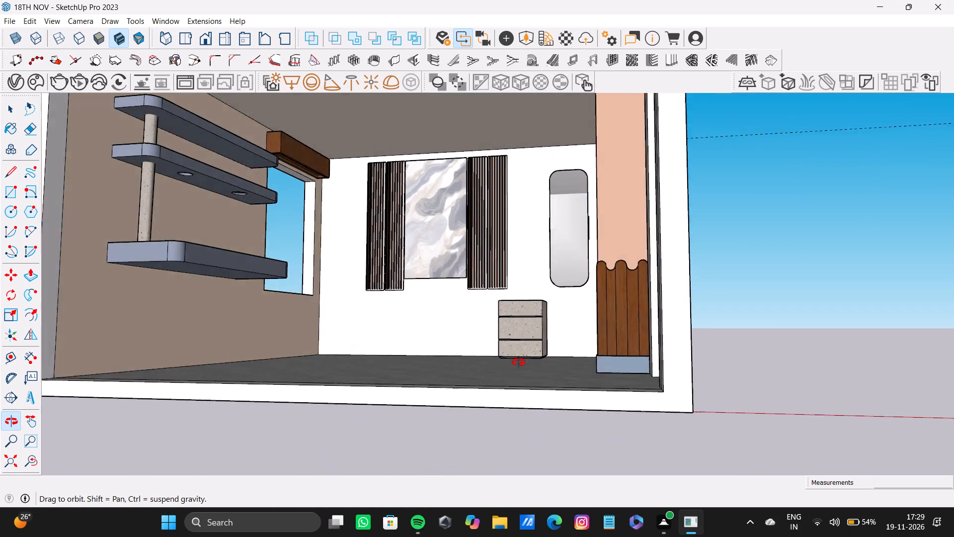
middle_click_drag(519, 362, 564, 399)
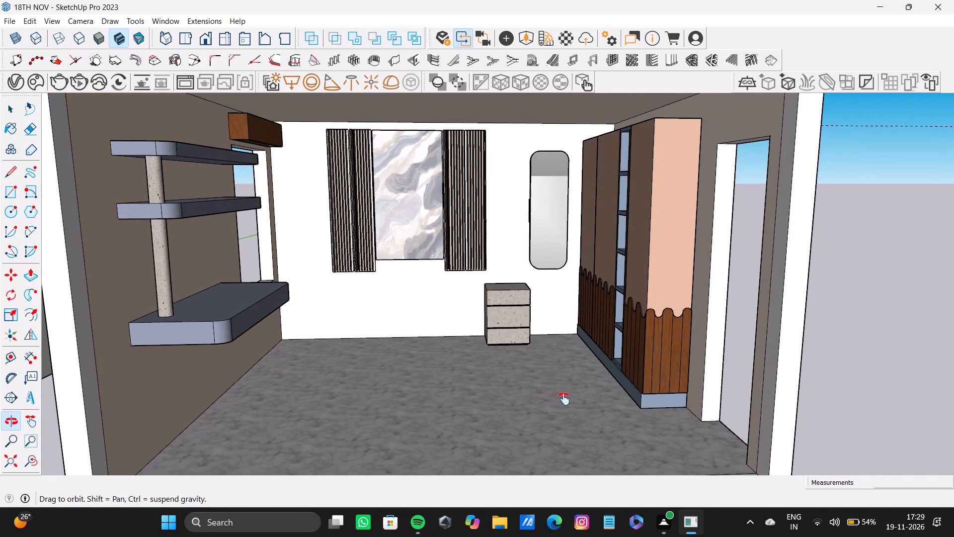
middle_click_drag(564, 399, 543, 349)
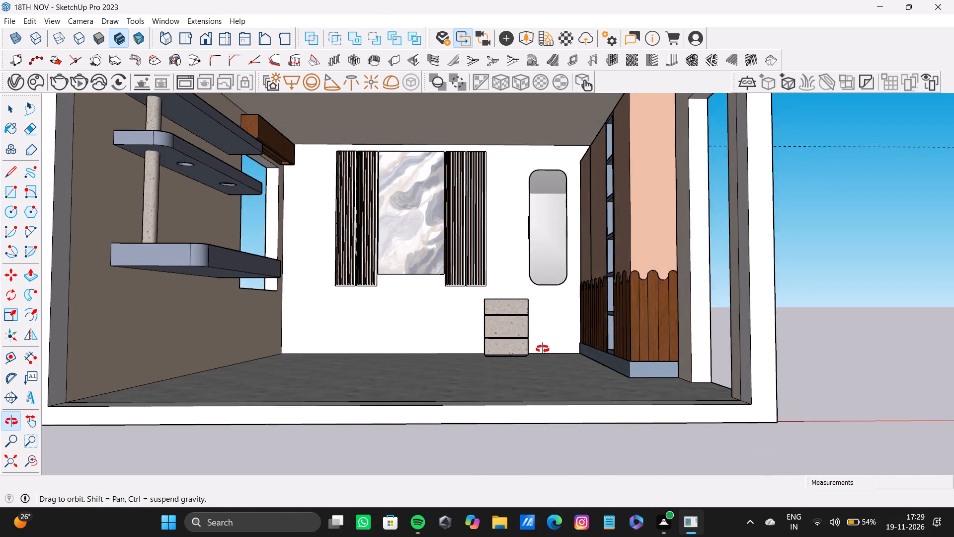
middle_click_drag(543, 349, 501, 370)
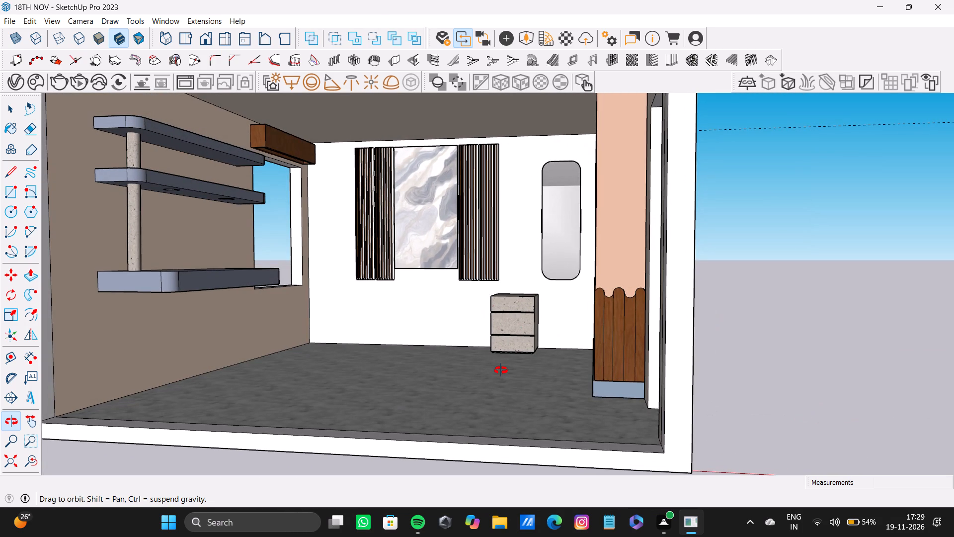
middle_click_drag(501, 370, 538, 376)
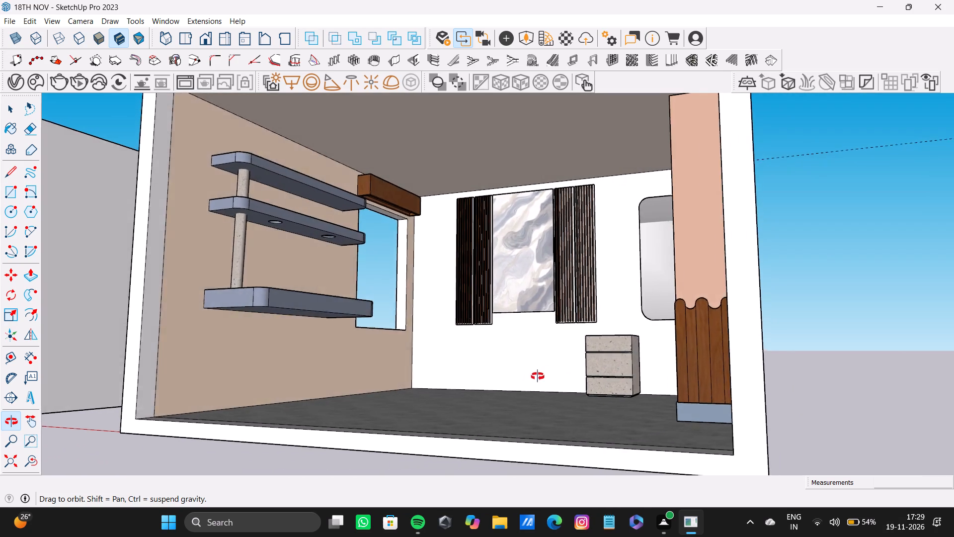
middle_click_drag(538, 376, 522, 424)
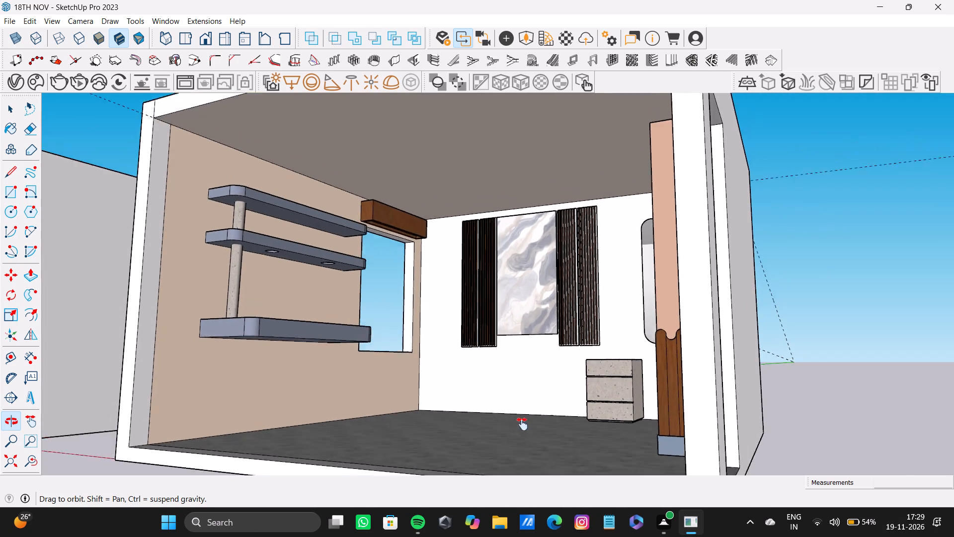
middle_click_drag(522, 424, 617, 416)
Open the room shell group for editing.
key("space")
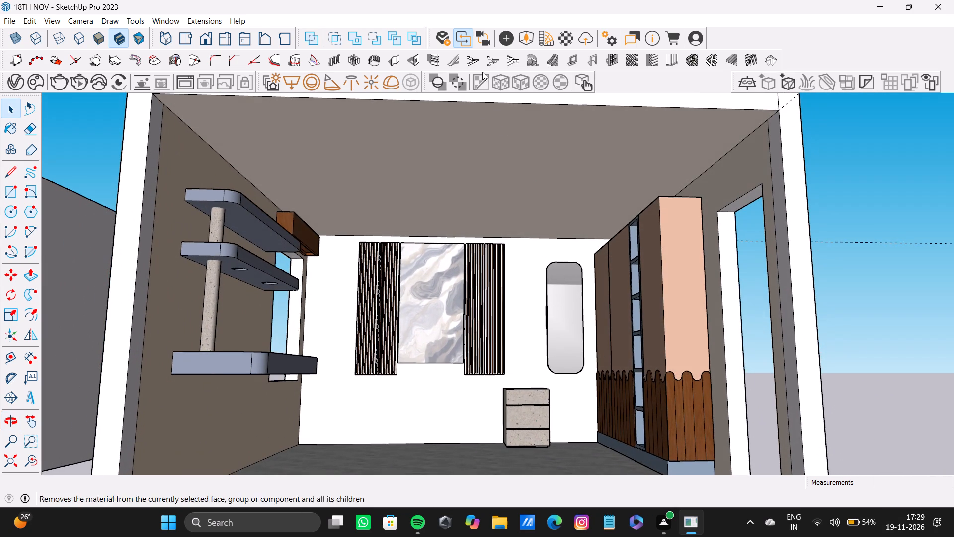
left_click(489, 148)
scroll(496, 177, "down", 4)
middle_click_drag(497, 180, 458, 217)
left_click(401, 184)
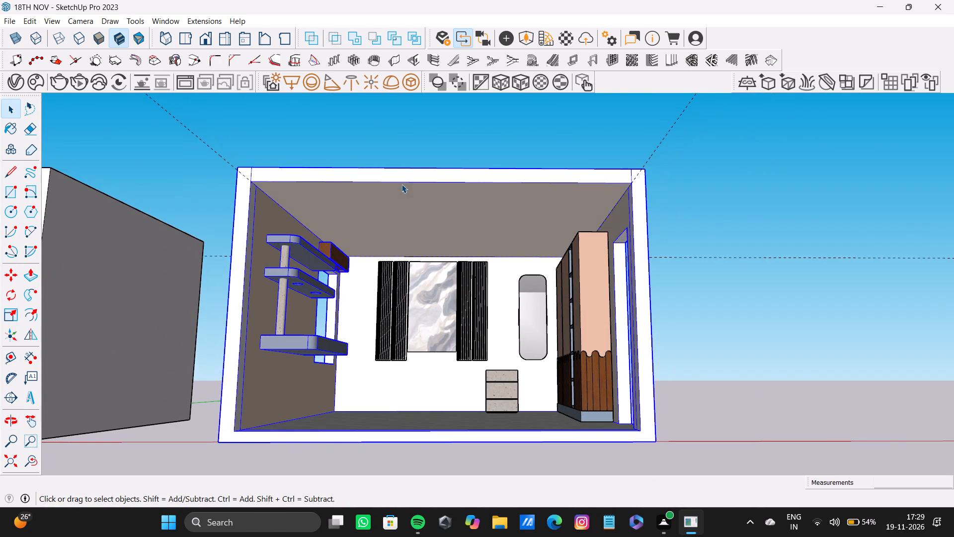
double_click(402, 215)
left_click(403, 218)
left_click(416, 231)
triple_click(429, 223)
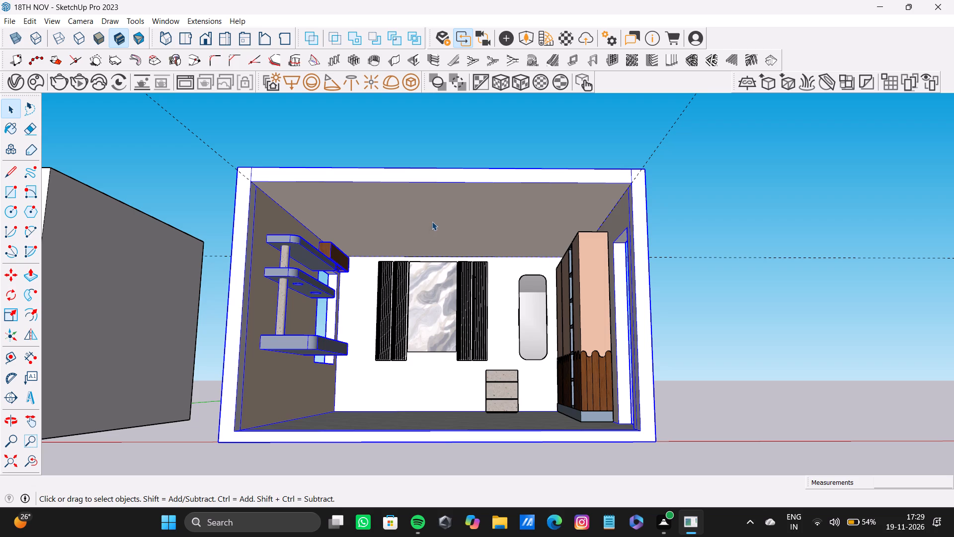
left_click(433, 221)
double_click(507, 199)
triple_click(508, 199)
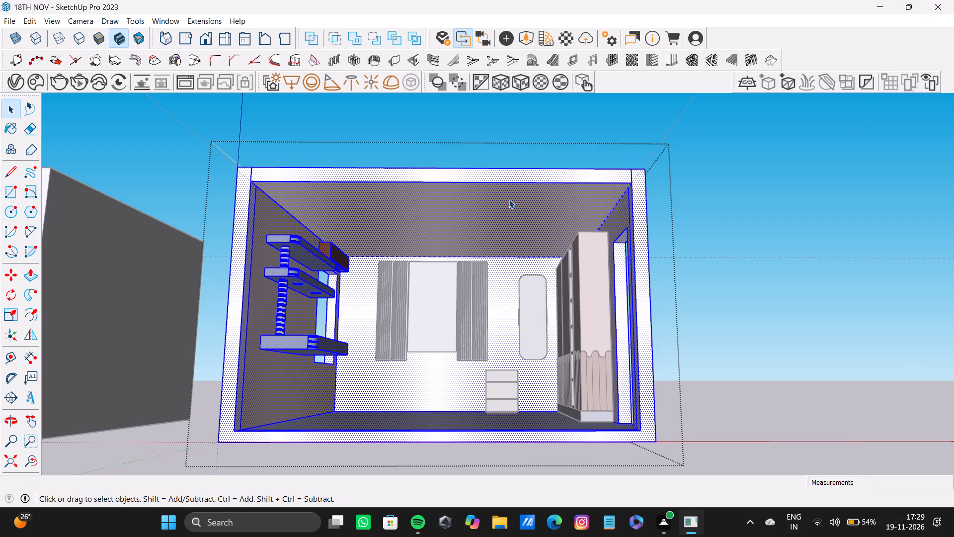
triple_click(509, 199)
triple_click(510, 200)
left_click(510, 200)
Select the room's ceiling face and offset its outline inward by about 4' 8" to form a central rectangle.
scroll(510, 200, "up", 7)
scroll(510, 199, "down", 1)
middle_click_drag(510, 199, 508, 117)
double_click(508, 124)
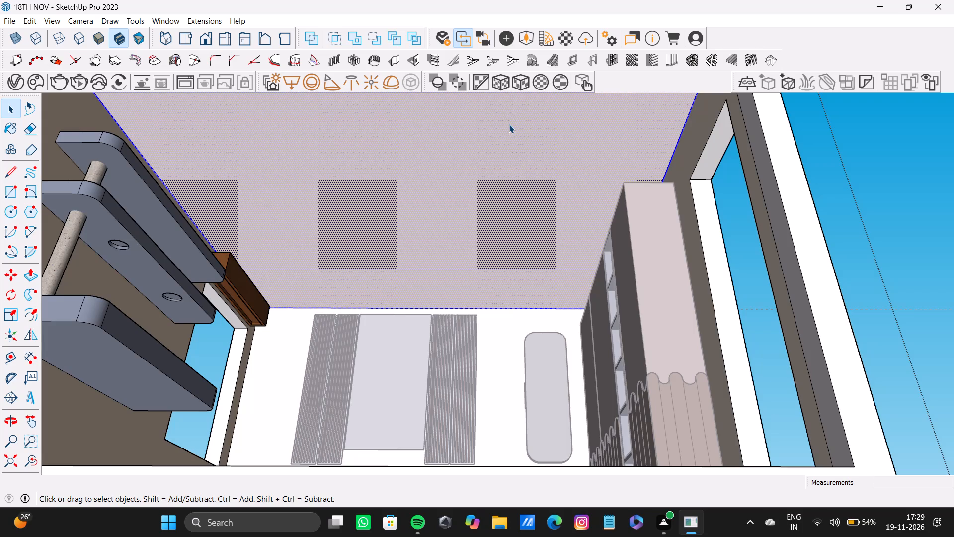
middle_click_drag(509, 124, 506, 197, "shift")
key("f")
scroll(496, 190, "down", 3)
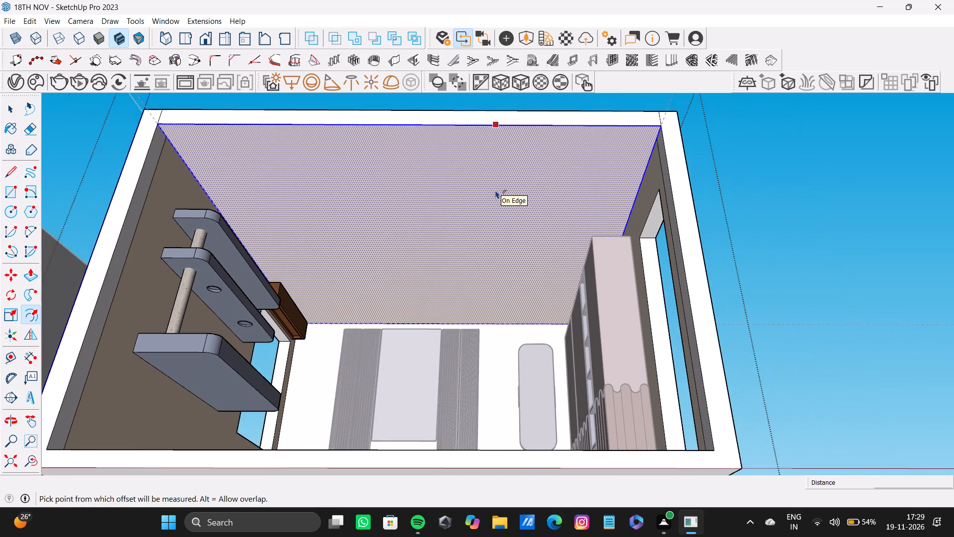
middle_click_drag(495, 189, 496, 206, "shift")
left_click_drag(473, 214, 461, 181)
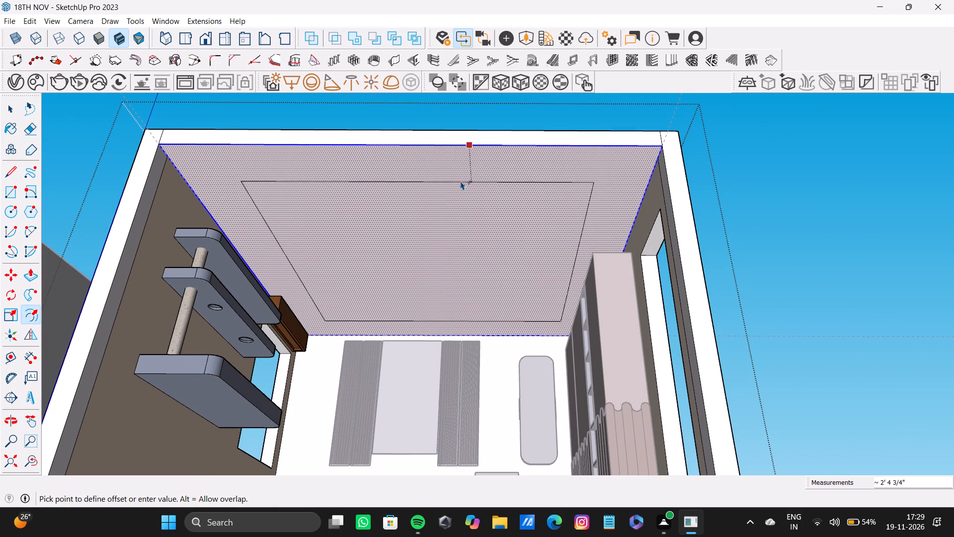
left_click_drag(461, 181, 408, 203)
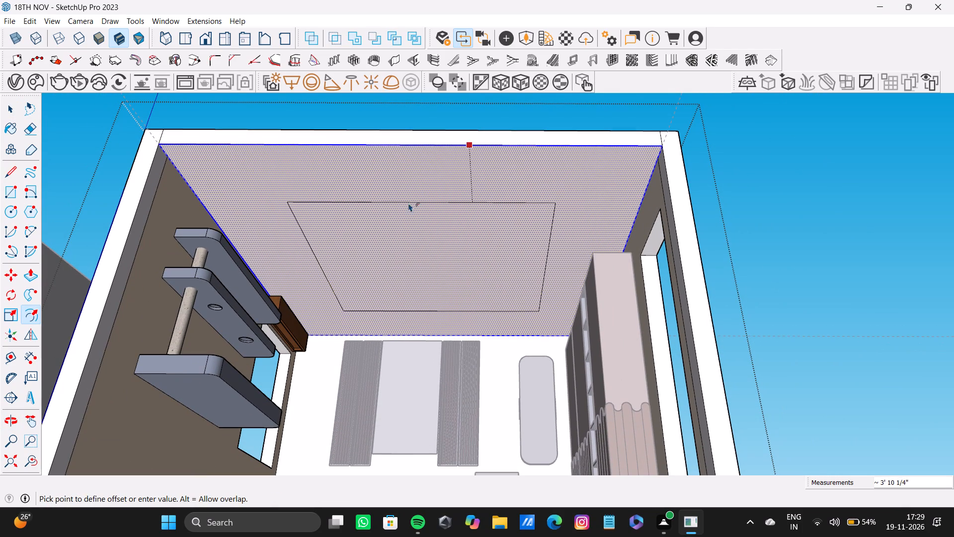
left_click_drag(408, 203, 394, 213)
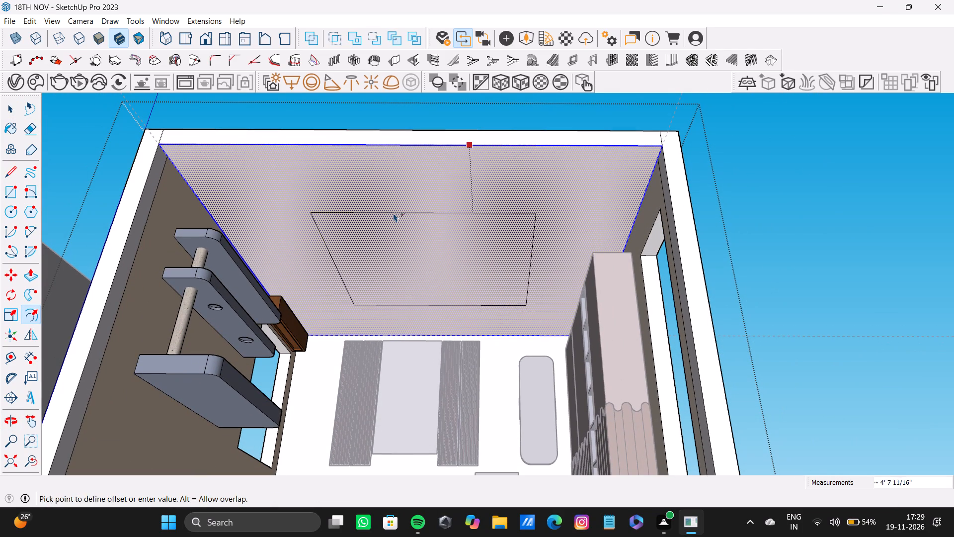
left_click_drag(394, 213, 392, 214)
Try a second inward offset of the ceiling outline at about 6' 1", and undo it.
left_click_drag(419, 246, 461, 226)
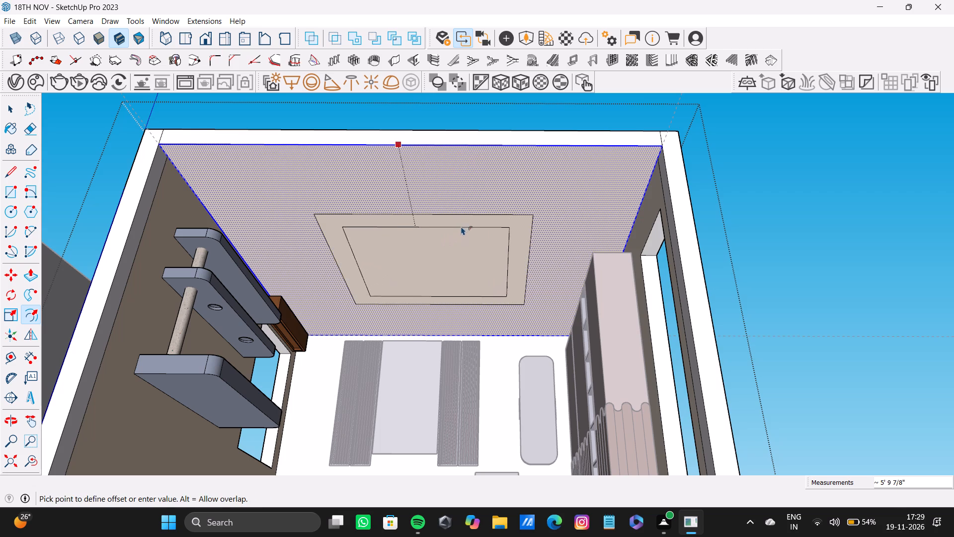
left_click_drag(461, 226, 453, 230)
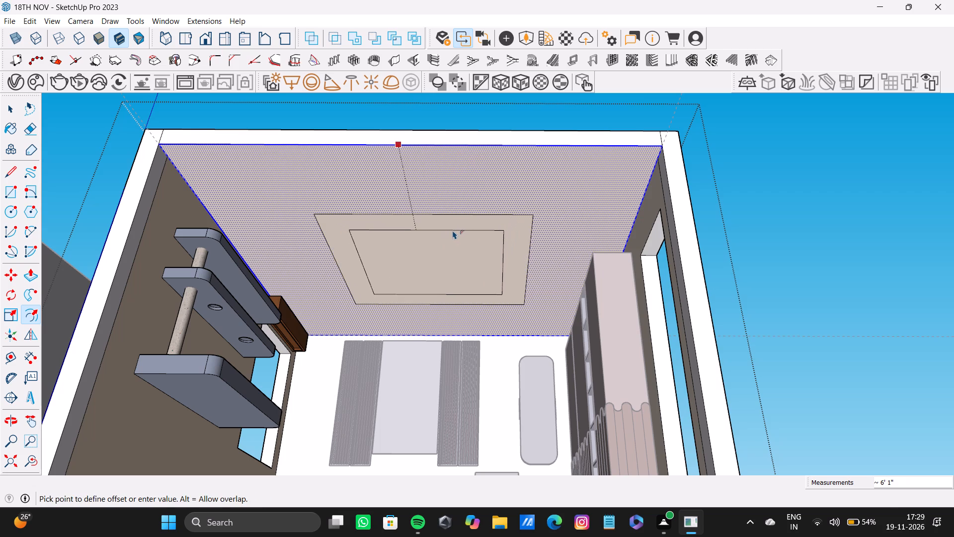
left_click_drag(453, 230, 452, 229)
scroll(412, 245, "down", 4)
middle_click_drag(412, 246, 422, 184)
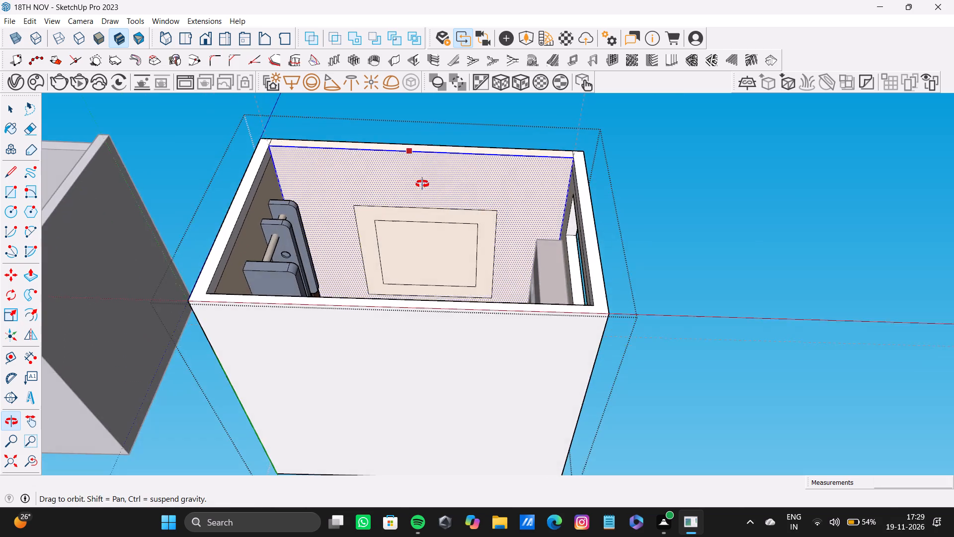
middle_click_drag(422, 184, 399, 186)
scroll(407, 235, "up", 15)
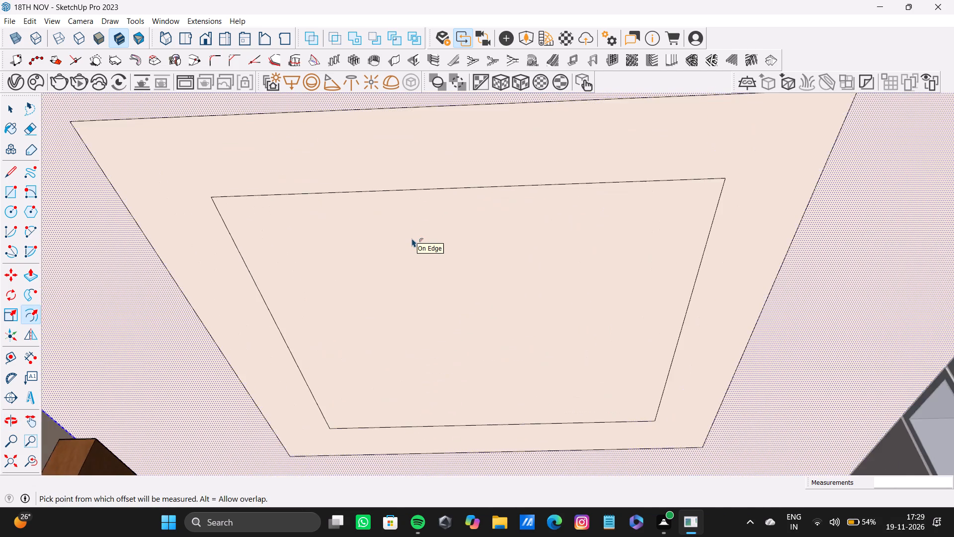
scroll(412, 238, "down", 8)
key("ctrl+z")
Offset the ceiling outline inward by about 5' to form a narrow border inside the central rectangle.
left_click_drag(410, 200, 409, 199)
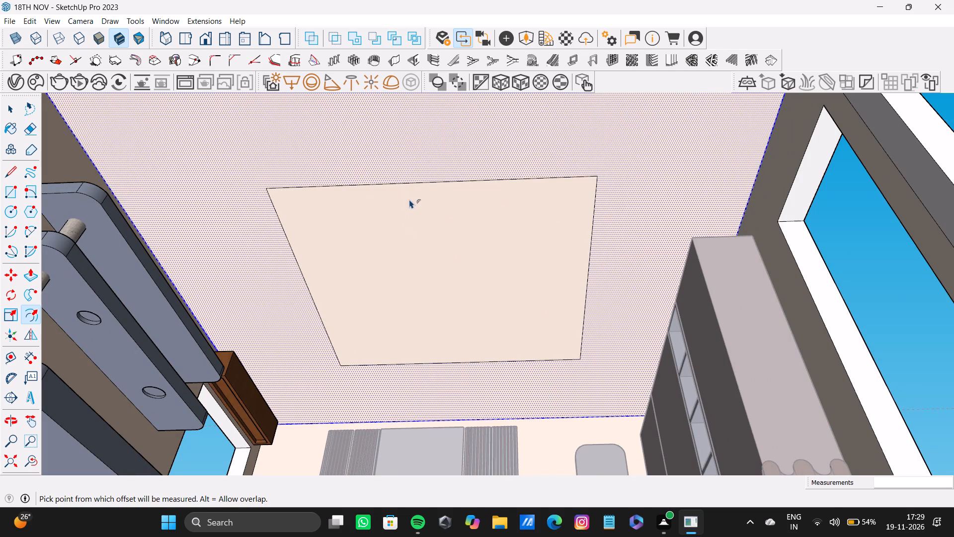
left_click_drag(409, 199, 319, 193)
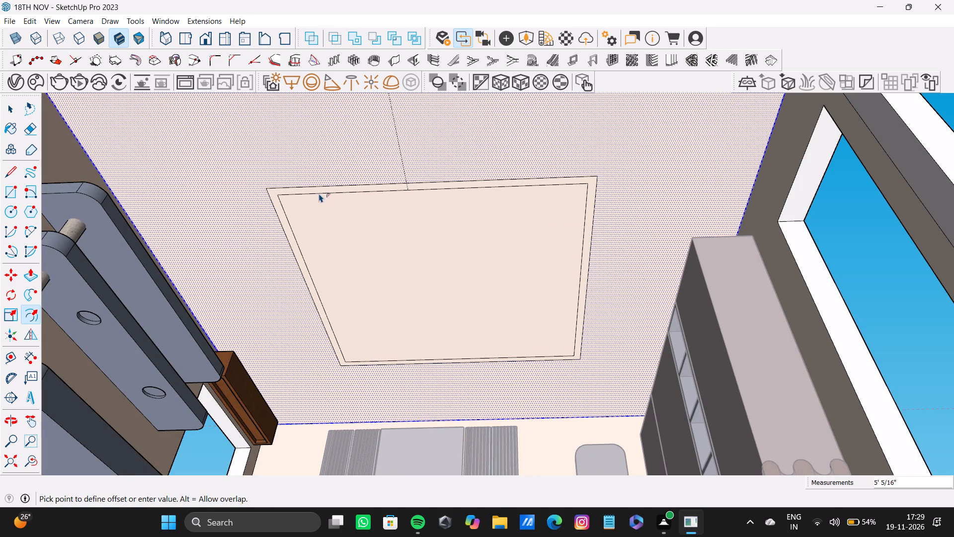
left_click_drag(319, 193, 312, 193)
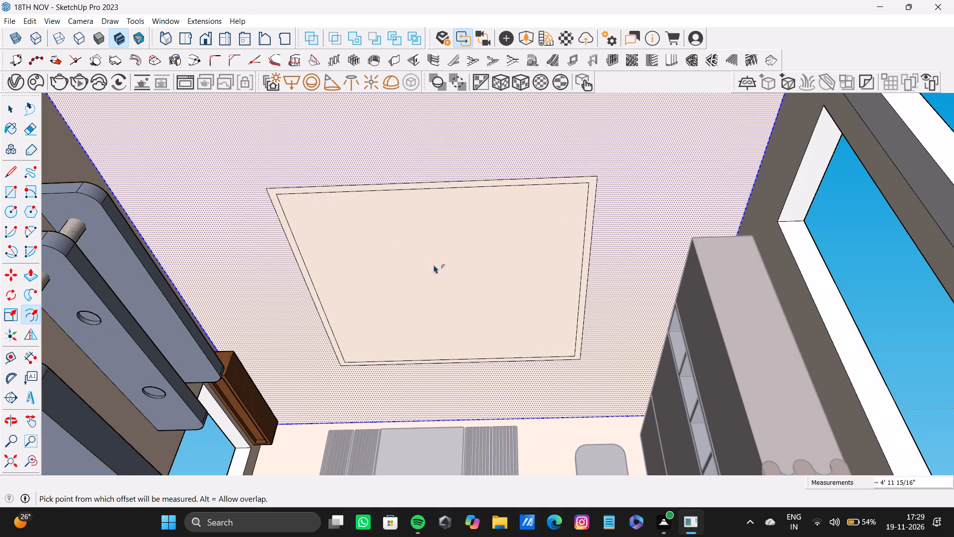
Offset the ceiling outline inward at about 6' 11" and 7' 2 1/2" to form a narrow inner frame within the central rectangle.
left_click_drag(434, 265, 408, 236)
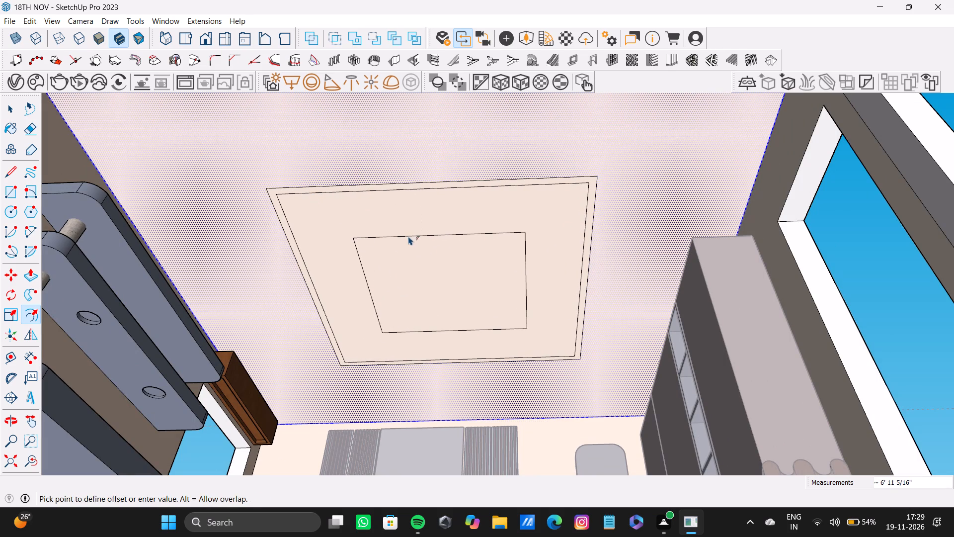
left_click_drag(417, 267, 363, 253)
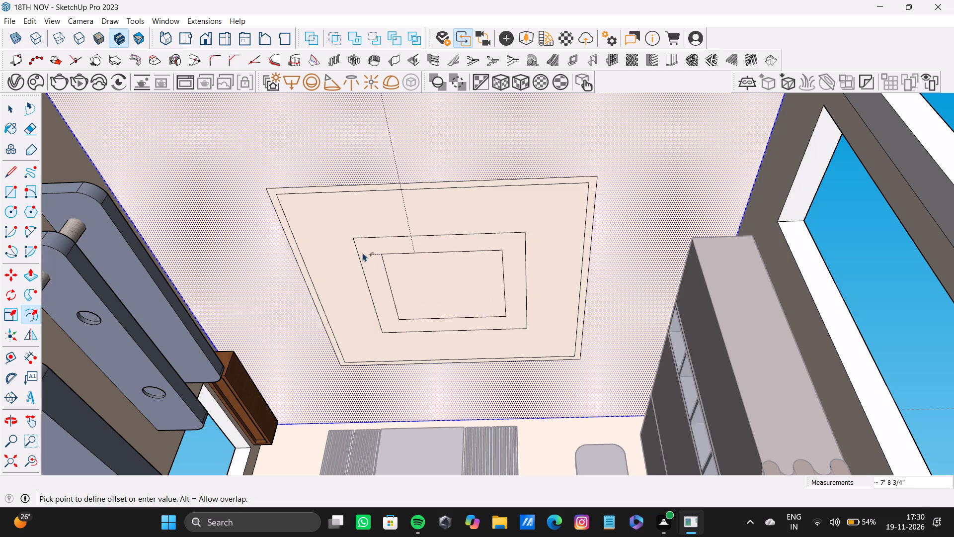
left_click_drag(363, 253, 350, 244)
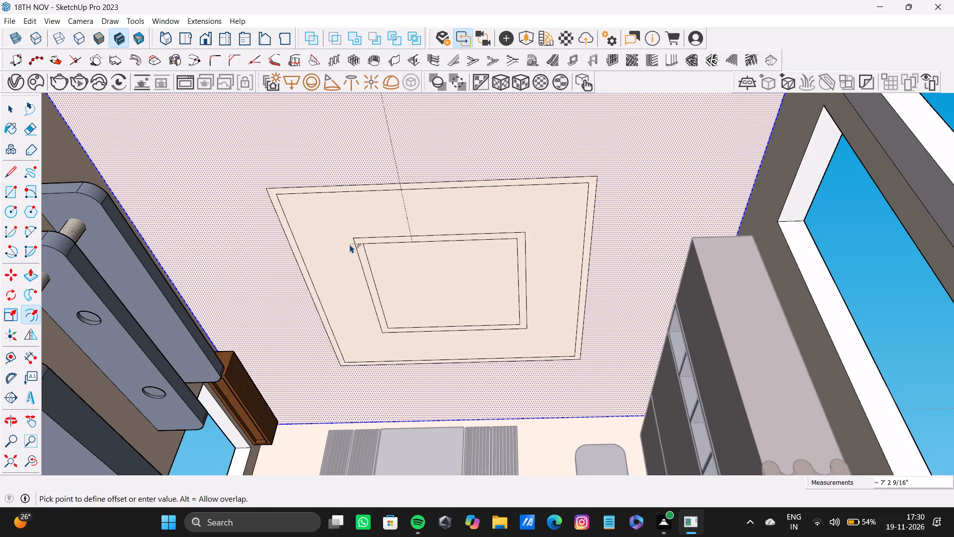
left_click_drag(350, 244, 349, 244)
key("space")
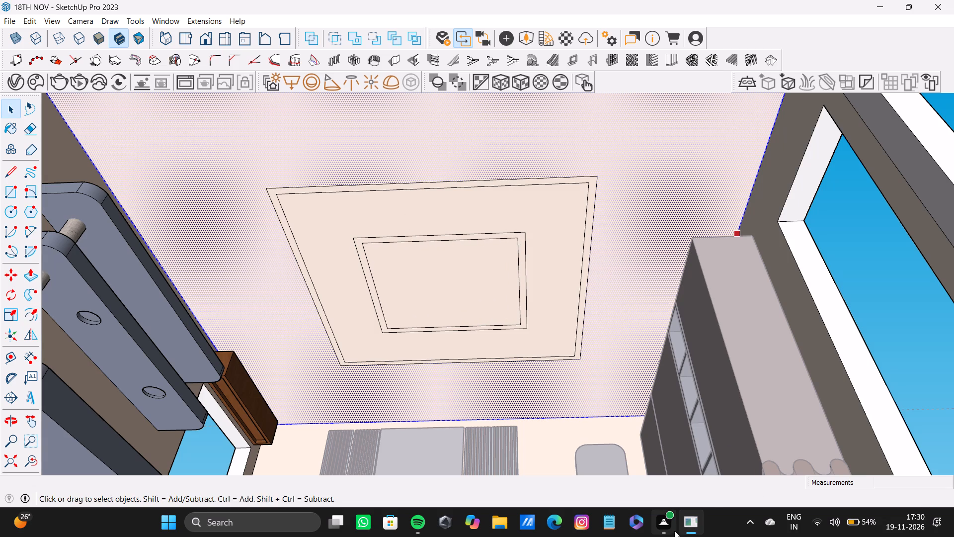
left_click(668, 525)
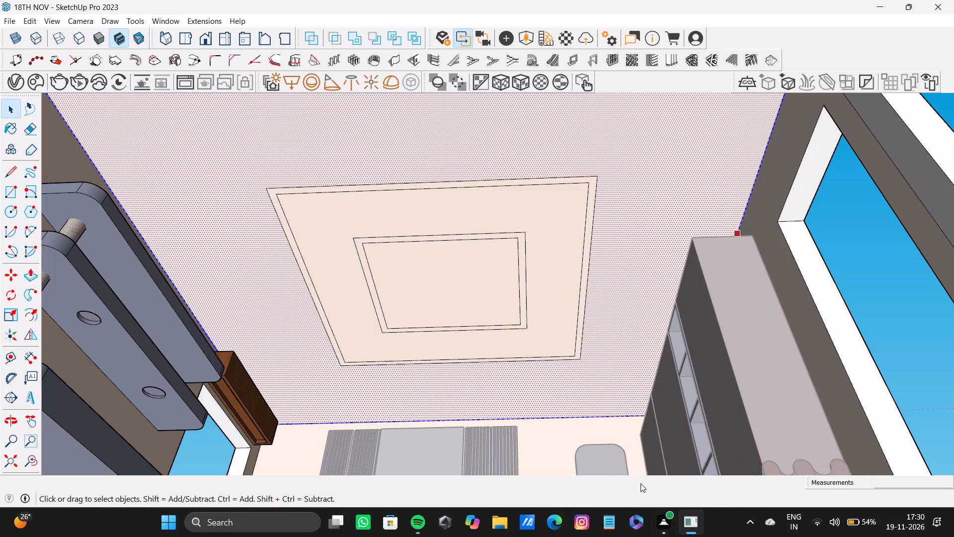
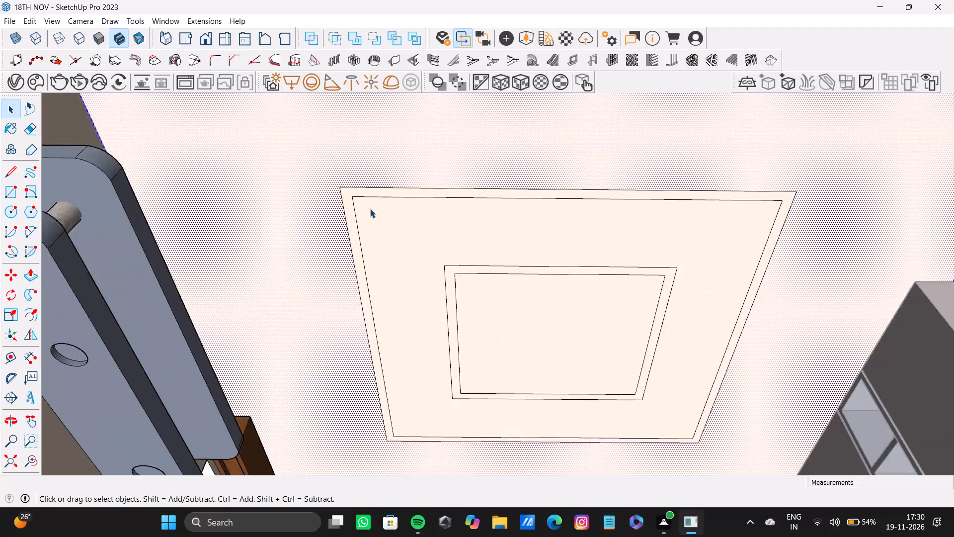
Undo the last three ceiling offsets, keeping only the central rectangle.
key("ctrl+z")
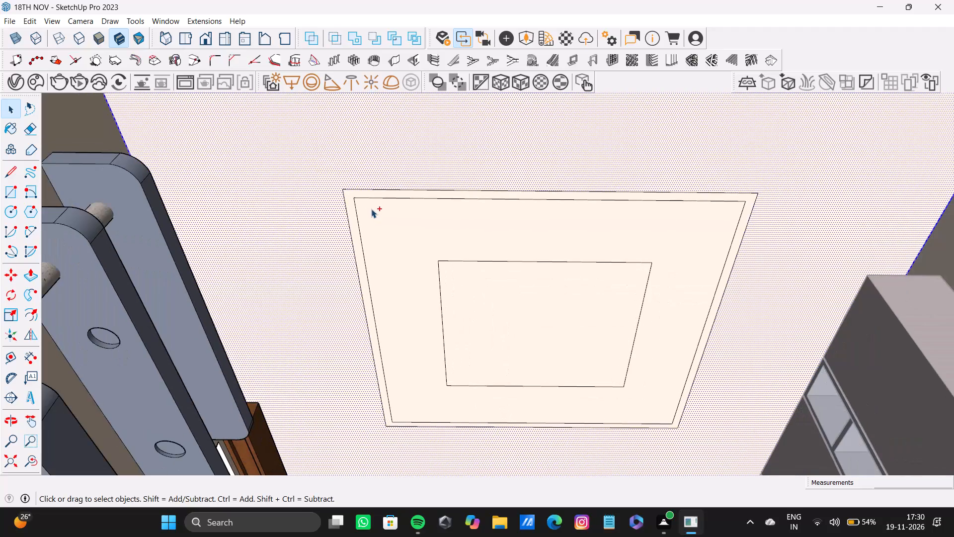
key("ctrl+z")
key("ctrl+z")
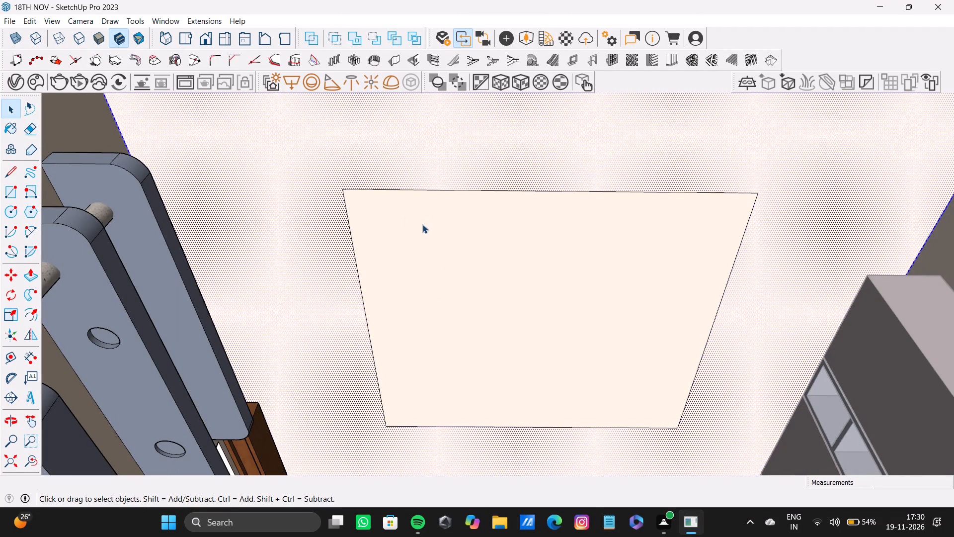
Offset the ceiling outline inward by about 4' 4" to form a larger rectangle just around the central one.
key("f")
left_click_drag(422, 224, 329, 188)
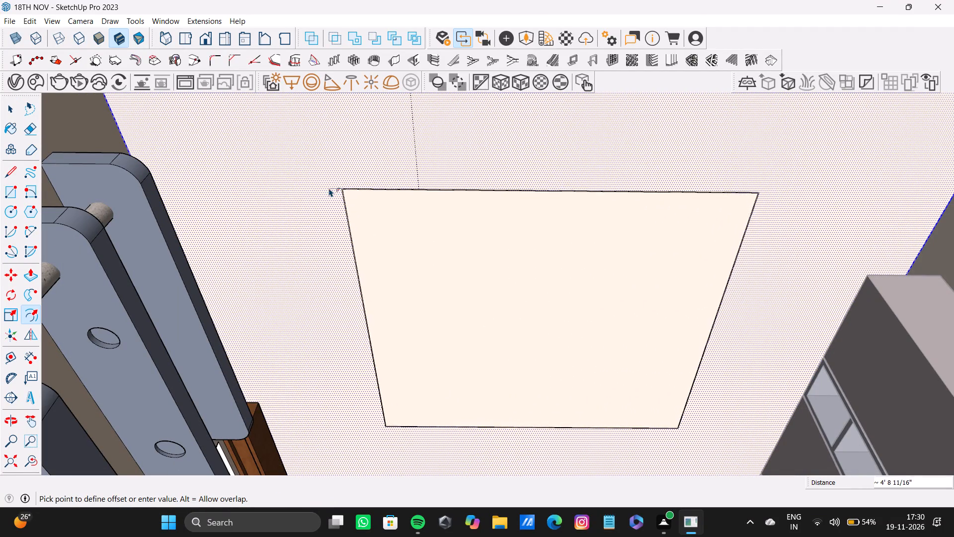
left_click_drag(329, 188, 266, 175)
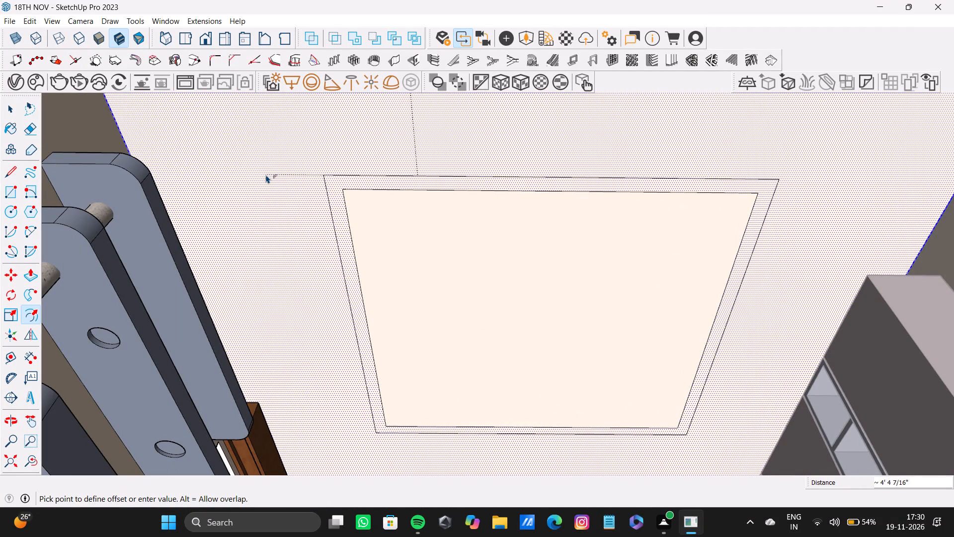
left_click_drag(266, 175, 261, 172)
key("space")
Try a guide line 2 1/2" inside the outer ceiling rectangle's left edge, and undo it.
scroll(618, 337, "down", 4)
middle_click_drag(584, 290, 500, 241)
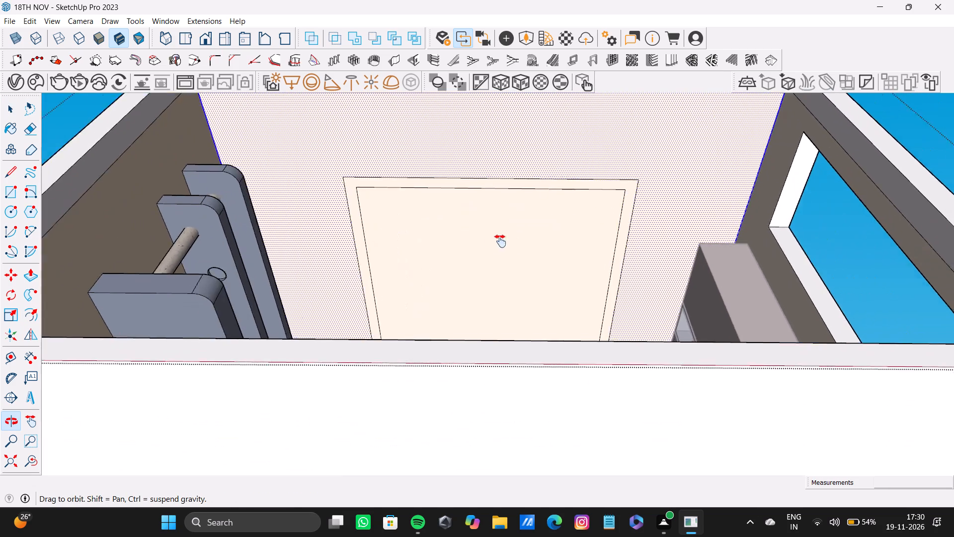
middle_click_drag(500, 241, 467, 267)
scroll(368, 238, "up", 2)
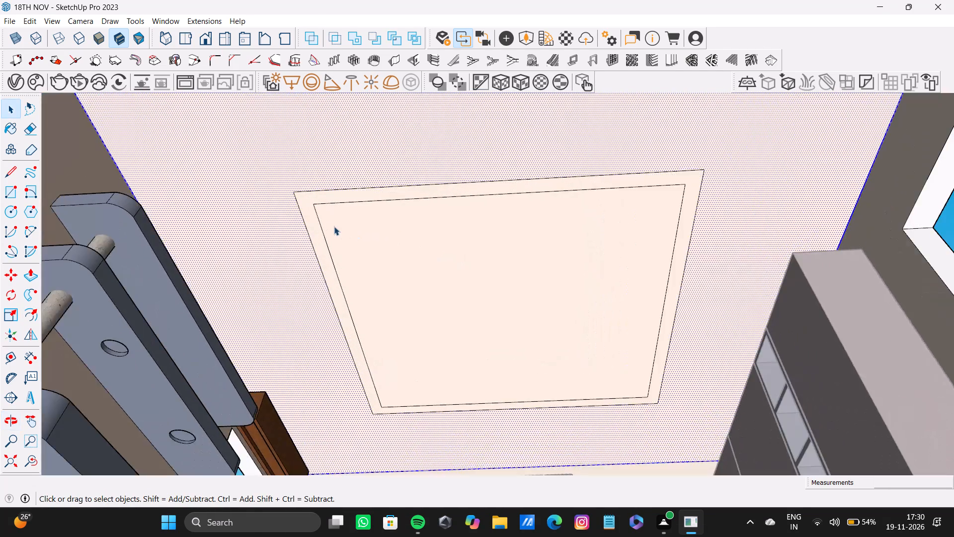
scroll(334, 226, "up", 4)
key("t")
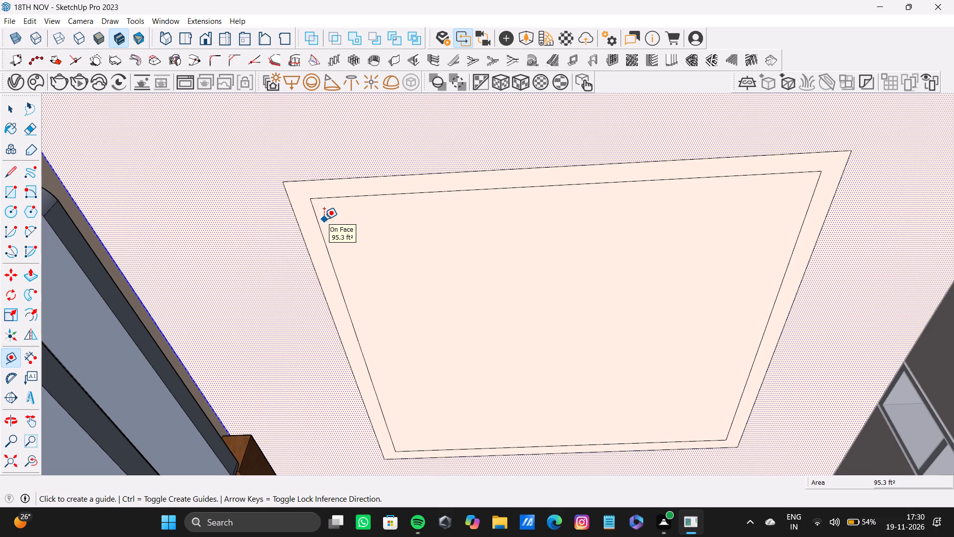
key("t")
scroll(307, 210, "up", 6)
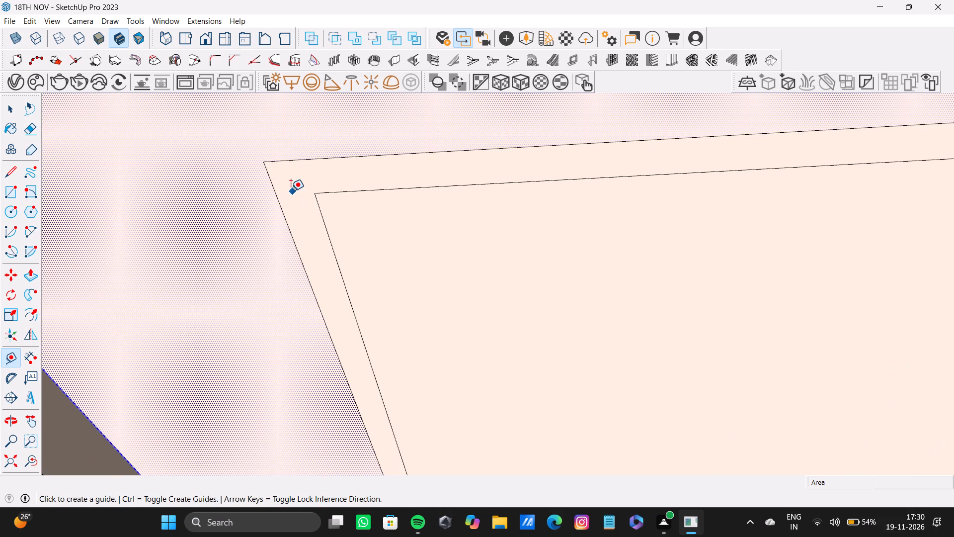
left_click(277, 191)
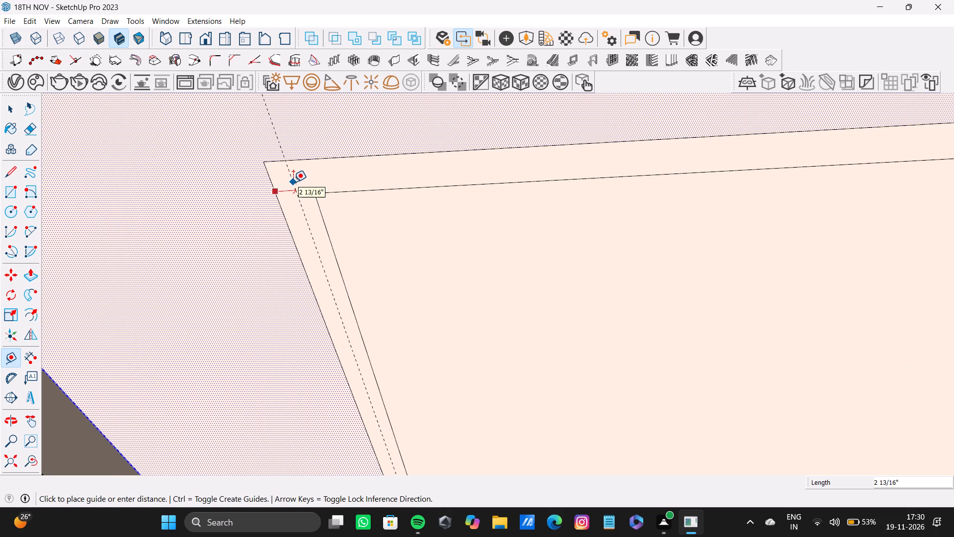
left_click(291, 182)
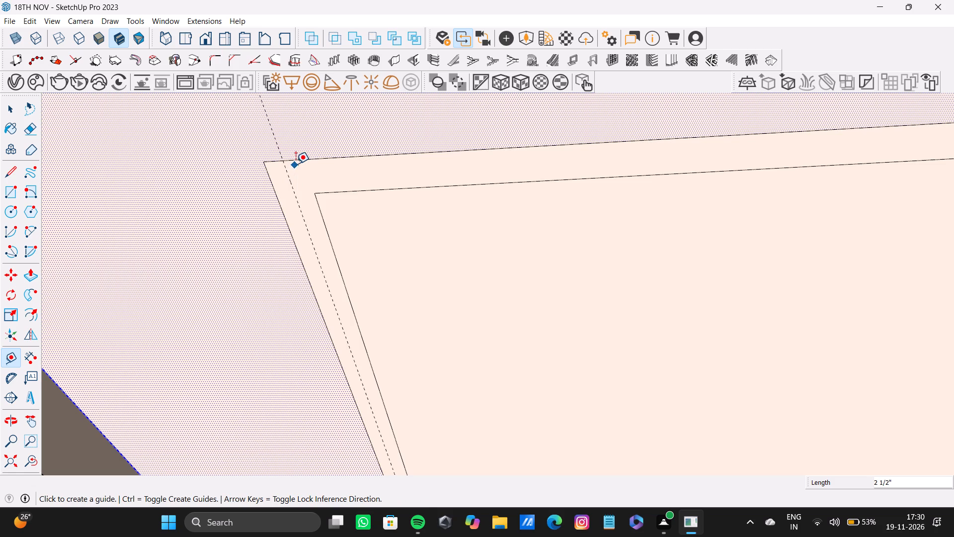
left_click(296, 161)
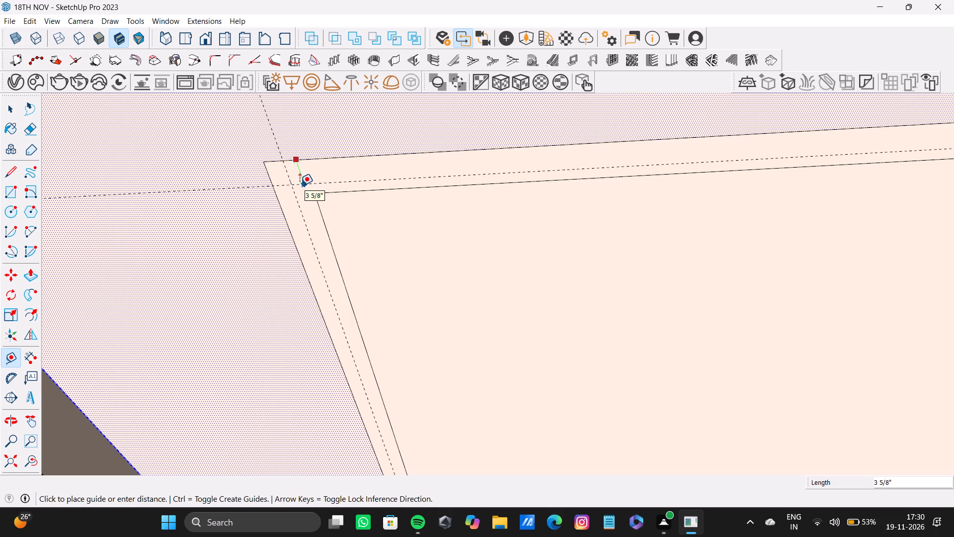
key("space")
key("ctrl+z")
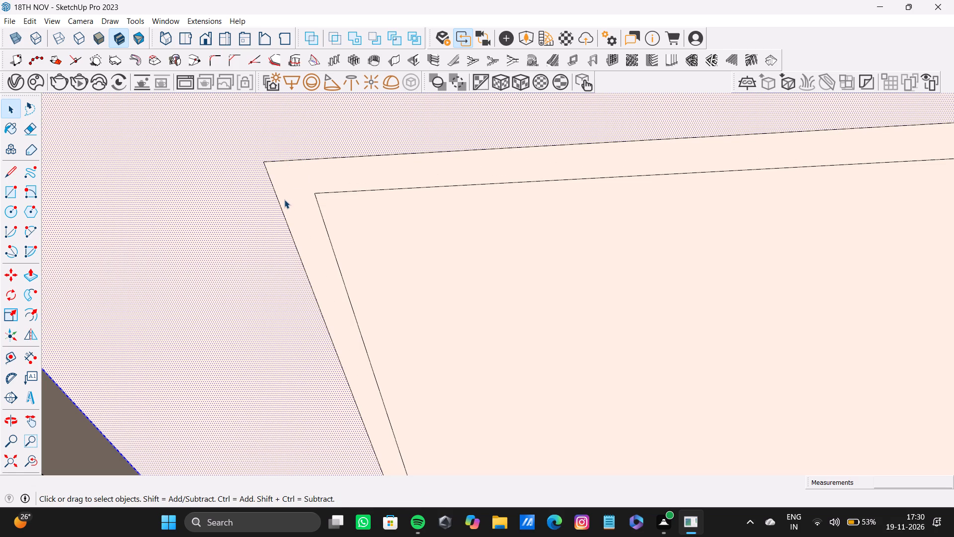
Place a guide line 3" inside the outer ceiling rectangle's left edge.
key("t")
left_click(280, 203)
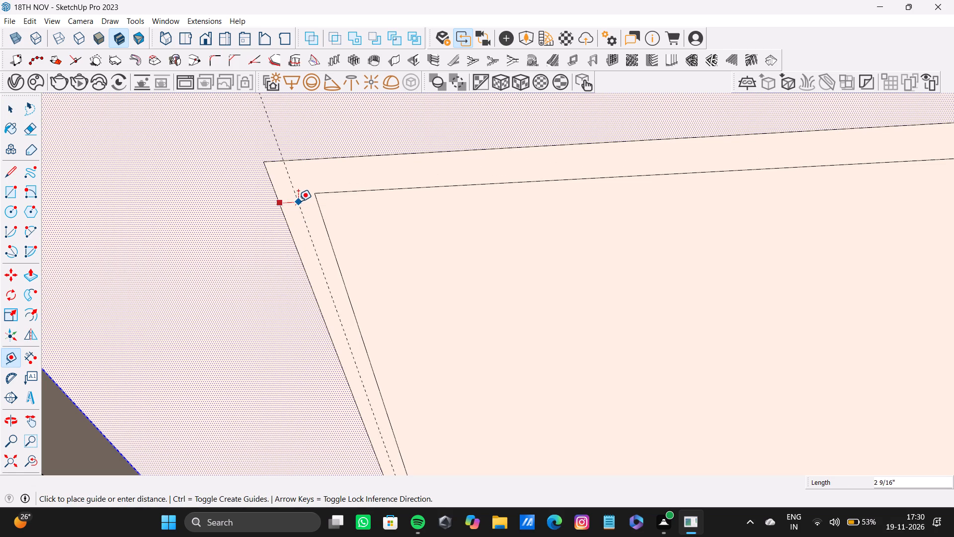
key("3")
key("shift+quotedbl")
key("Return")
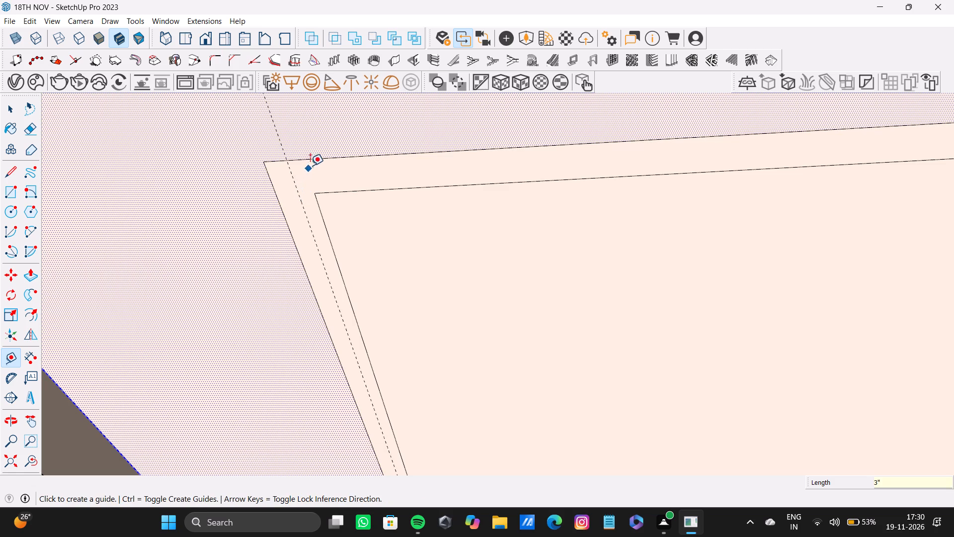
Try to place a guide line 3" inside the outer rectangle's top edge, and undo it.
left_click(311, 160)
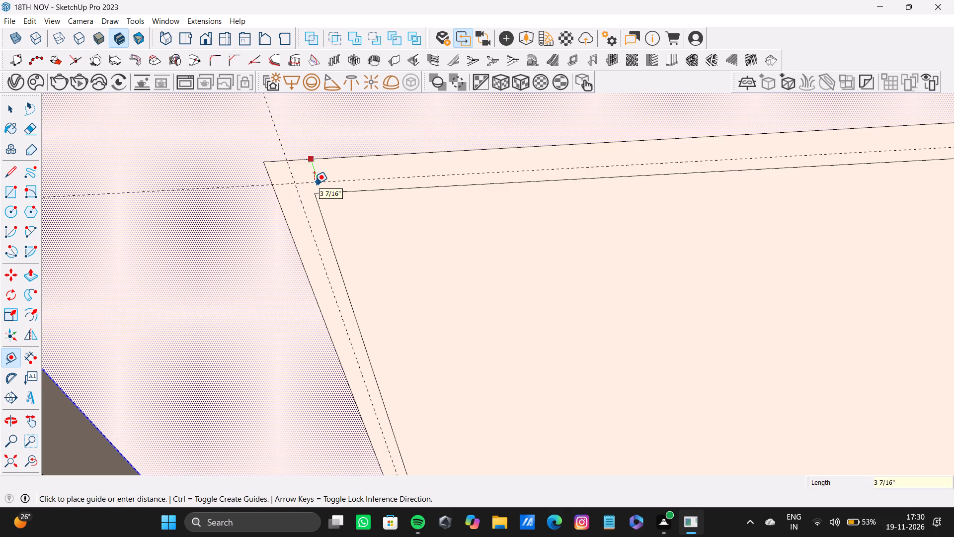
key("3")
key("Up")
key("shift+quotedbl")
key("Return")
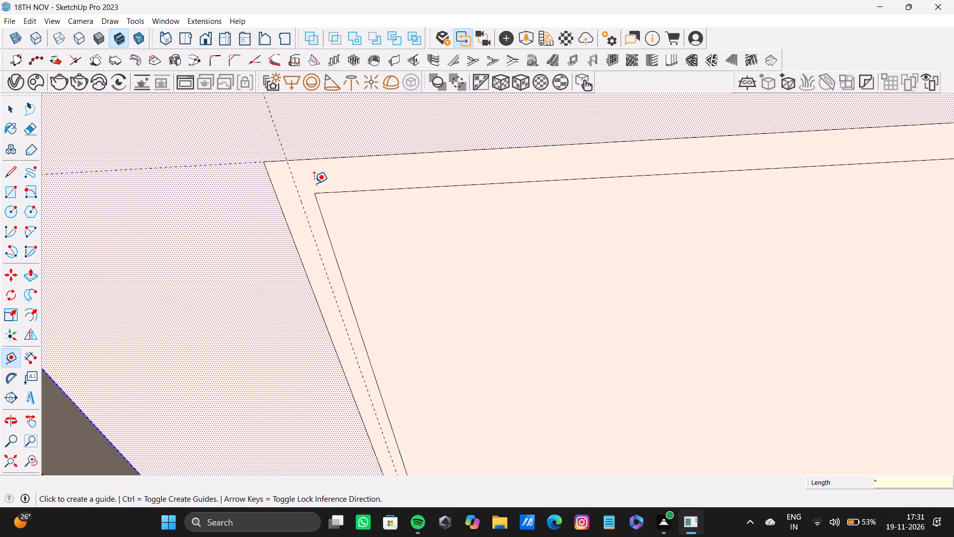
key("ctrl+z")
Place a guide line 3" inside the outer ceiling rectangle's top edge.
left_click(310, 157)
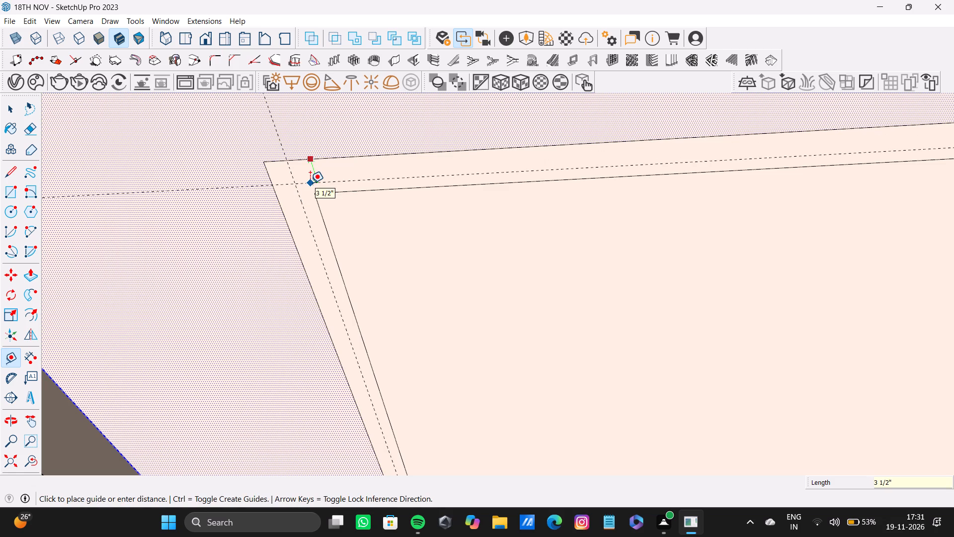
key("3")
key("shift+quotedbl")
key("Return")
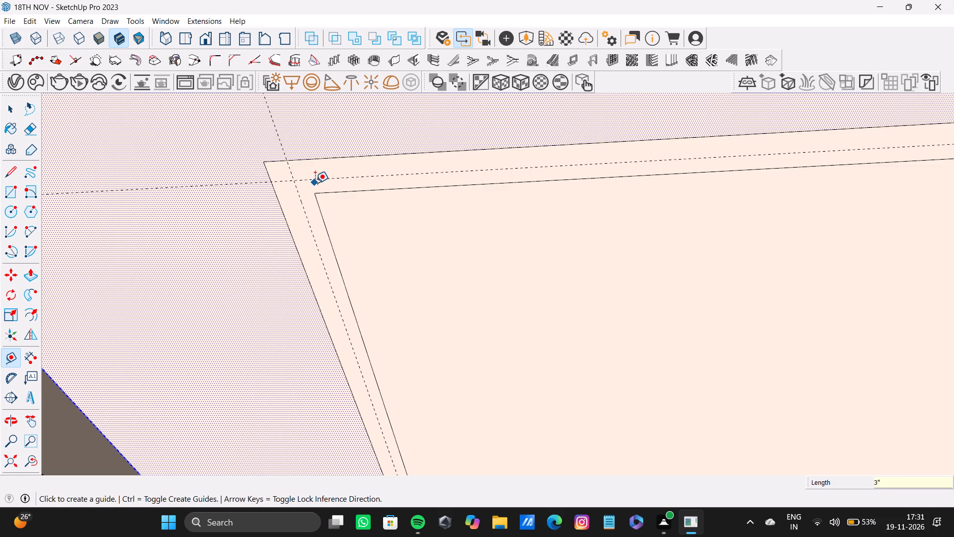
Place guide lines 3" inside the inner ceiling rectangle's left and top edges.
left_click(319, 210)
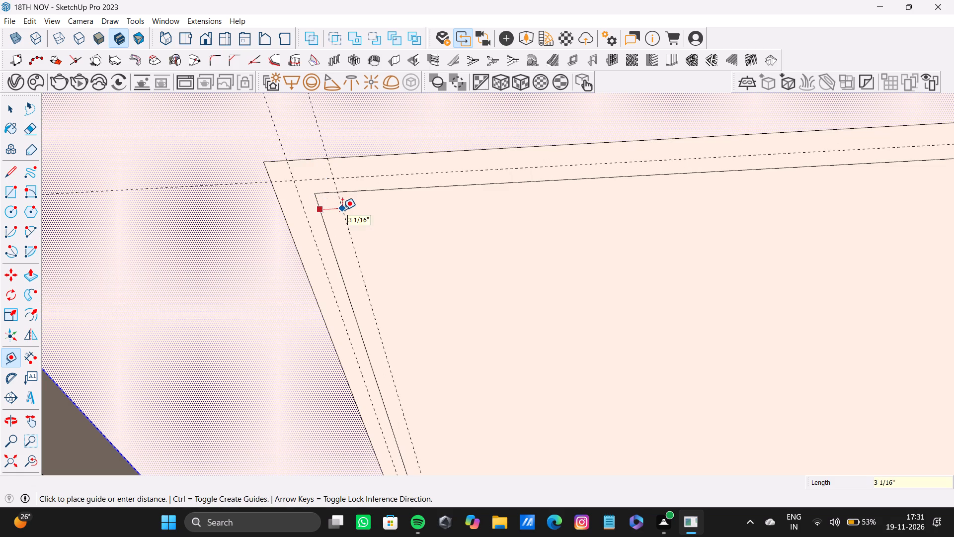
key("3")
key("shift+quotedbl")
key("Return")
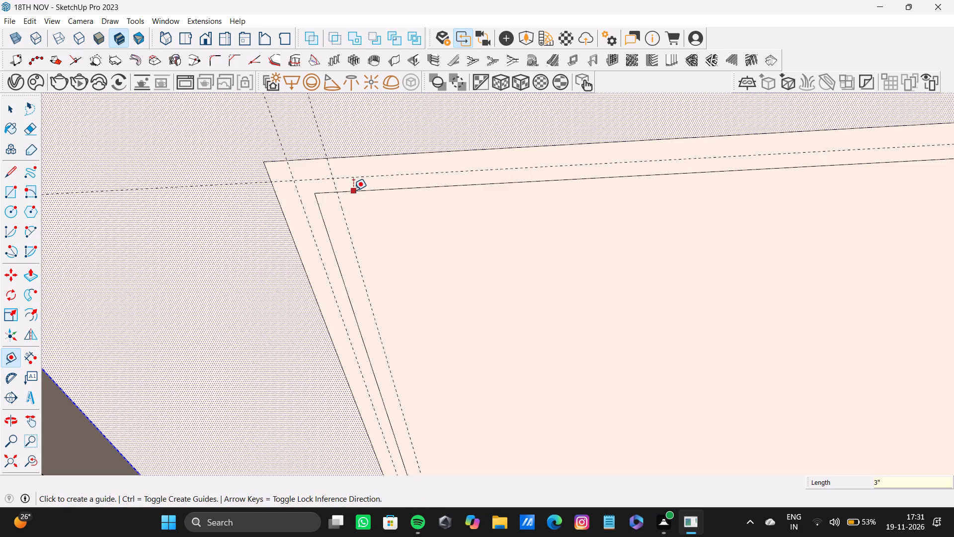
left_click(354, 190)
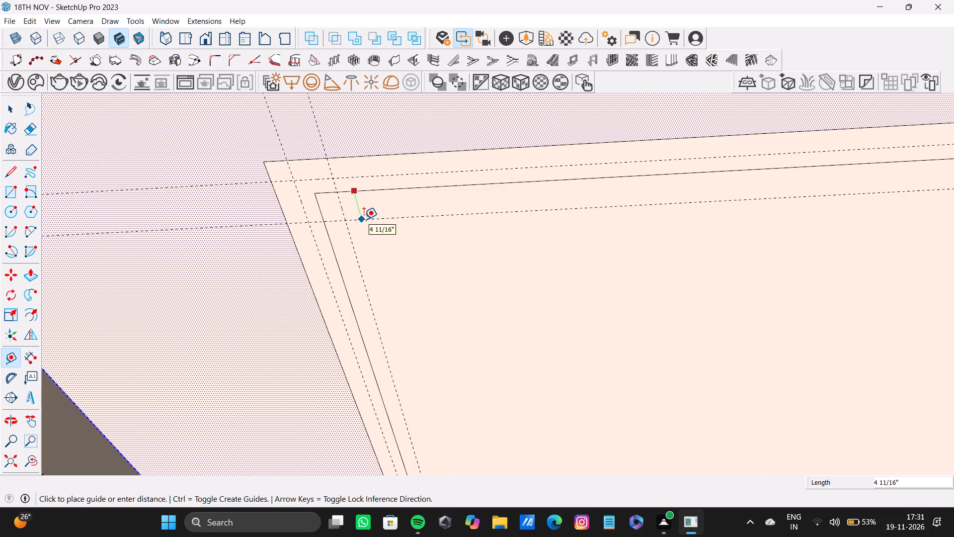
key("3")
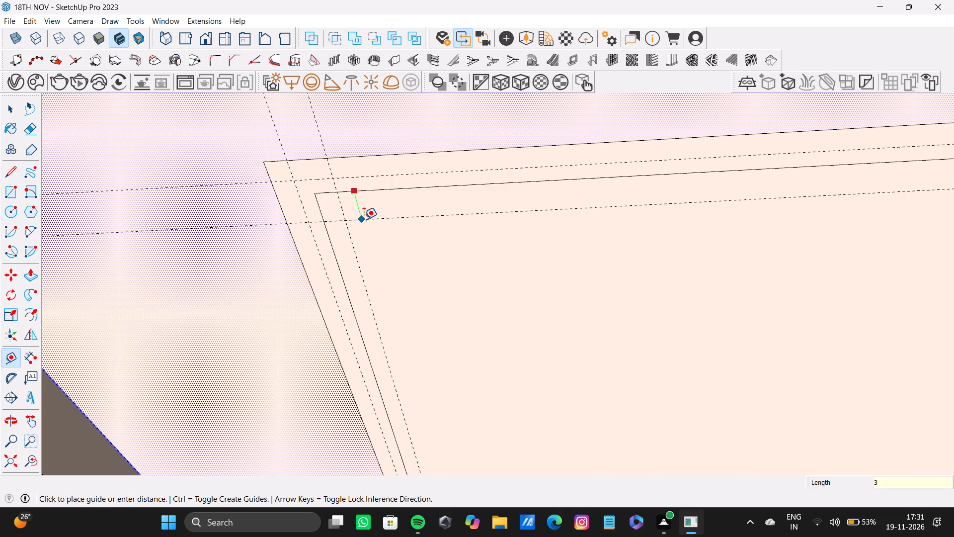
key("shift+quotedbl")
key("Return")
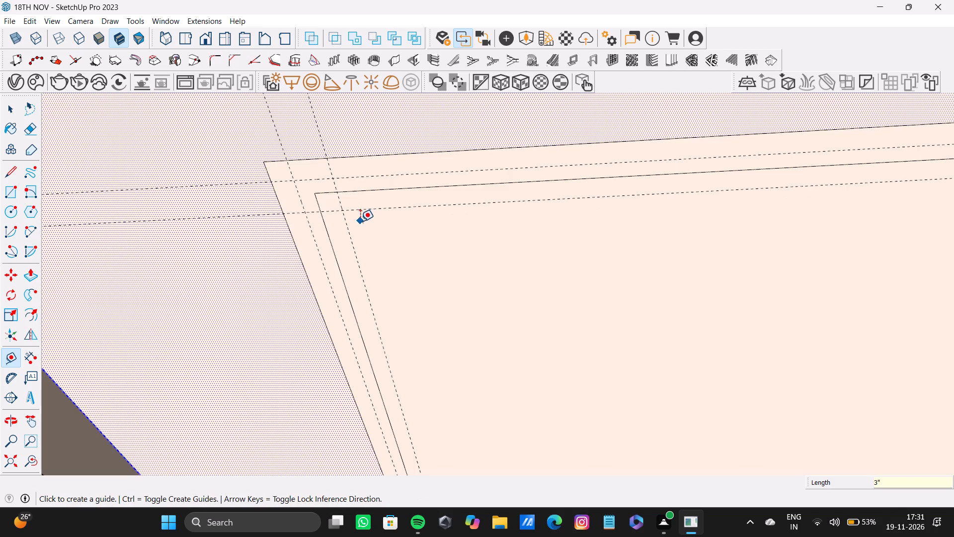
Place a guide line 3" inside the inner ceiling rectangle's right edge.
scroll(392, 216, "down", 8)
middle_click_drag(578, 262, 418, 237, "shift")
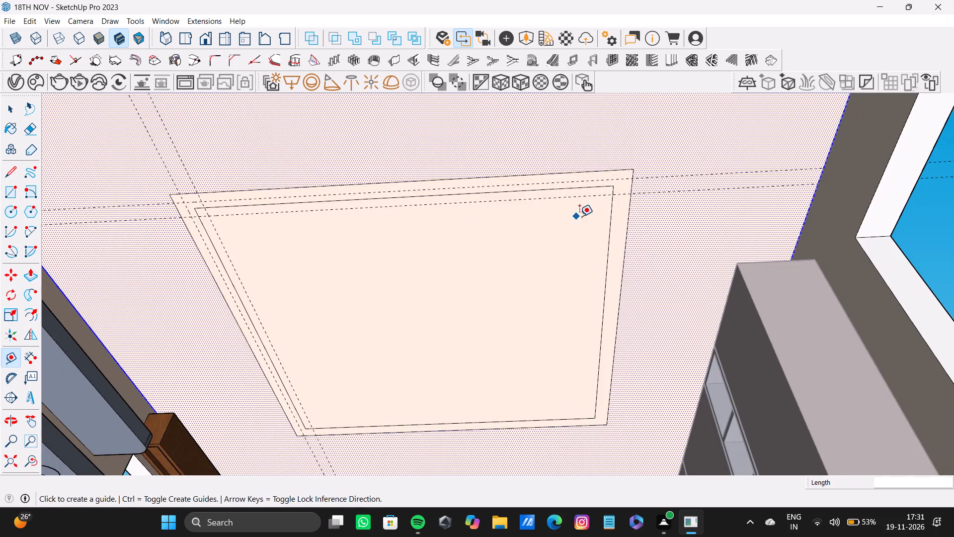
scroll(583, 236, "up", 6)
left_click_drag(619, 229, 590, 233)
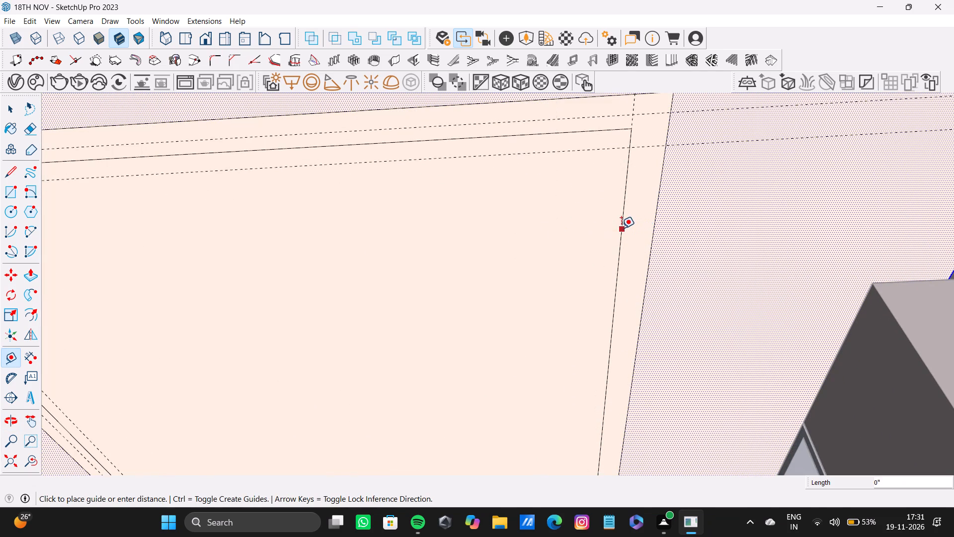
key("3")
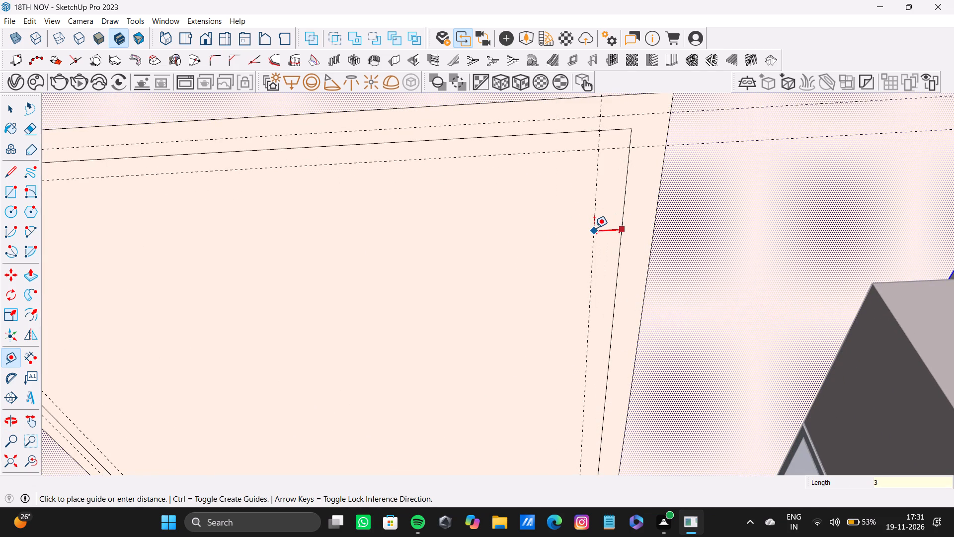
key("shift+quotedbl")
key("Return")
Place a guide line 3" inside the outer ceiling rectangle's right edge.
scroll(602, 168, "down", 2)
middle_click_drag(605, 168, 542, 216, "shift")
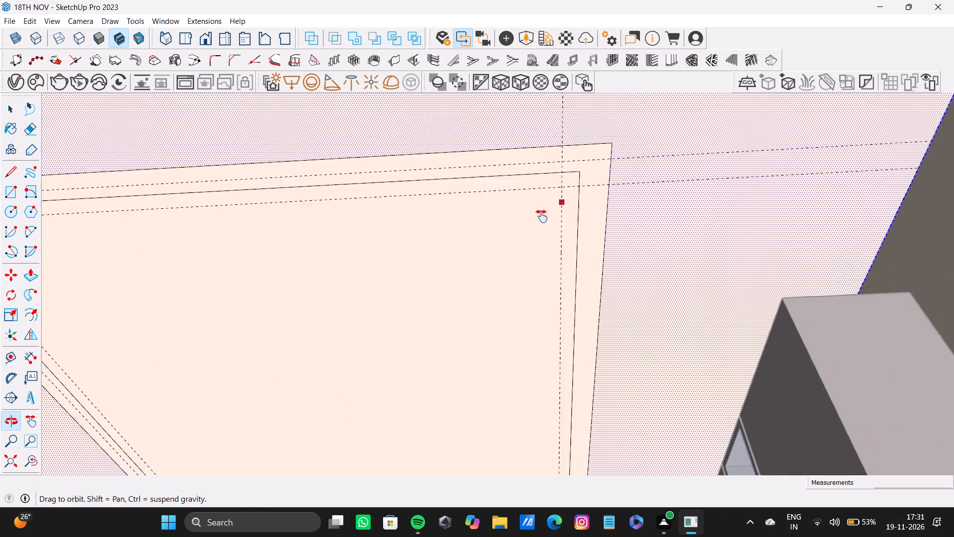
scroll(541, 210, "down", 1, "shift")
middle_click_drag(542, 216, 541, 214, "shift")
scroll(615, 185, "up", 4)
left_click(579, 189)
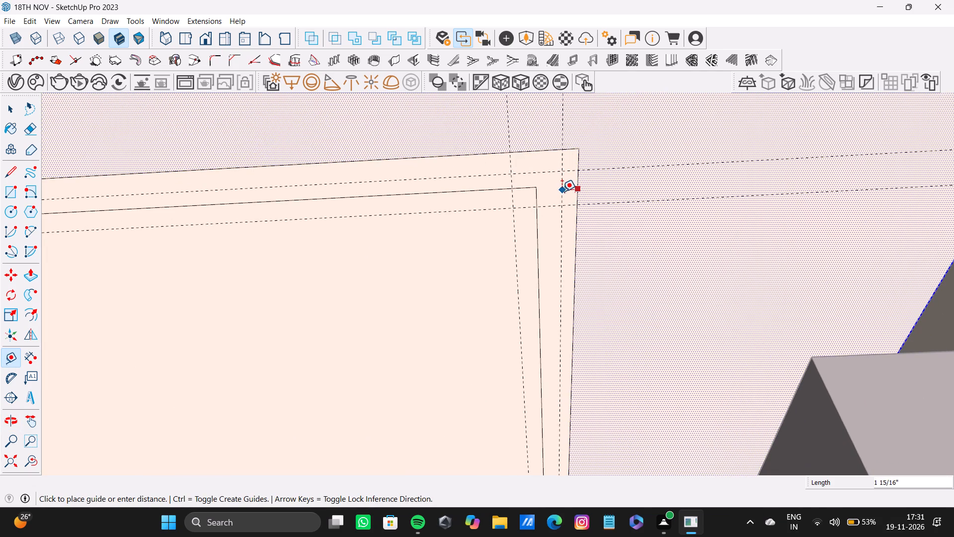
key("3")
key("shift+quotedbl")
key("Return")
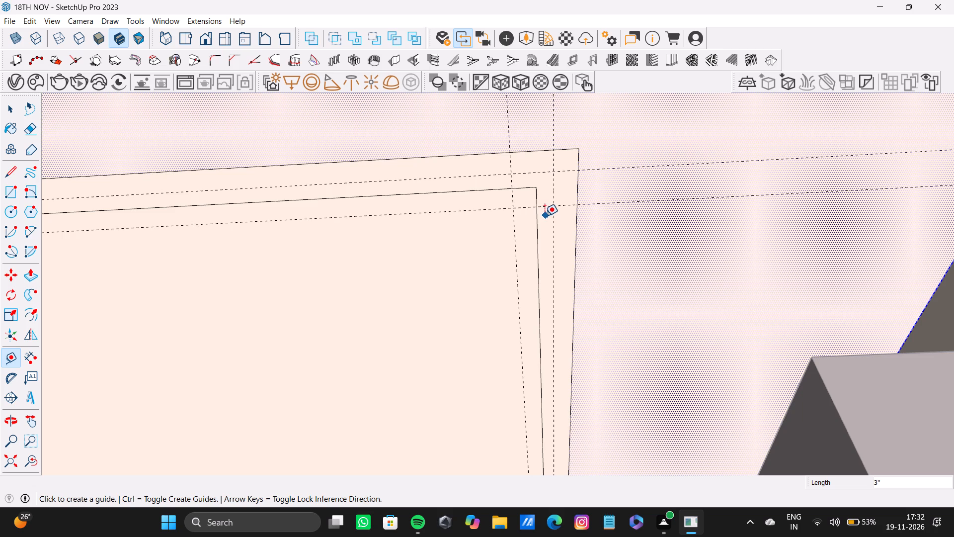
Place a guide line 3" inside the inner ceiling rectangle's bottom edge.
scroll(430, 247, "down", 9)
middle_click_drag(451, 267, 465, 273, "shift")
scroll(428, 536, "up", 6)
scroll(464, 427, "up", 6)
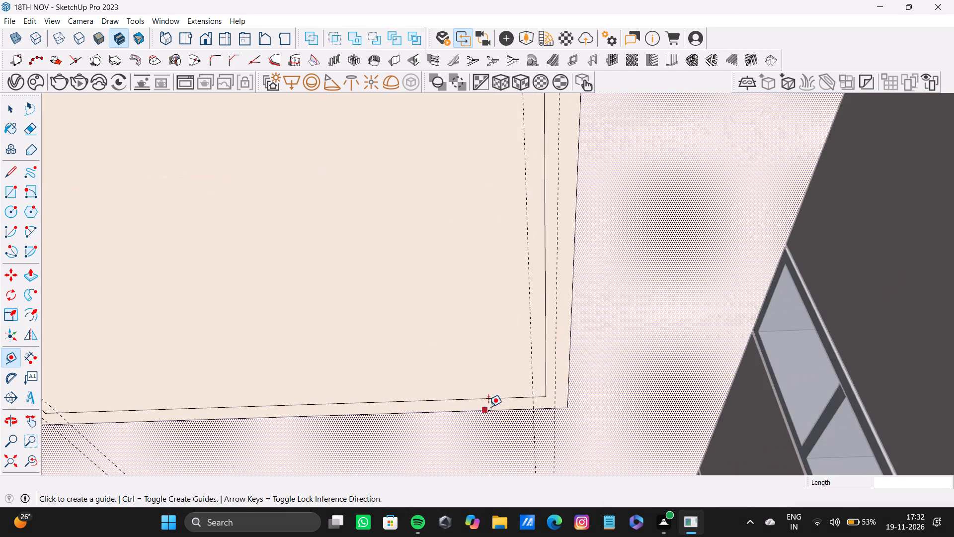
scroll(517, 389, "up", 1)
left_click(520, 399)
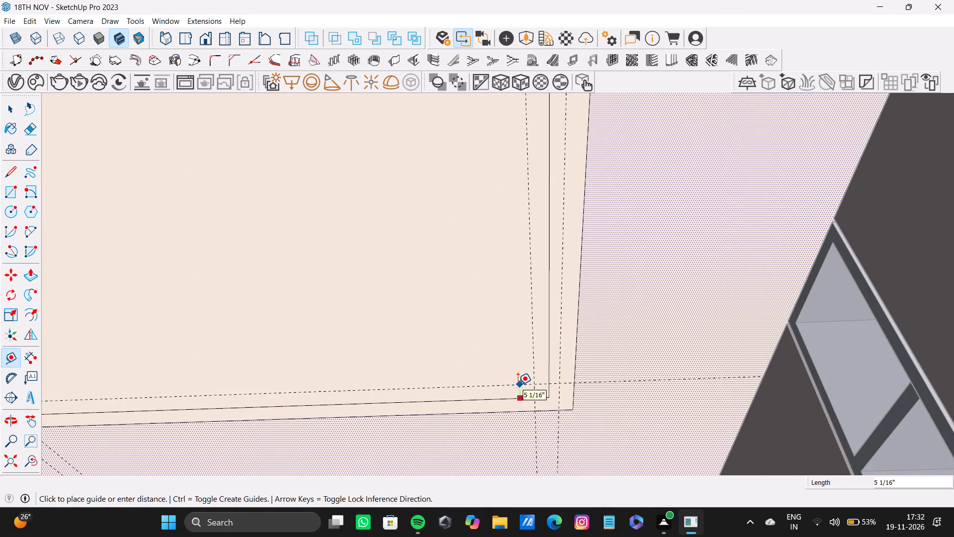
key("3")
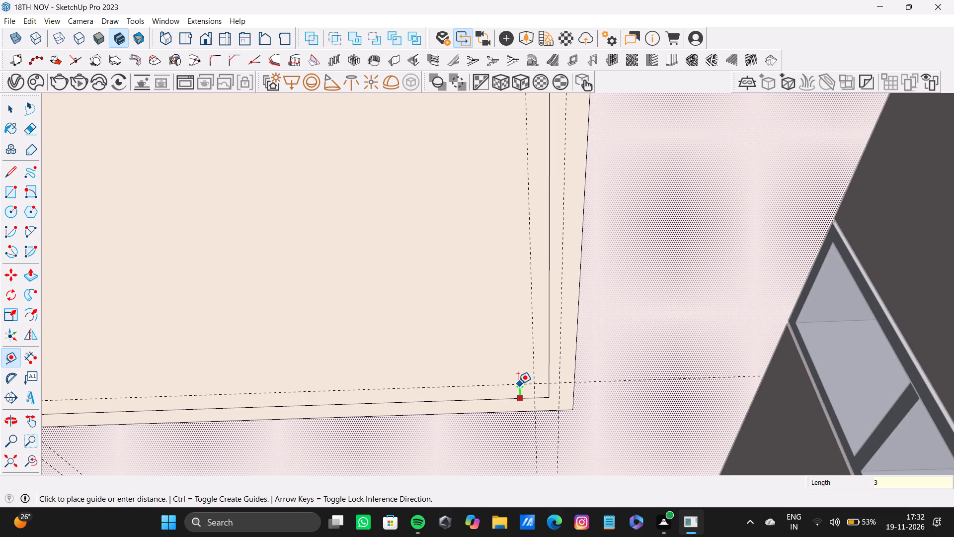
key("shift+quotedbl")
key("Return")
Place a guide line 3" inside the outer ceiling rectangle's bottom edge.
scroll(522, 412, "up", 6)
middle_click_drag(522, 412, 514, 345)
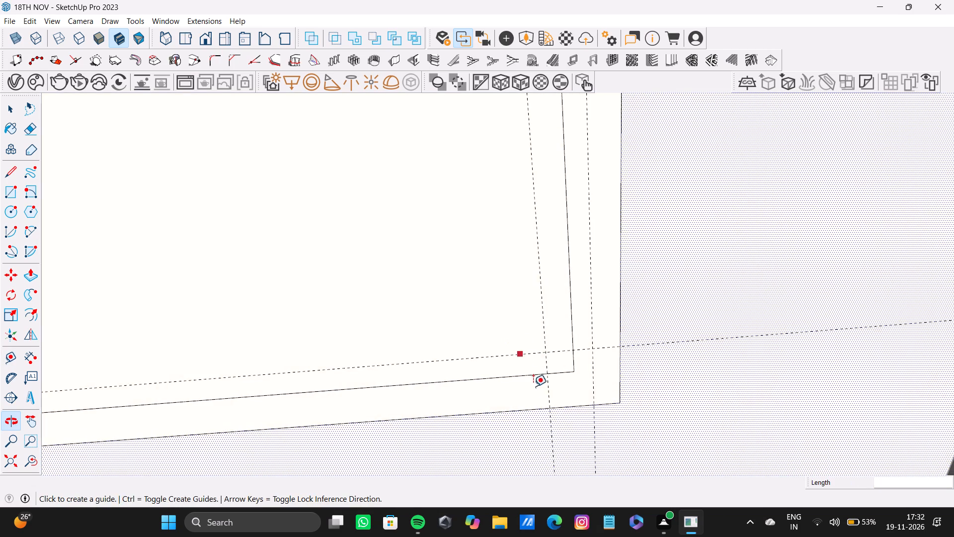
scroll(541, 398, "up", 2)
left_click(565, 410)
key("3")
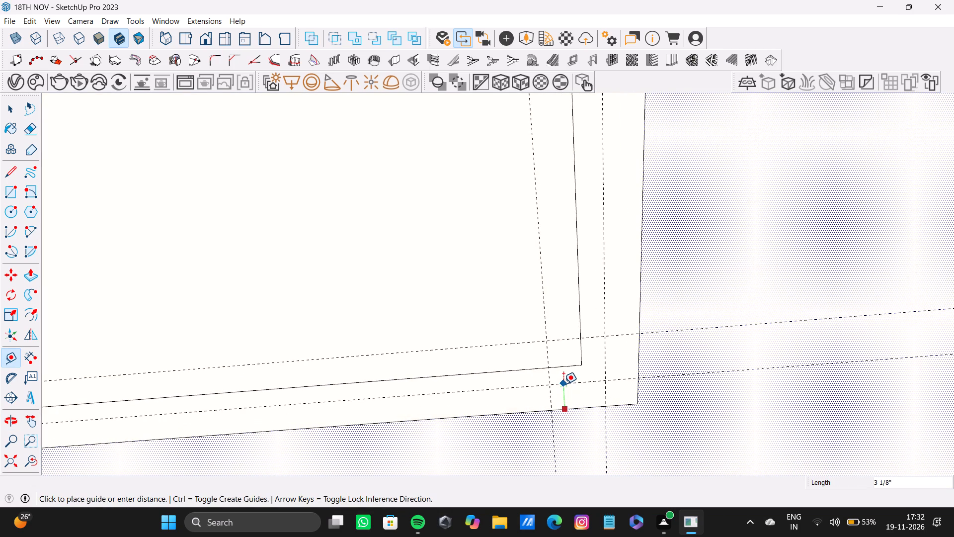
key("shift+quotedbl")
key("Return")
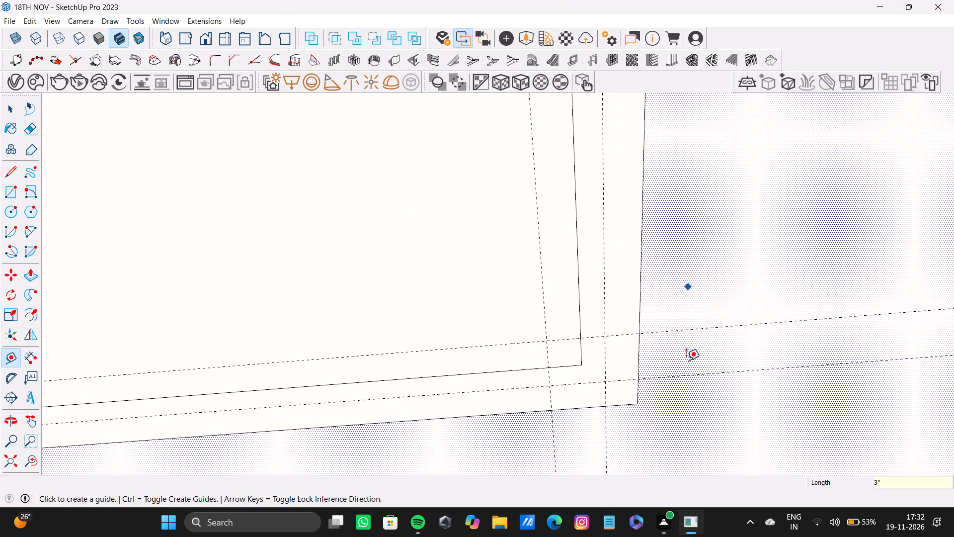
Draw a rounding arc across the outer ceiling rectangle's bottom-right corner, between the points where the 3" guides cross its edges.
scroll(672, 475, "down", 5)
middle_click_drag(624, 347, 471, 262, "shift")
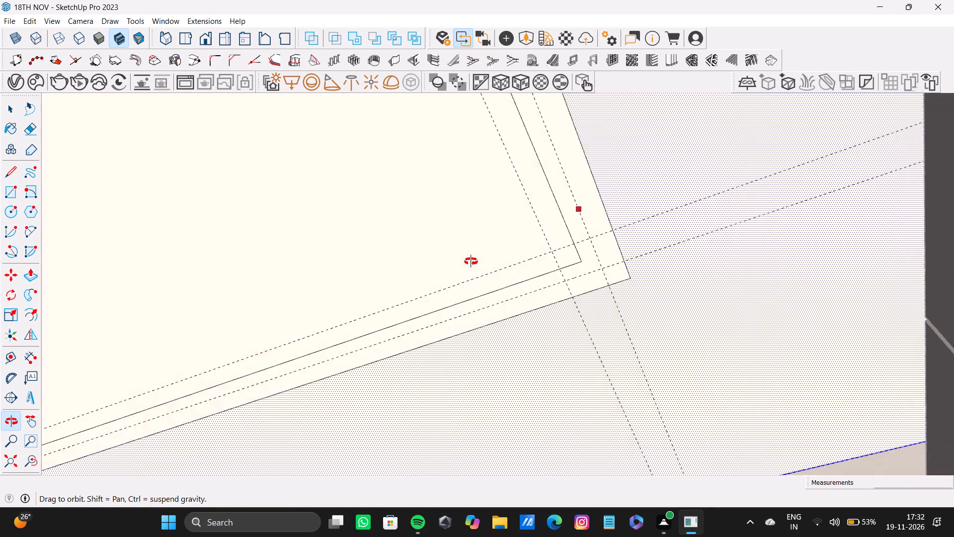
middle_click_drag(471, 262, 630, 230, "shift")
scroll(614, 293, "up", 17)
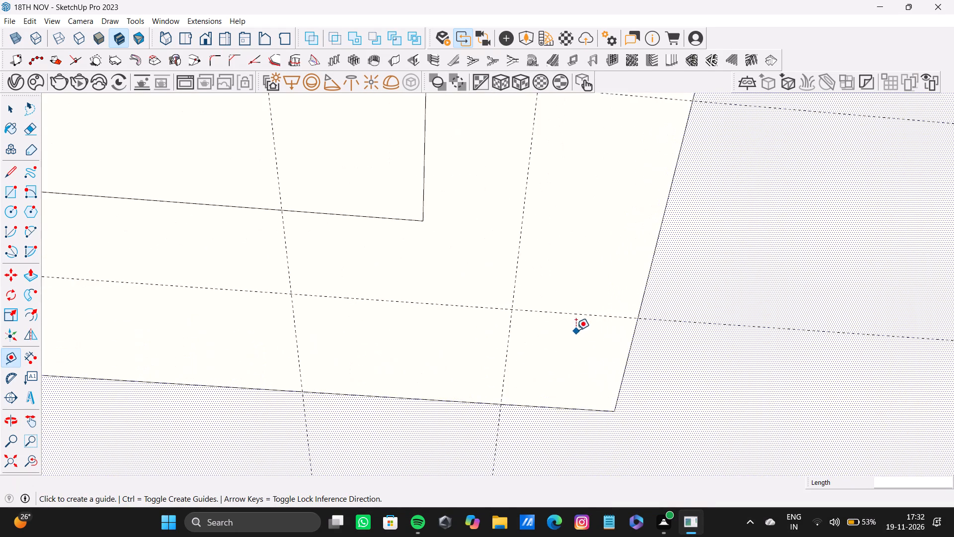
middle_click_drag(575, 326, 632, 256, "shift")
key("a")
scroll(553, 353, "up", 3)
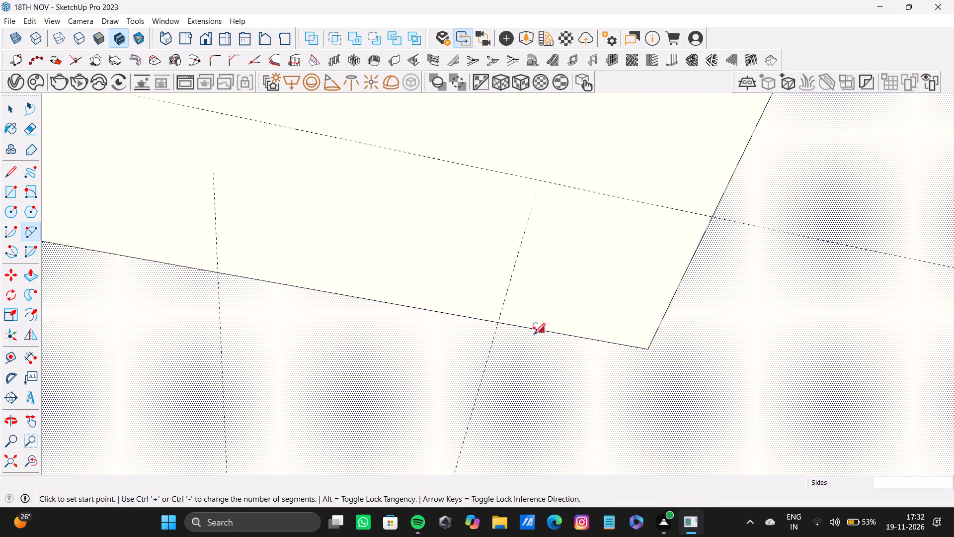
left_click(498, 321)
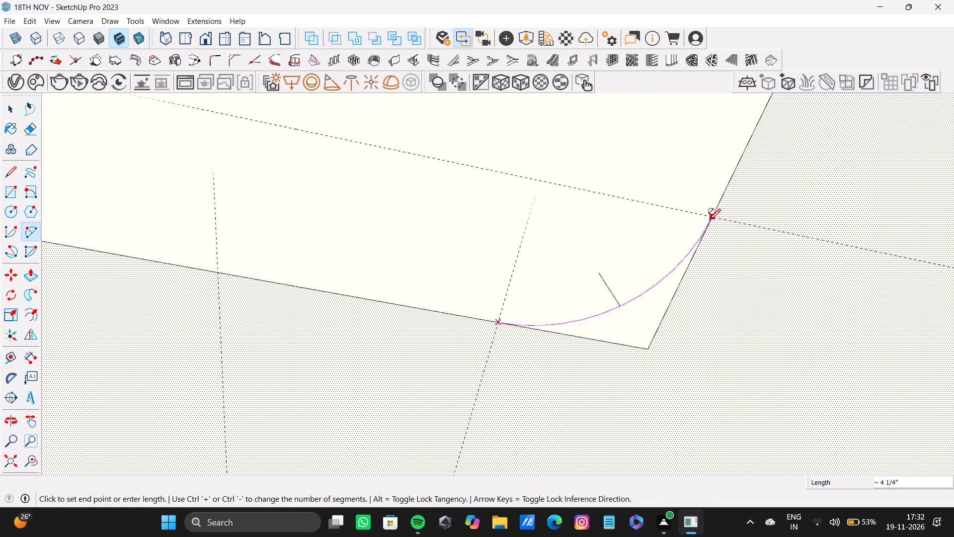
left_click(710, 217)
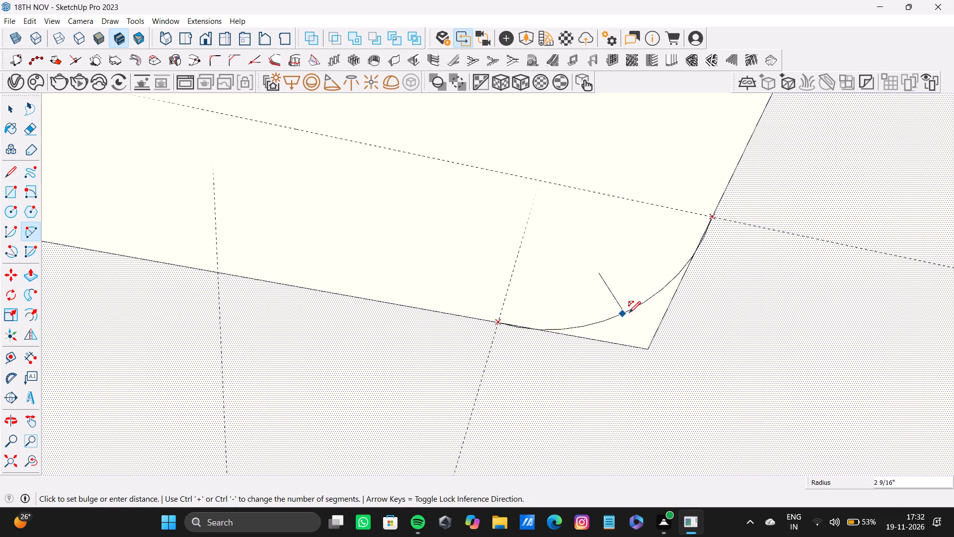
left_click(627, 302)
Draw a 3" radius arc across the inner ceiling rectangle's bottom-right corner, between the guide intersections on its edges.
scroll(588, 279, "down", 5)
middle_click_drag(587, 269, 581, 362, "shift")
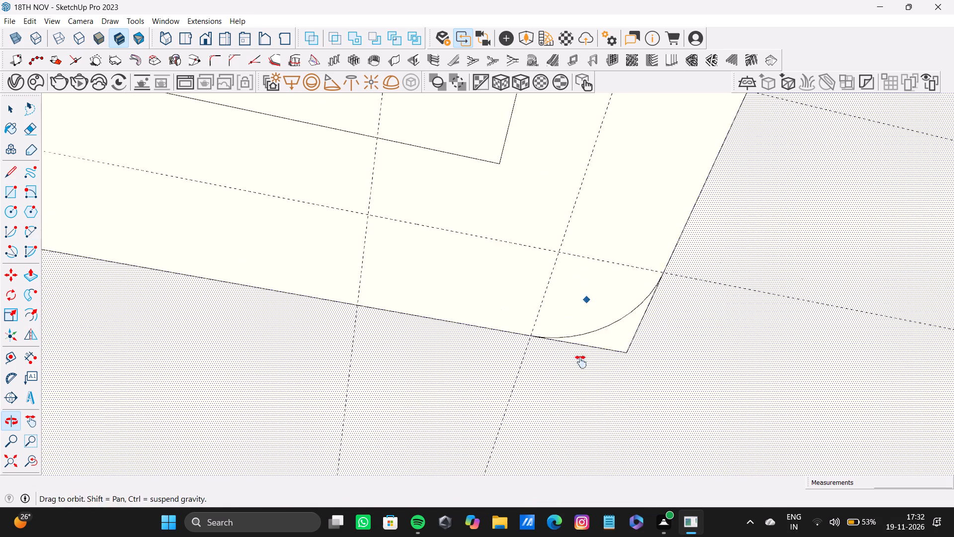
middle_click_drag(581, 362, 580, 365, "shift")
scroll(568, 338, "down", 9)
middle_click_drag(562, 302, 546, 390, "shift")
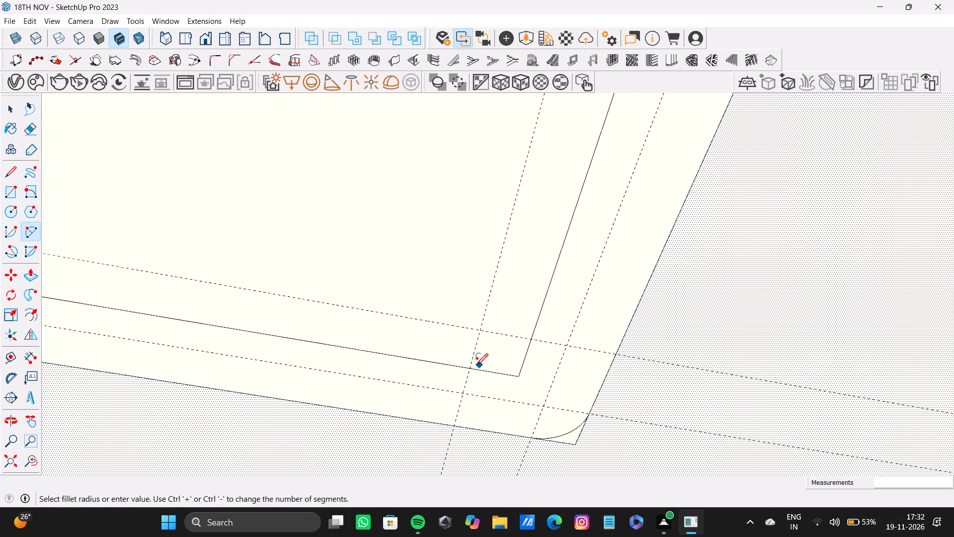
left_click(472, 368)
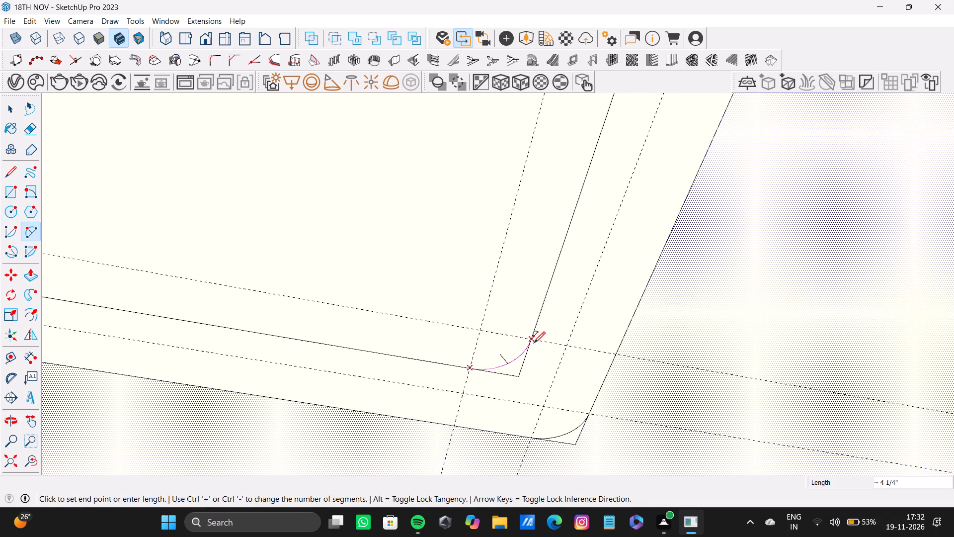
left_click(534, 343)
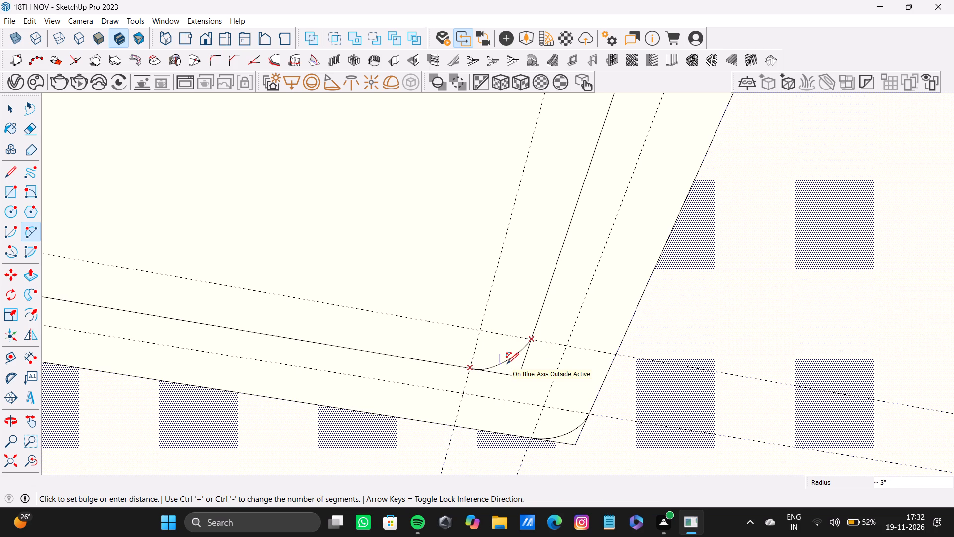
left_click(507, 364)
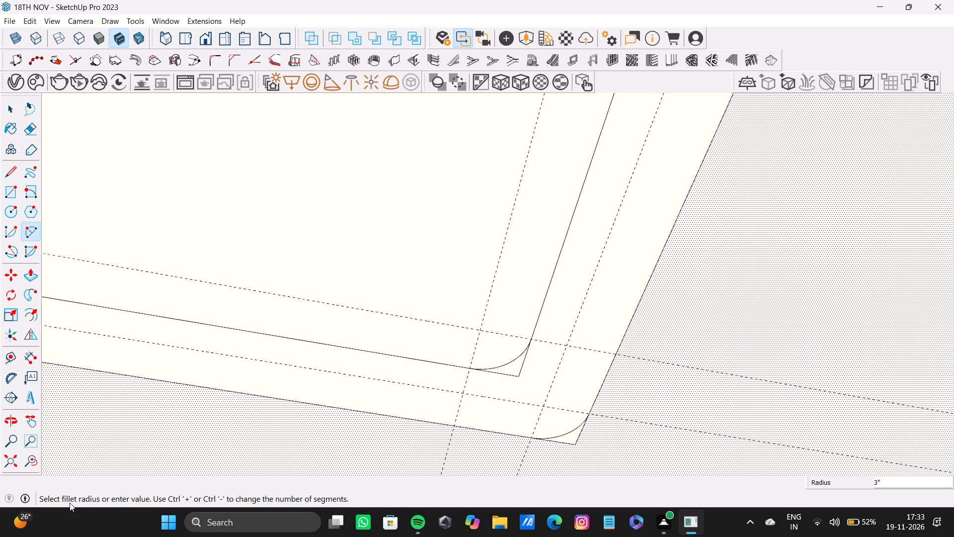
Draw a 3" radius tangent arc across the inner ceiling rectangle's bottom-left corner, between the guide intersections on its edges.
scroll(338, 369, "down", 15)
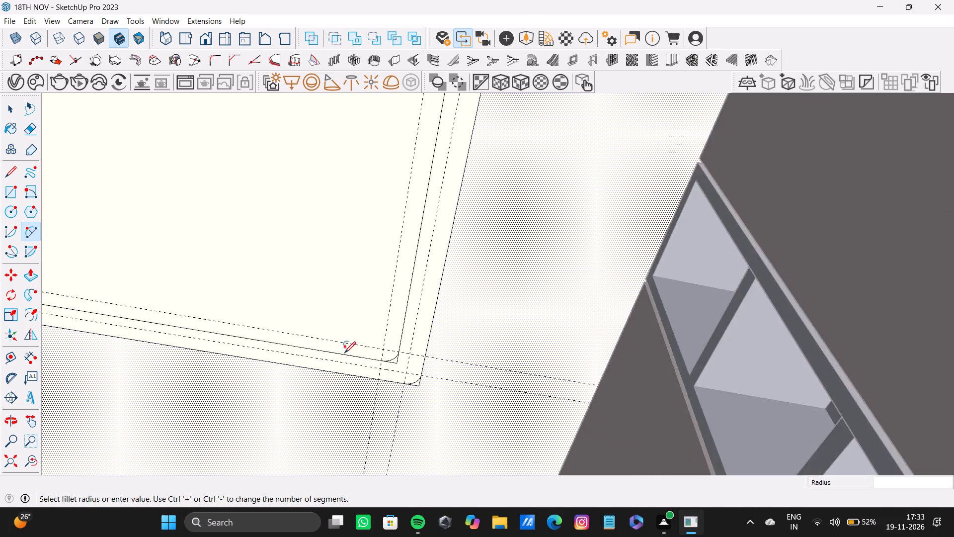
scroll(344, 353, "down", 2)
middle_click_drag(345, 353, 485, 392, "shift")
scroll(413, 414, "down", 3)
middle_click_drag(412, 414, 480, 420, "shift")
scroll(240, 433, "up", 3)
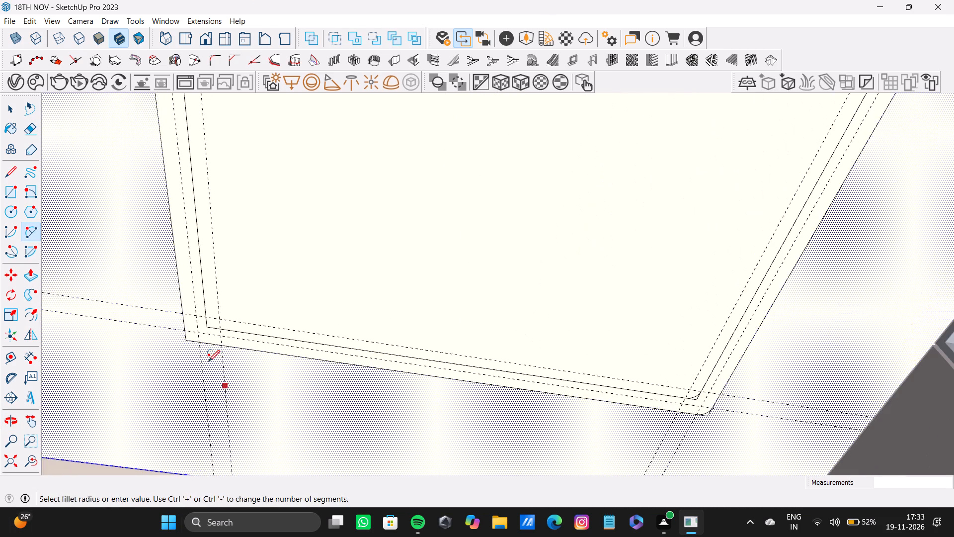
scroll(208, 361, "up", 17)
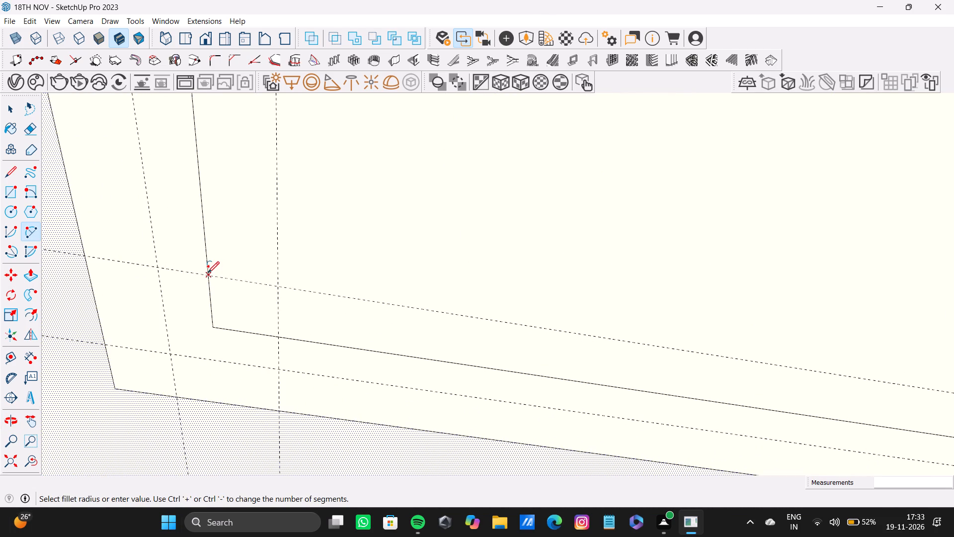
left_click_drag(208, 273, 208, 278)
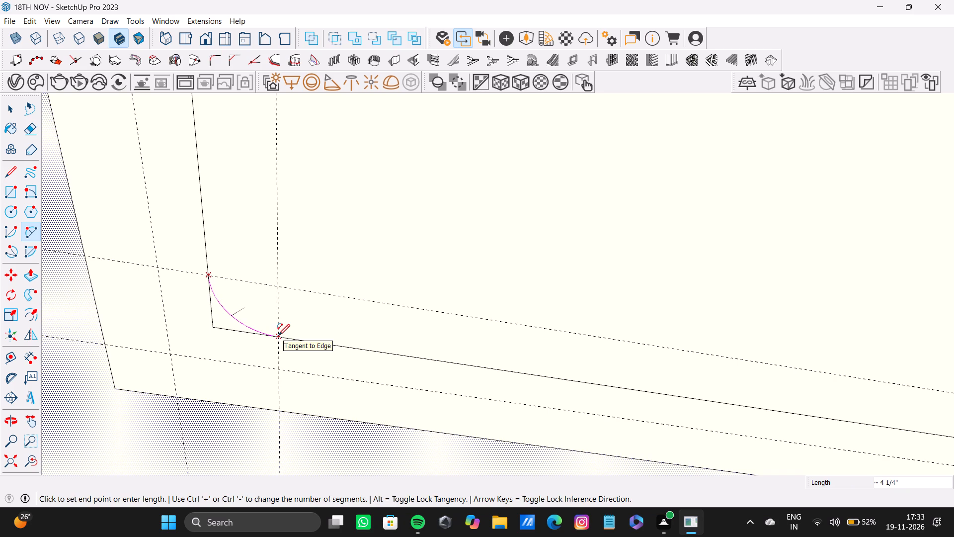
left_click(278, 336)
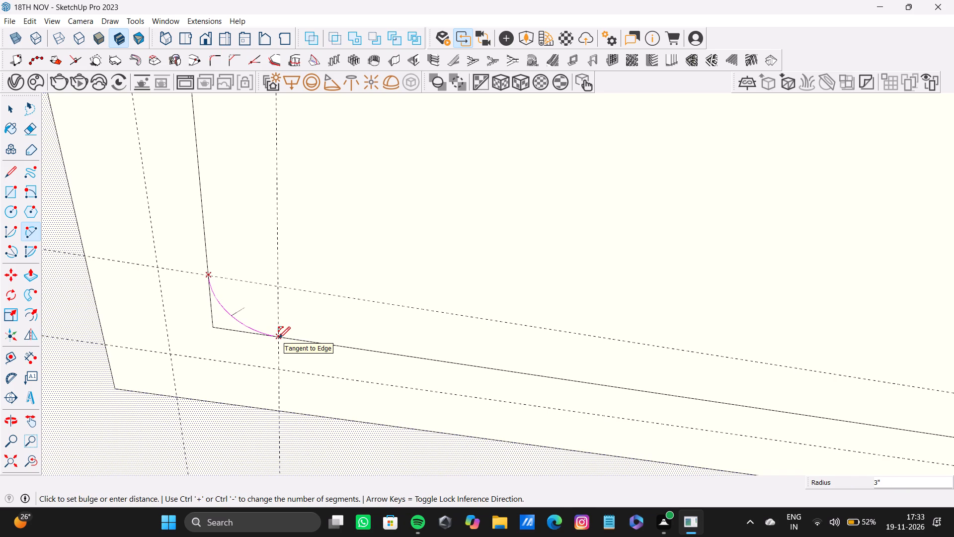
left_click(279, 338)
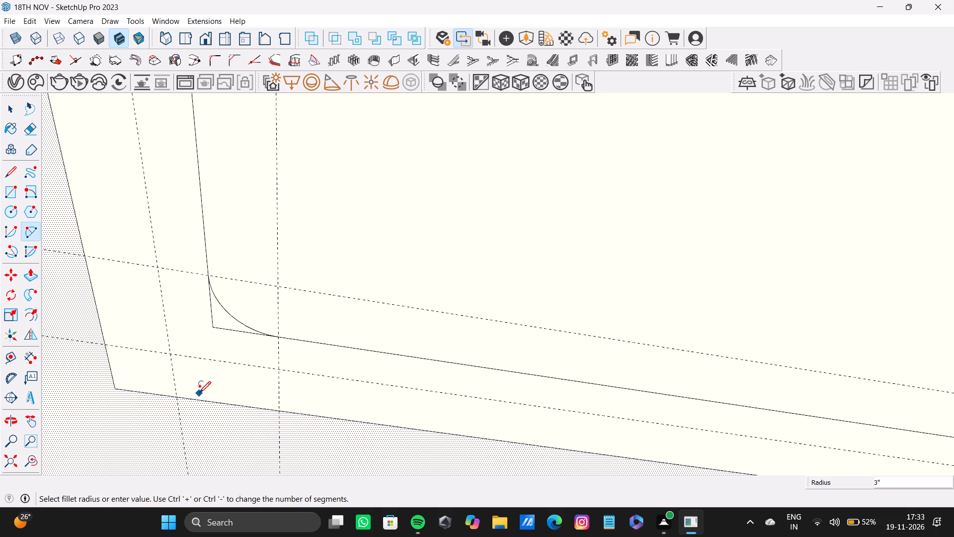
Draw a rounding arc across the outer ceiling rectangle's bottom-left corner, between the guide intersections on its edges.
left_click_drag(107, 346, 118, 351)
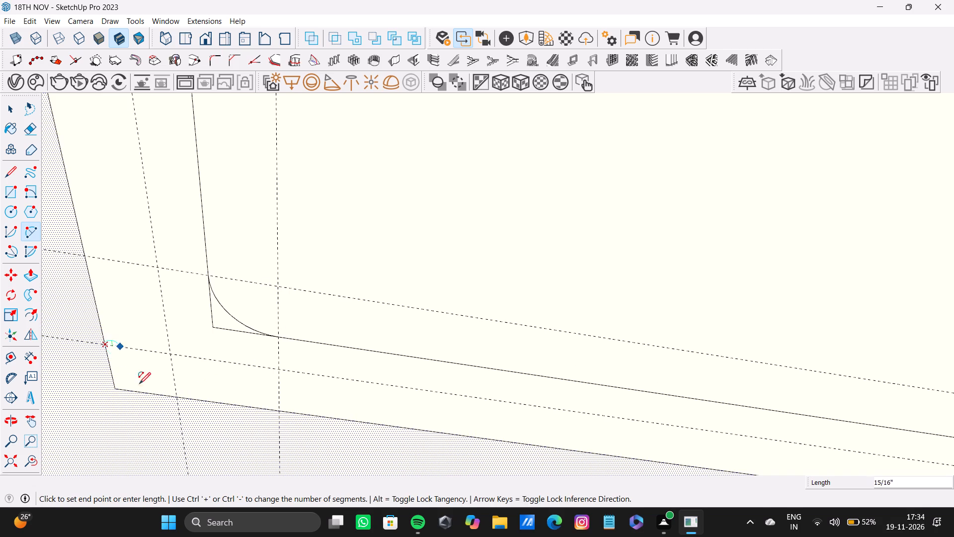
left_click(176, 397)
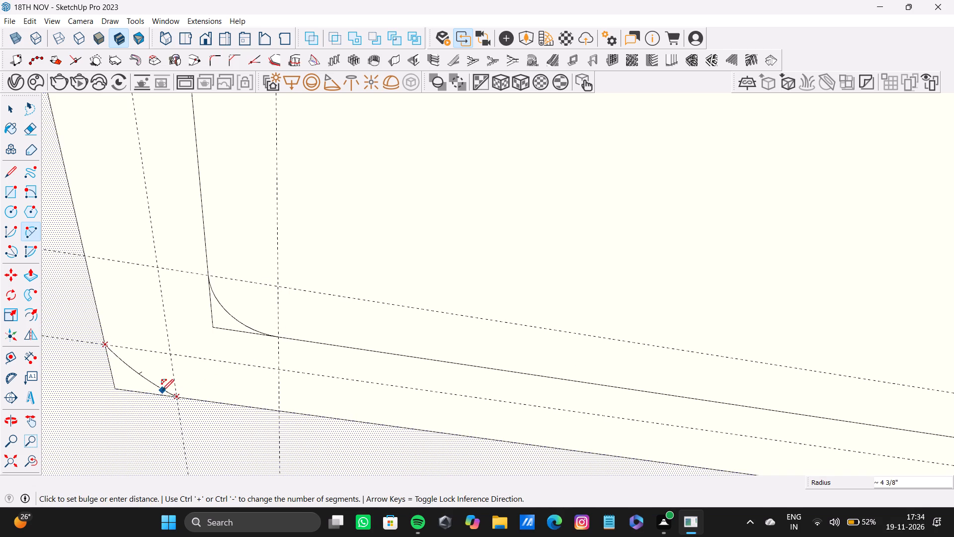
left_click(153, 391)
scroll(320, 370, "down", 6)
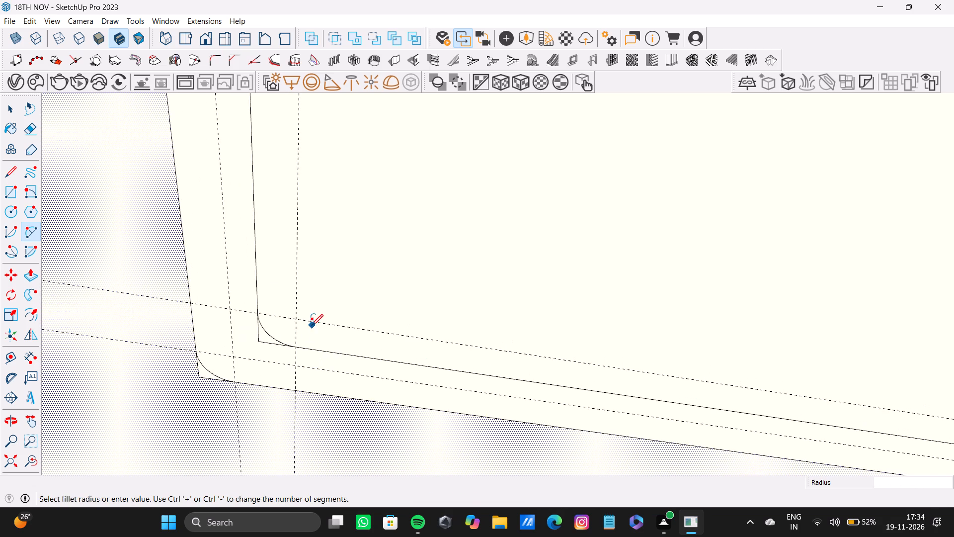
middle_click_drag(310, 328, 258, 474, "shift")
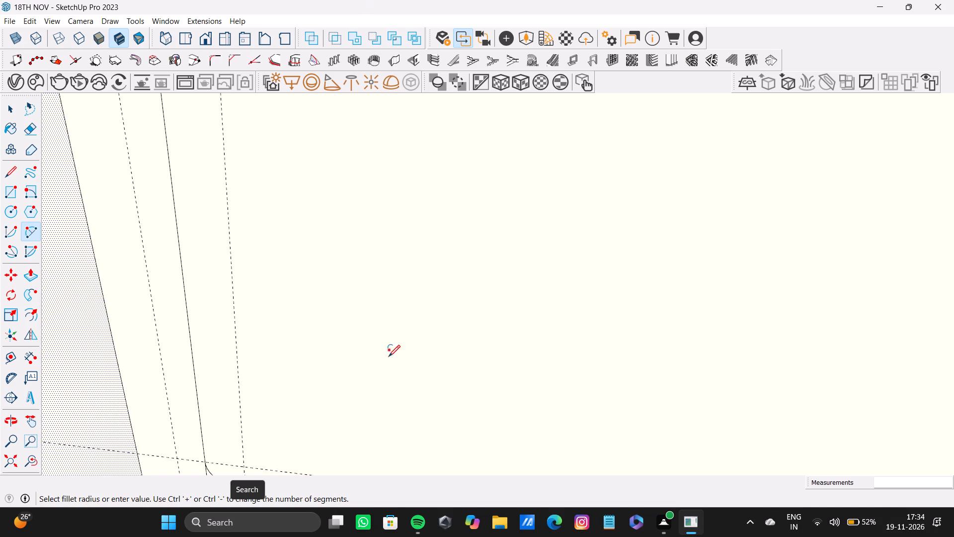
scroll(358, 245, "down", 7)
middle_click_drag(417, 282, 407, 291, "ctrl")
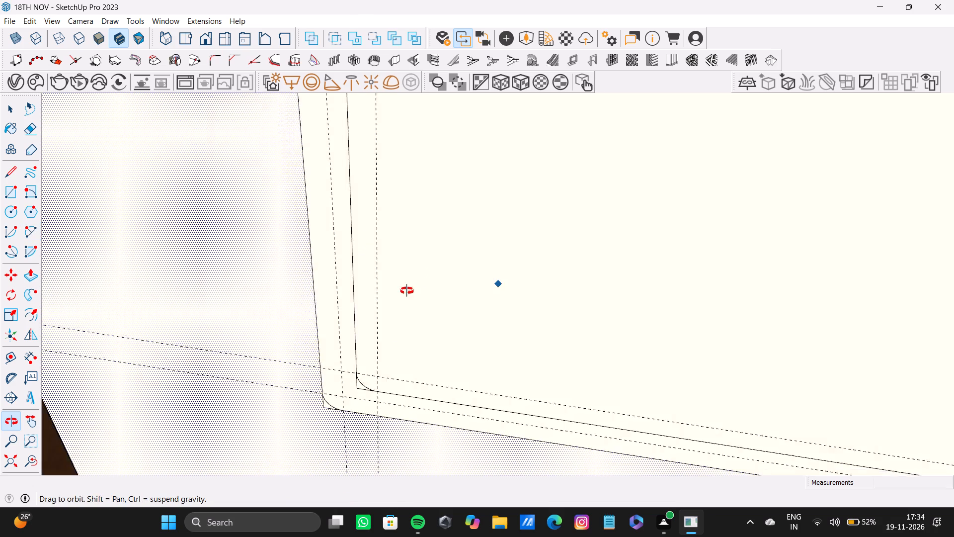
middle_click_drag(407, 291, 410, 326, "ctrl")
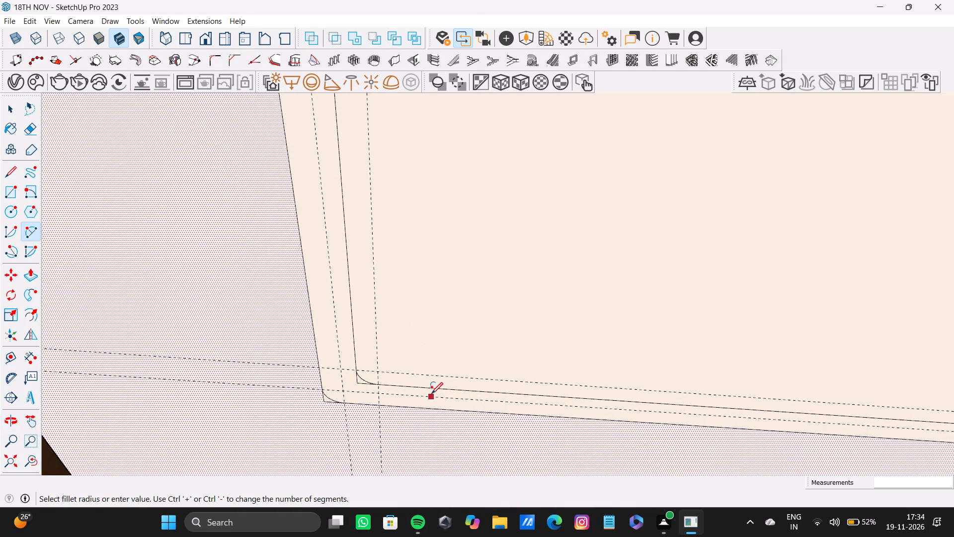
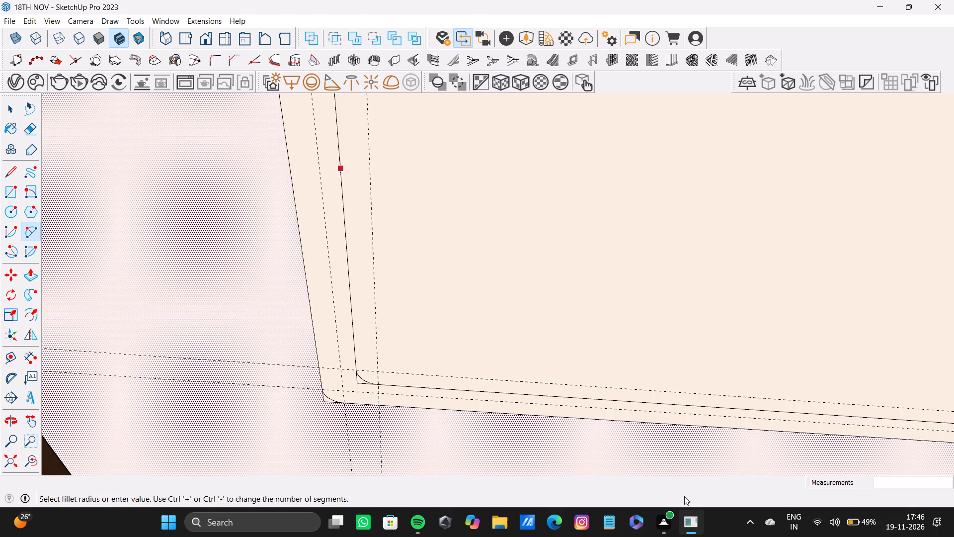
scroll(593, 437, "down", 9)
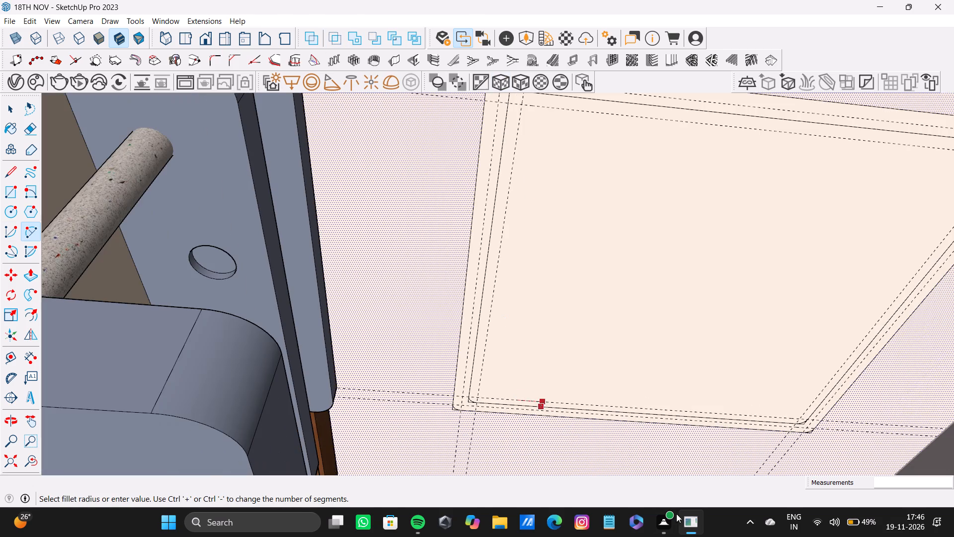
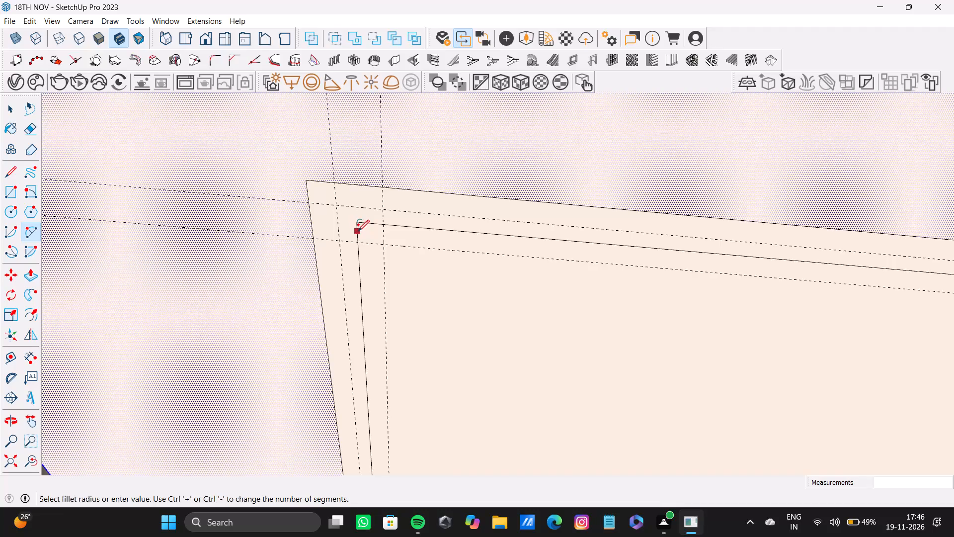
Draw a corner arc of about 3 15/16" radius on the outer ceiling rectangle, between its two guide-line intersections.
scroll(354, 234, "up", 5)
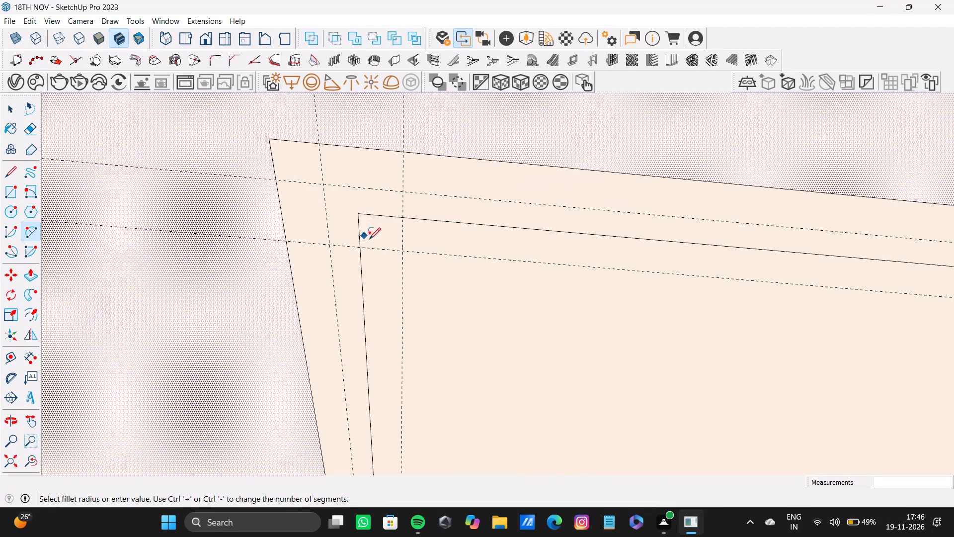
scroll(369, 240, "up", 6)
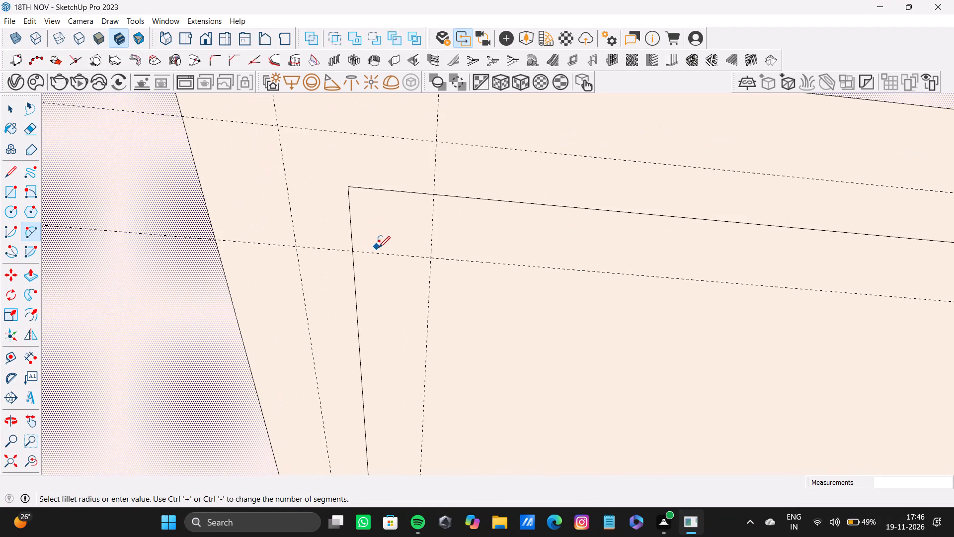
scroll(393, 256, "down", 15)
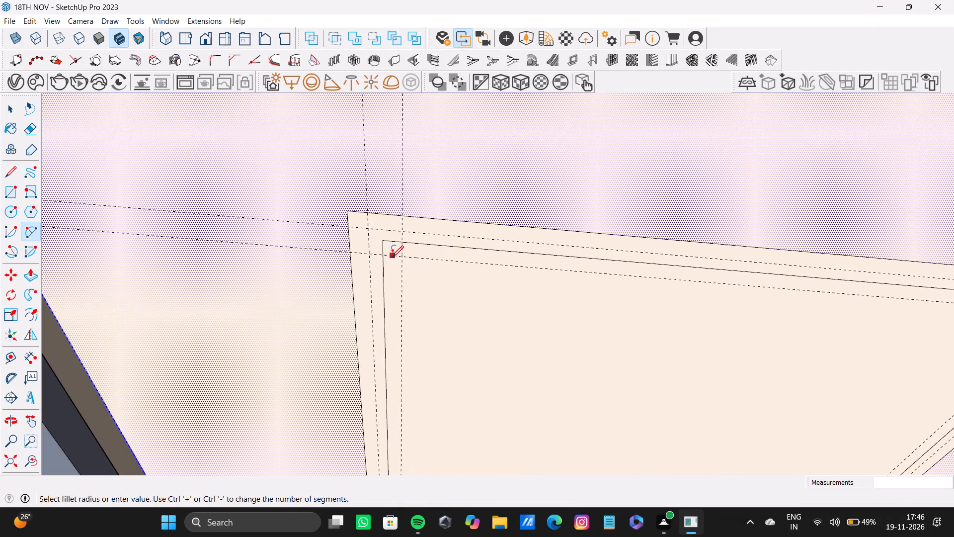
scroll(411, 269, "down", 5)
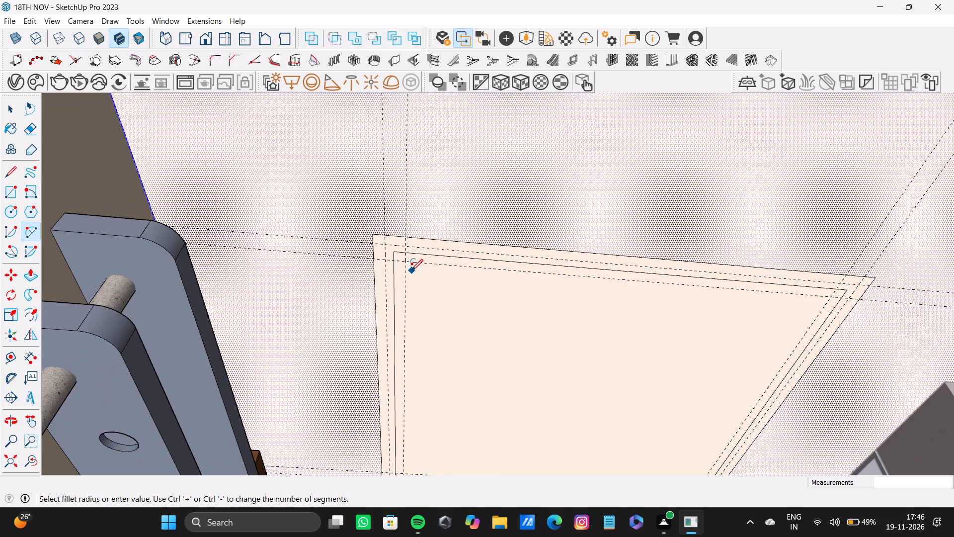
scroll(411, 270, "down", 3)
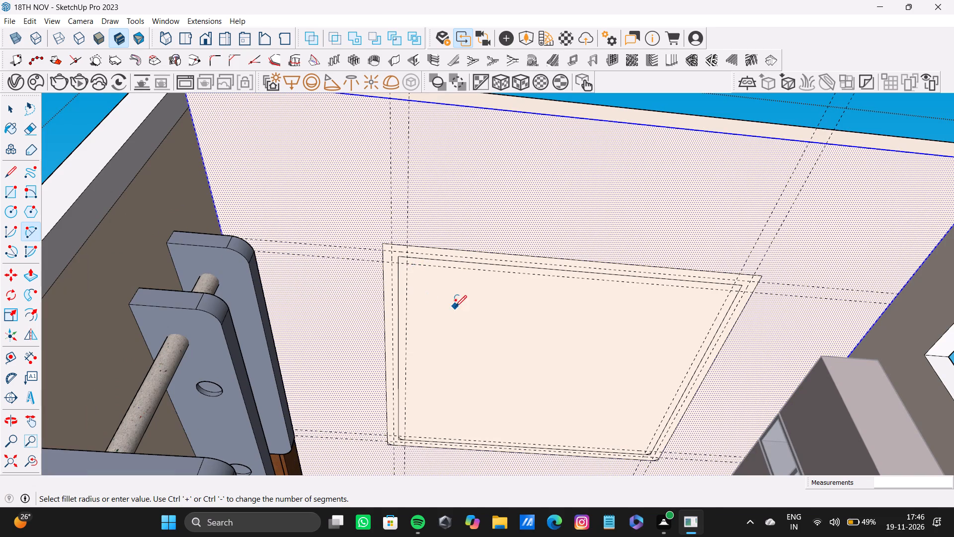
middle_click_drag(455, 307, 452, 331)
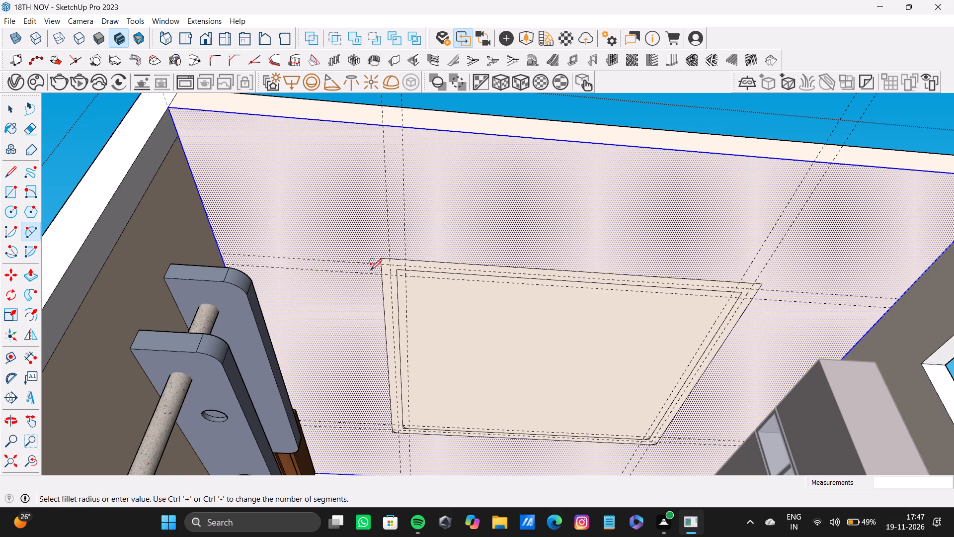
scroll(369, 270, "up", 8)
scroll(388, 304, "down", 4)
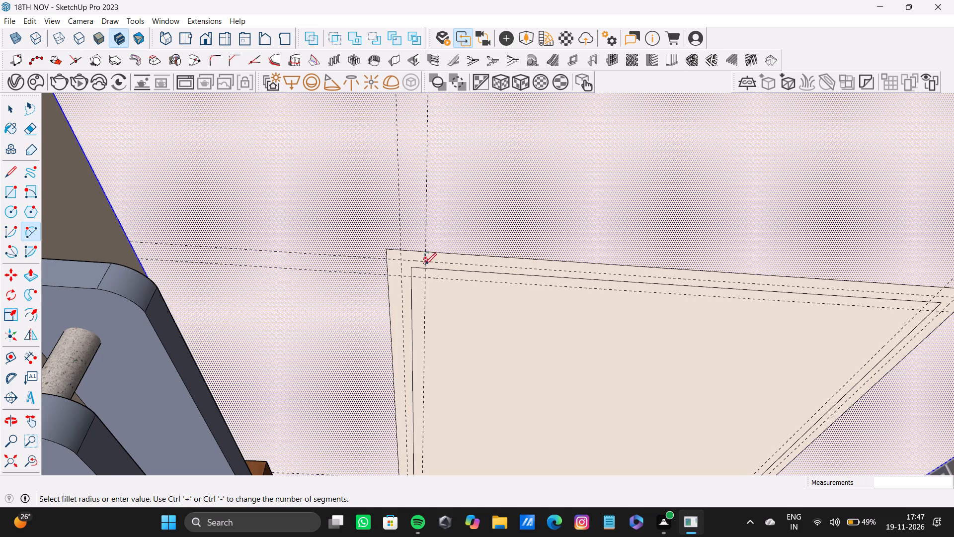
scroll(377, 253, "up", 16)
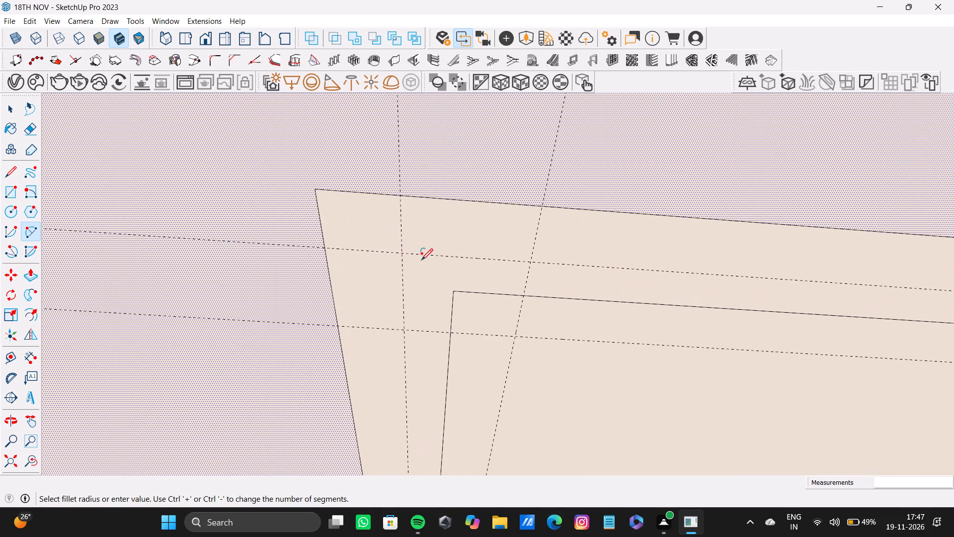
left_click(326, 248)
left_click(399, 197)
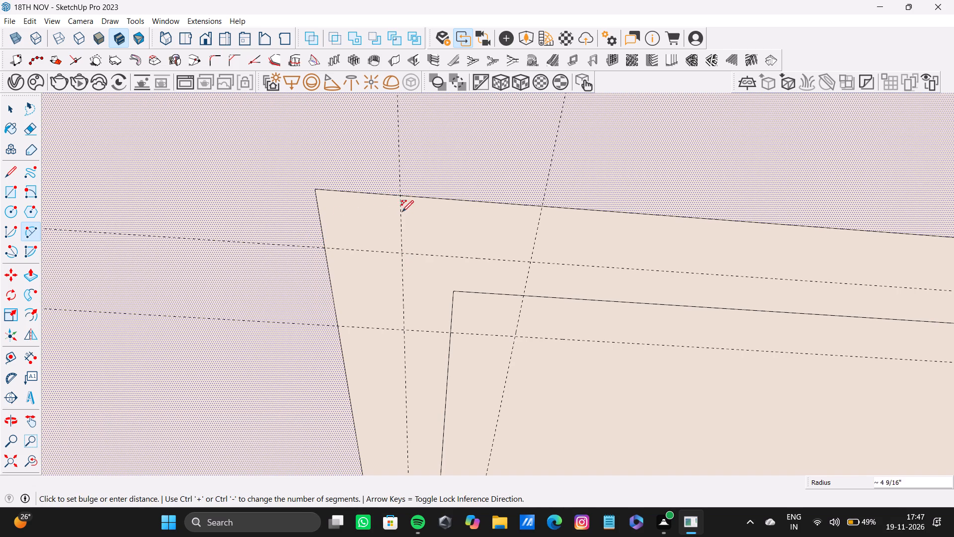
left_click(361, 205)
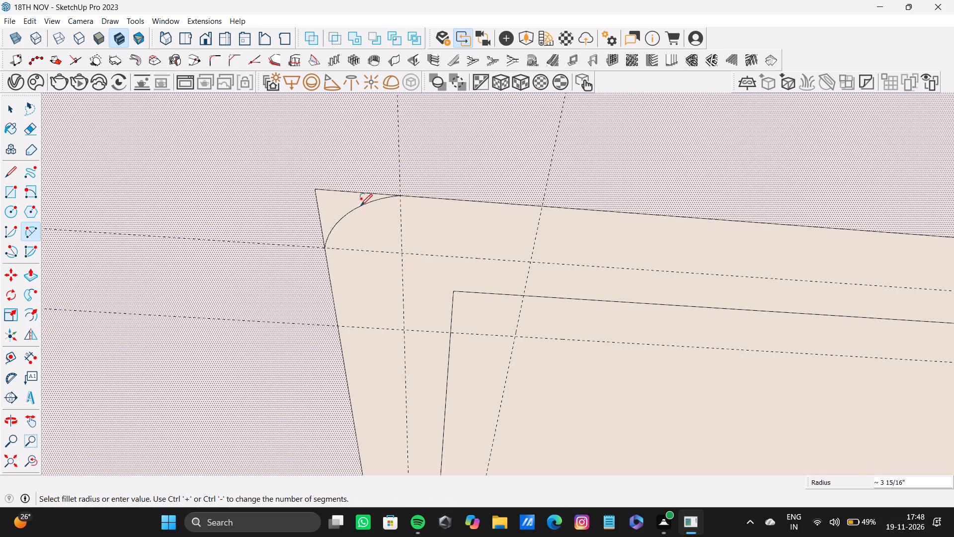
Draw the matching arc at the same corner of the inner ceiling rectangle, between the guide intersections on its edges.
scroll(407, 309, "down", 4)
middle_click_drag(406, 309, 561, 223)
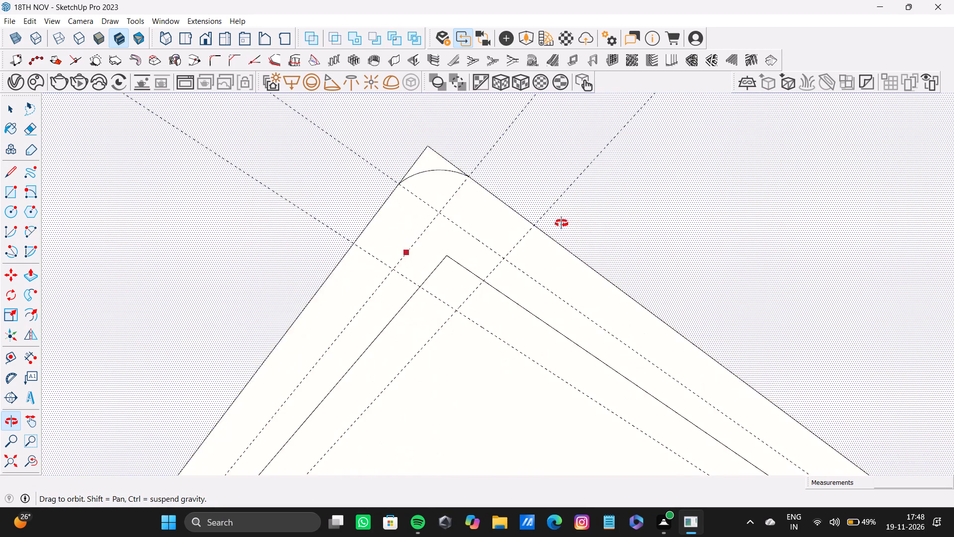
middle_click_drag(561, 223, 619, 257)
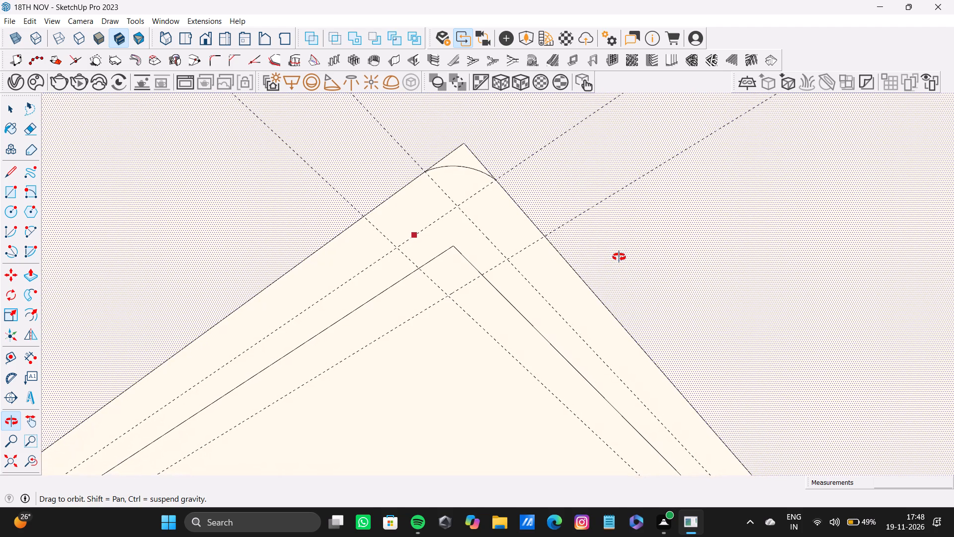
middle_click_drag(619, 257, 618, 253)
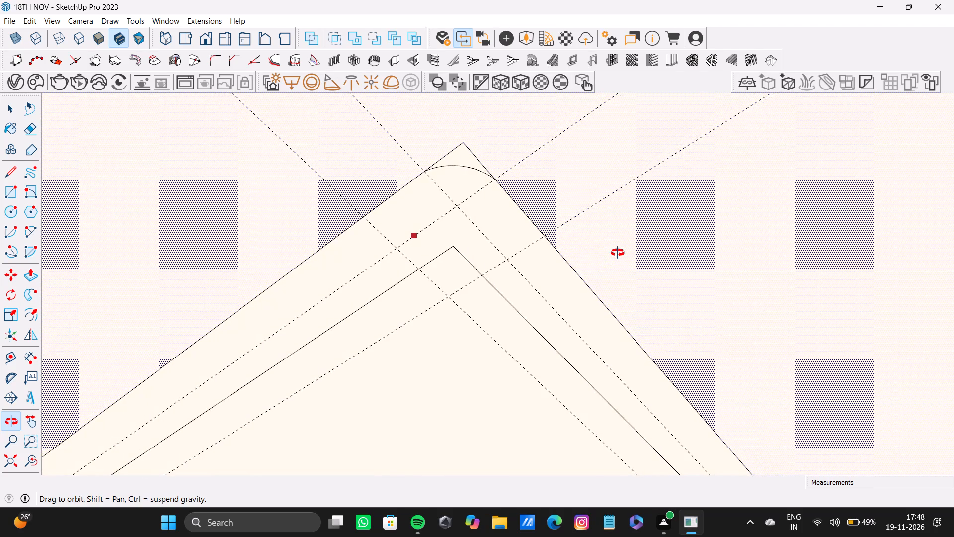
middle_click_drag(618, 253, 597, 251)
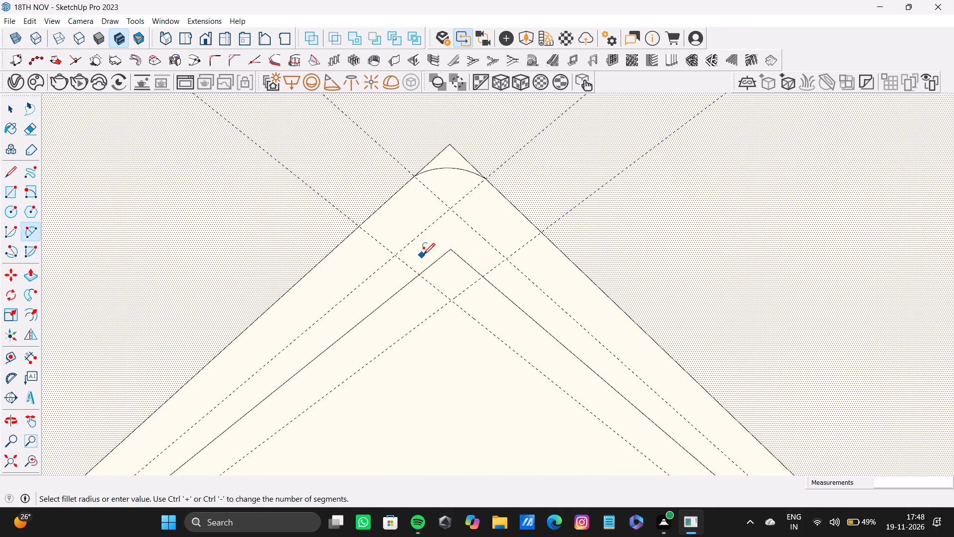
scroll(431, 256, "up", 10)
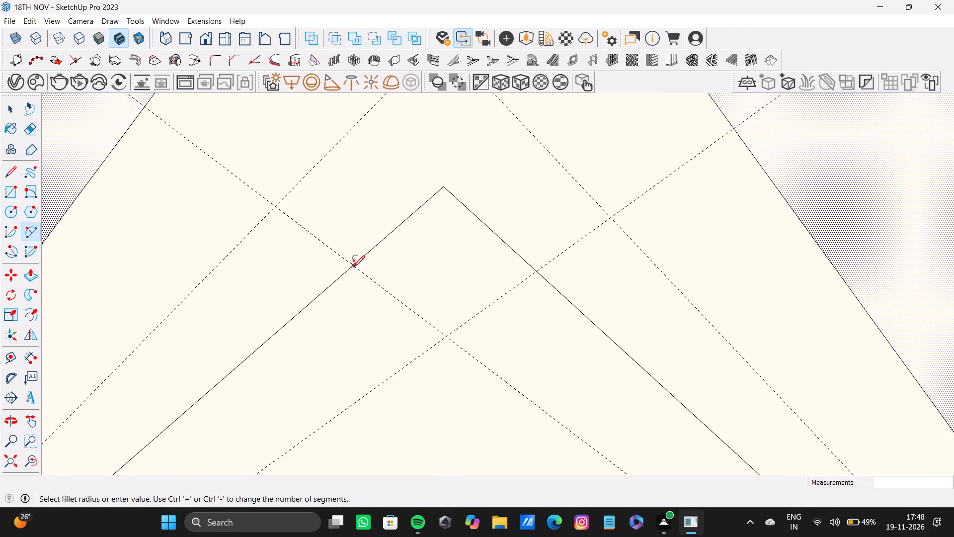
left_click(353, 267)
left_click(536, 276)
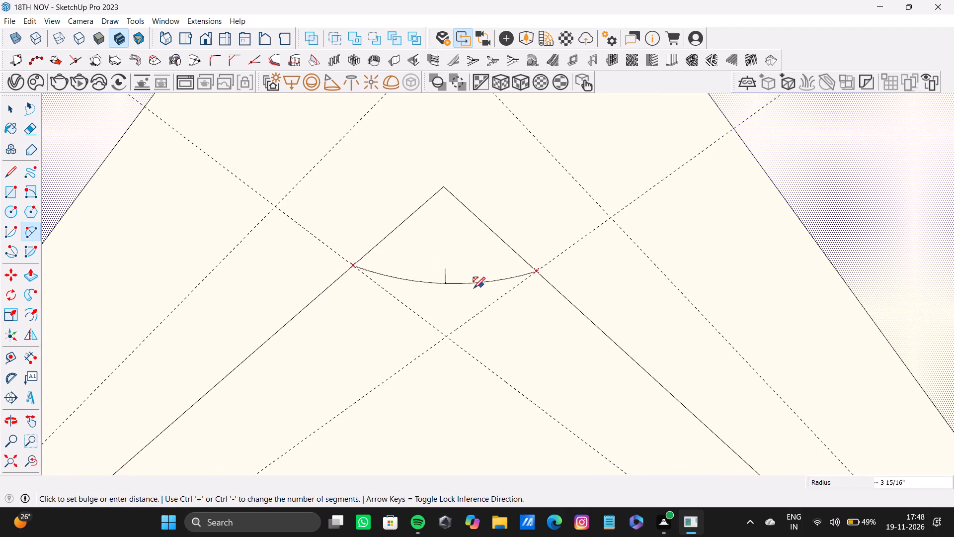
left_click(460, 237)
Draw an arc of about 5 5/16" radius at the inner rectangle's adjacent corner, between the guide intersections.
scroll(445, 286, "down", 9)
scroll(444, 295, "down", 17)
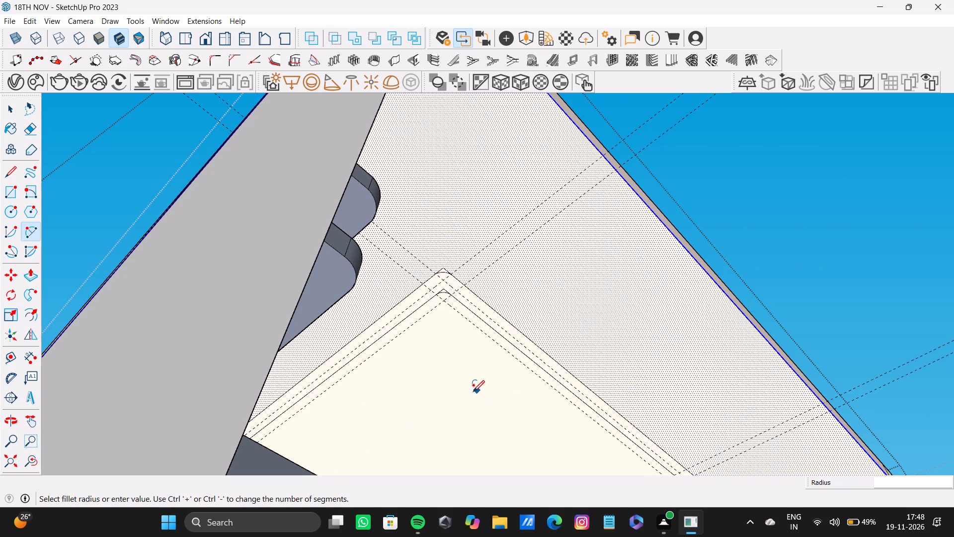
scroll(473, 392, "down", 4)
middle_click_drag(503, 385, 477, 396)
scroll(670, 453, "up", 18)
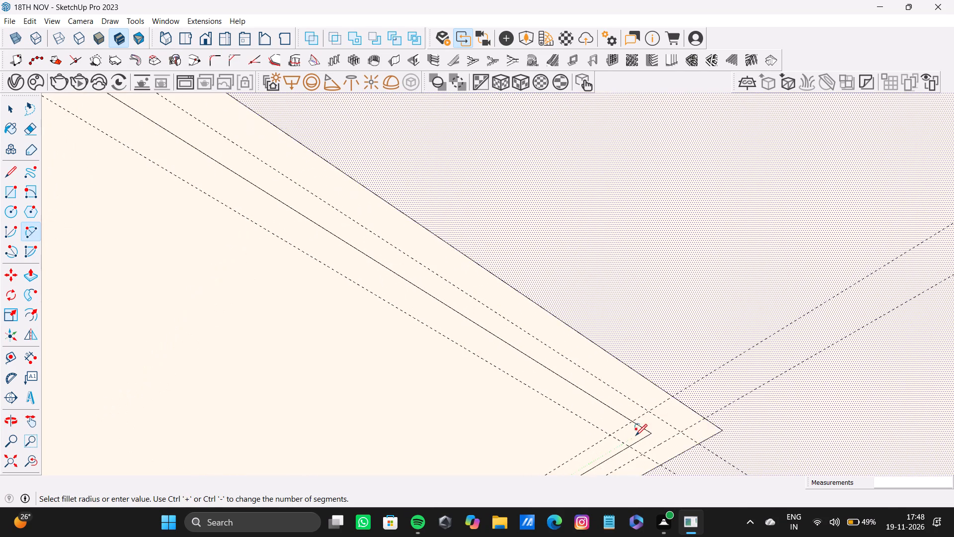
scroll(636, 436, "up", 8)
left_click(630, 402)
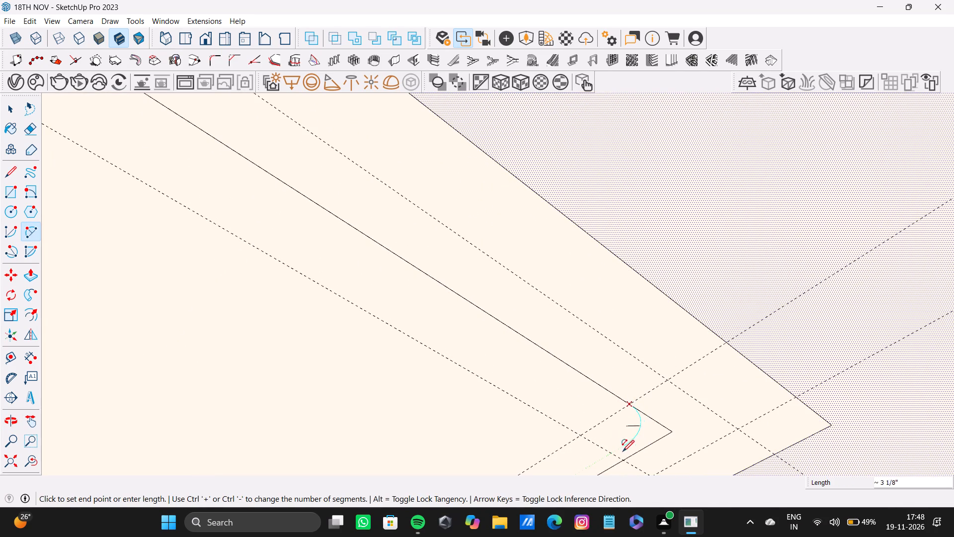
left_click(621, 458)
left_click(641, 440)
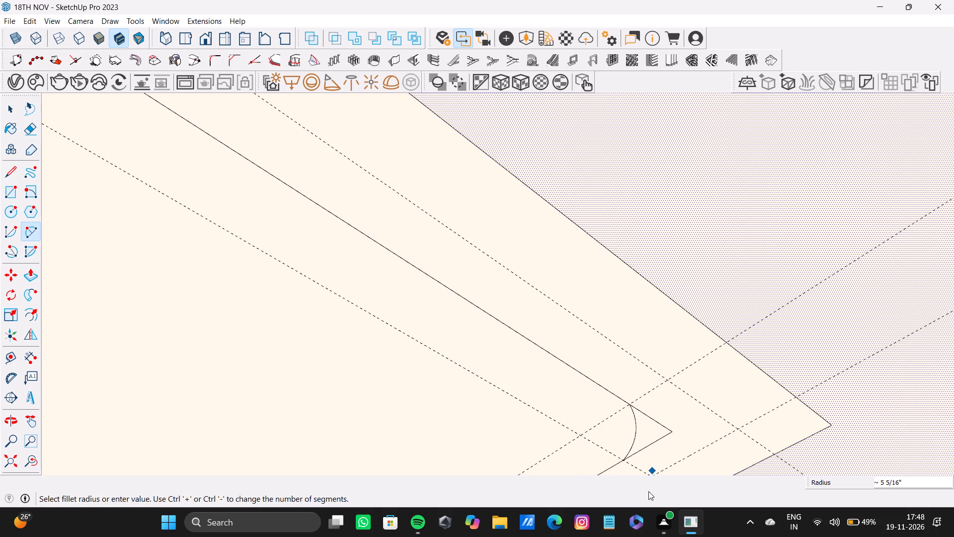
Round the outer rectangle's corner beside it with a 3" radius arc between the guide intersections.
scroll(621, 395, "down", 6)
scroll(698, 419, "down", 6)
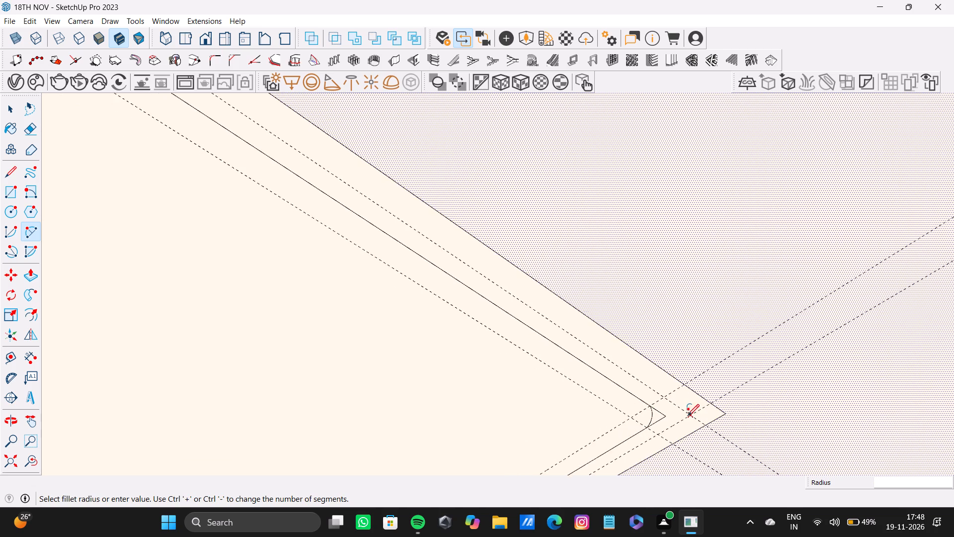
middle_click_drag(688, 416, 639, 328)
scroll(771, 378, "up", 4)
scroll(728, 369, "up", 7)
left_click(697, 327)
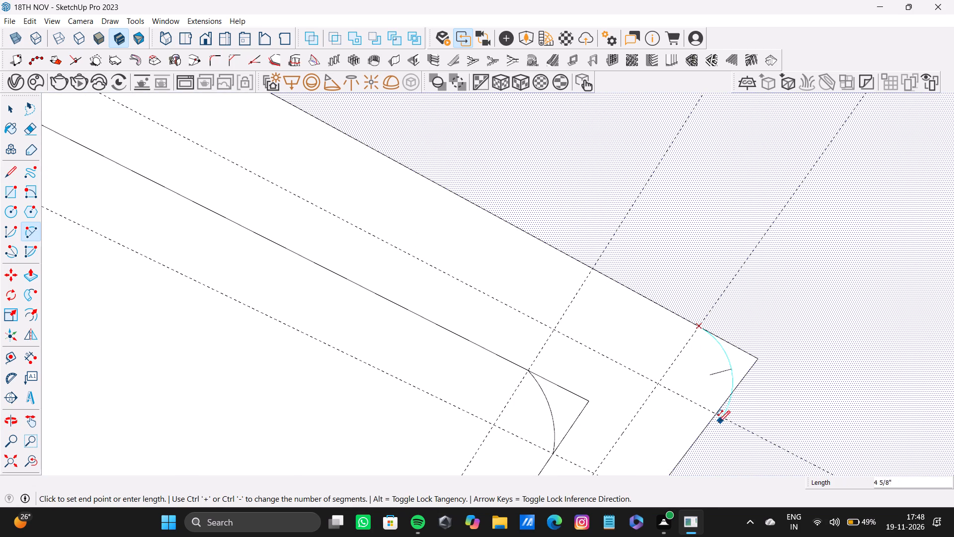
left_click(712, 420)
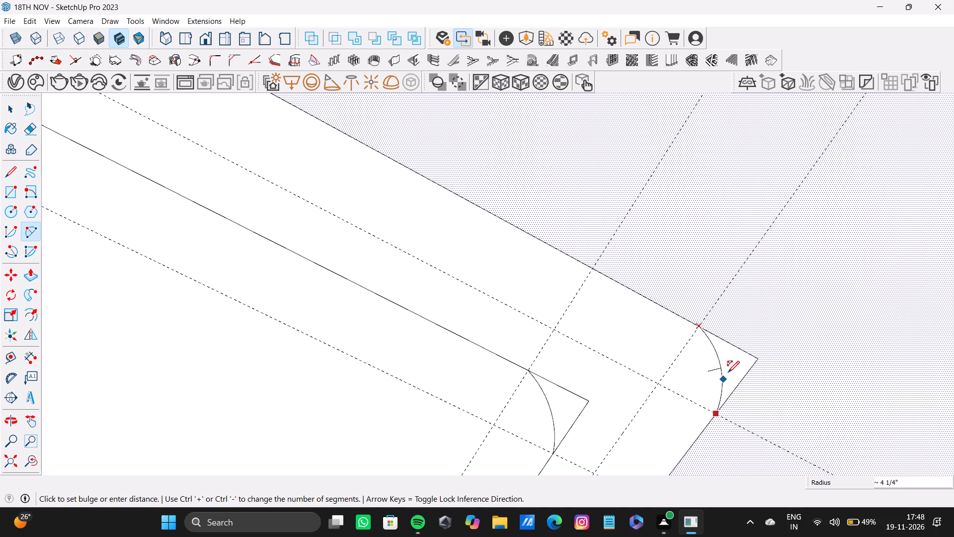
left_click(732, 368)
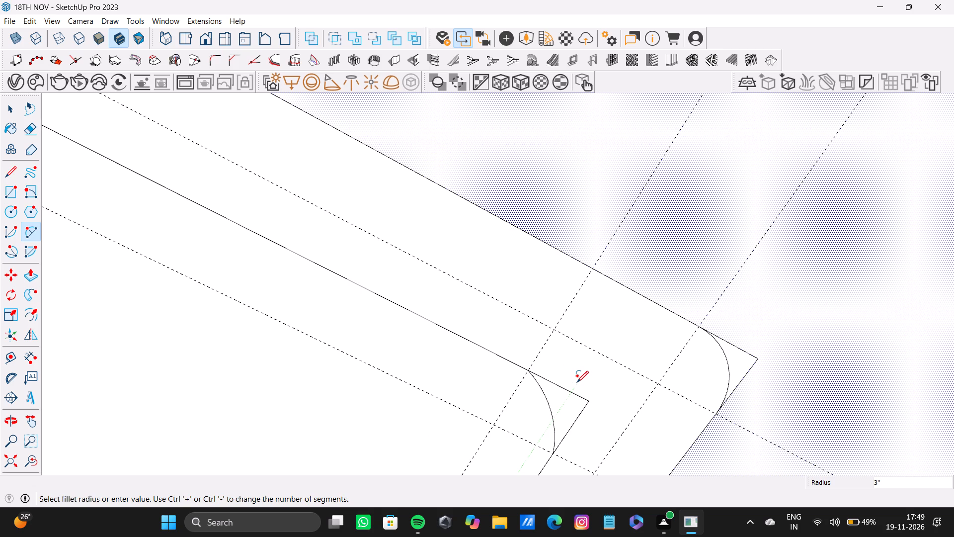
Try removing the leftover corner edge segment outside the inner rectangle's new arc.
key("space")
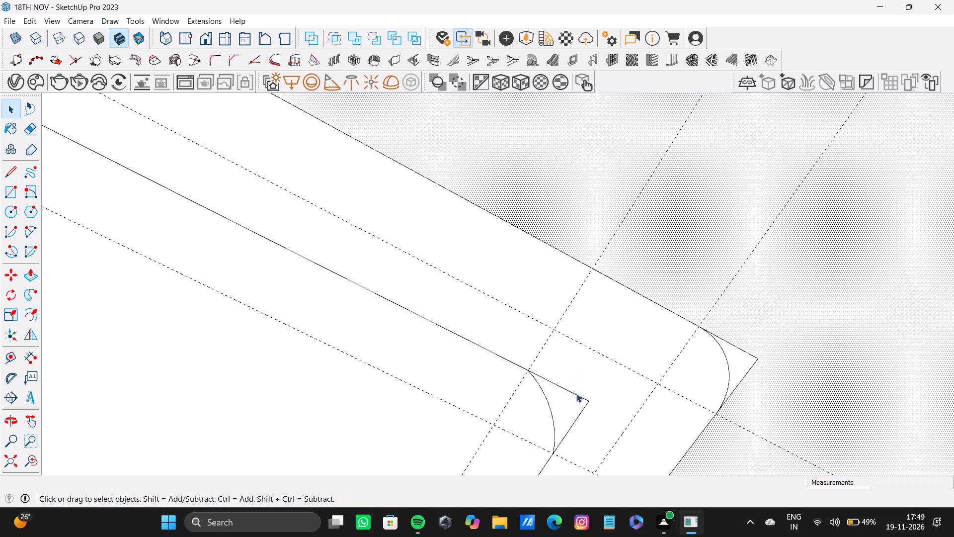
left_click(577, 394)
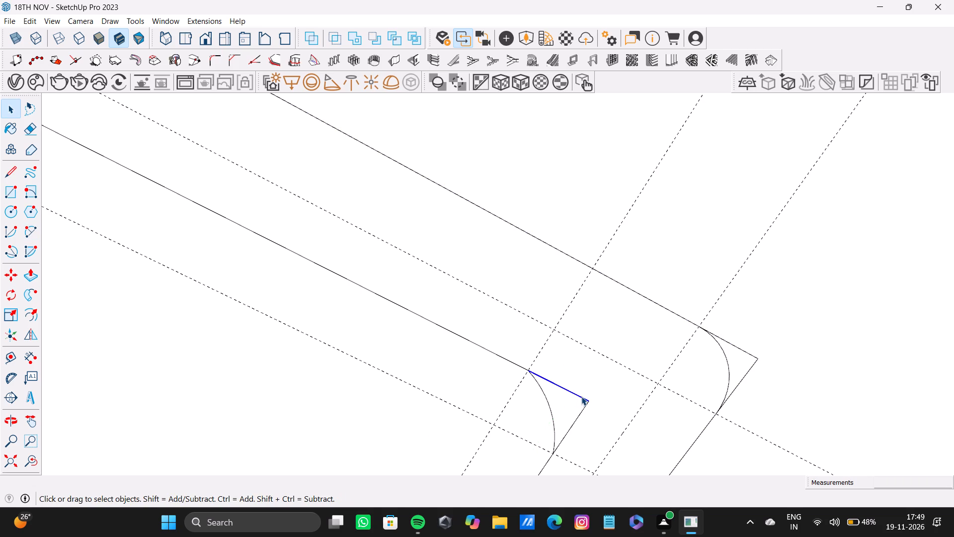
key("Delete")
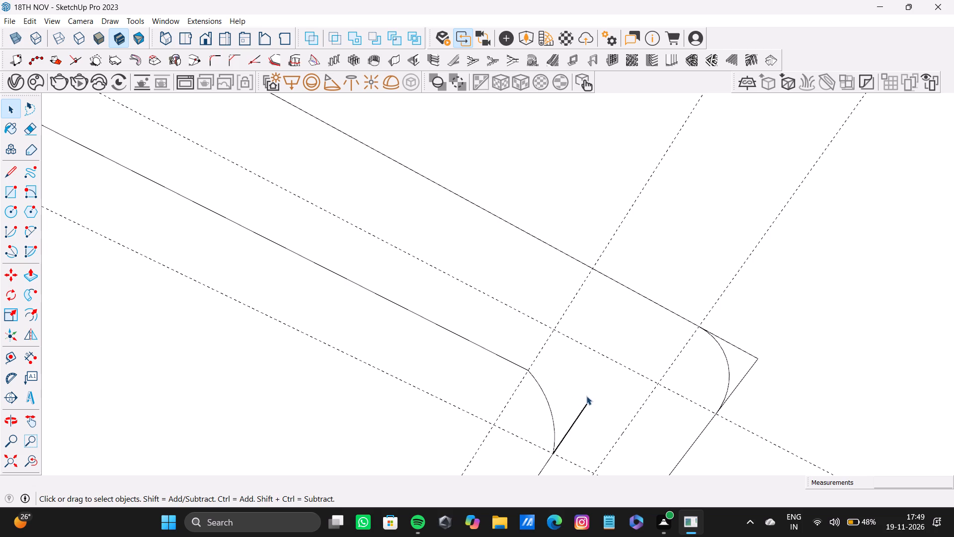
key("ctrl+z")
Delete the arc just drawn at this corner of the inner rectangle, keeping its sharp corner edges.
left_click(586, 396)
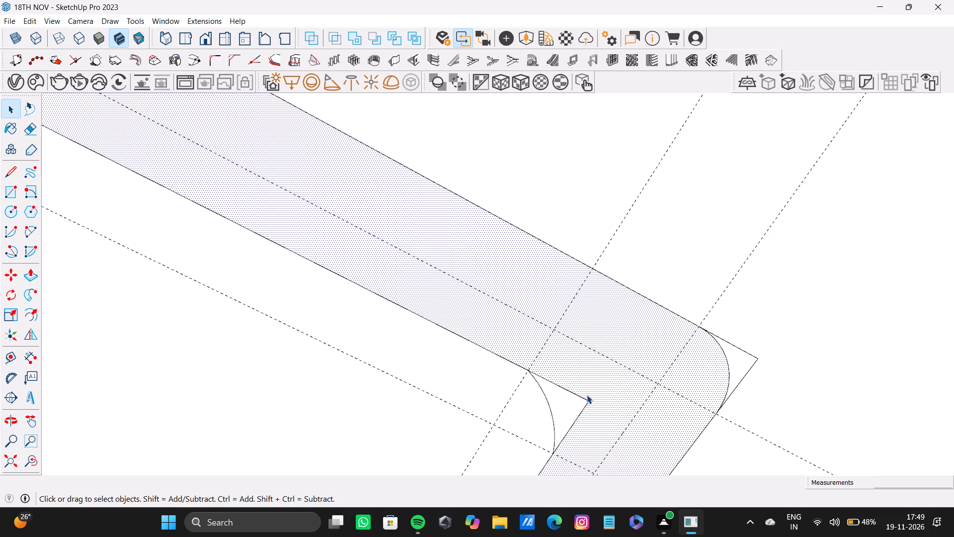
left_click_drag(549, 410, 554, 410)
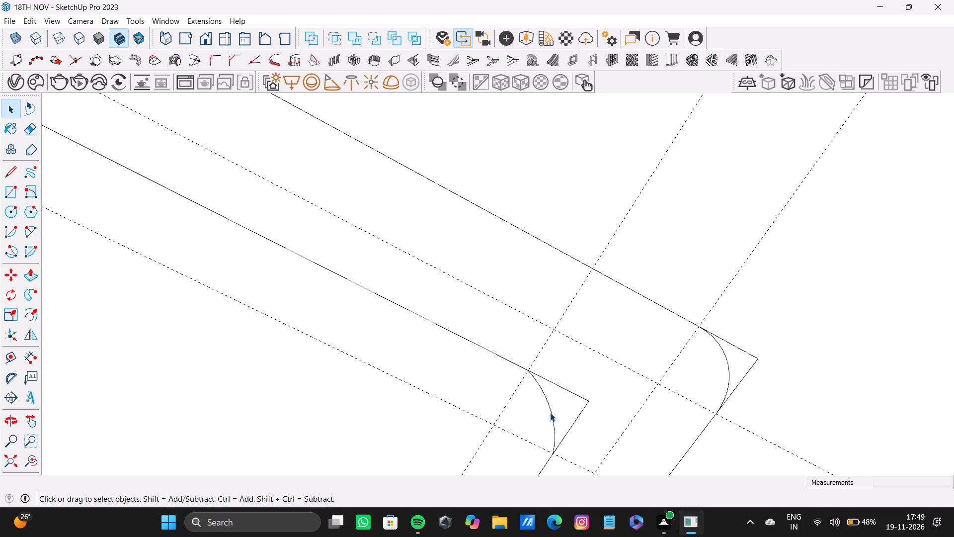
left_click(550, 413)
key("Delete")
Round the inner rectangle's sharp corner with a 3" radius arc between the guide intersections.
key("a")
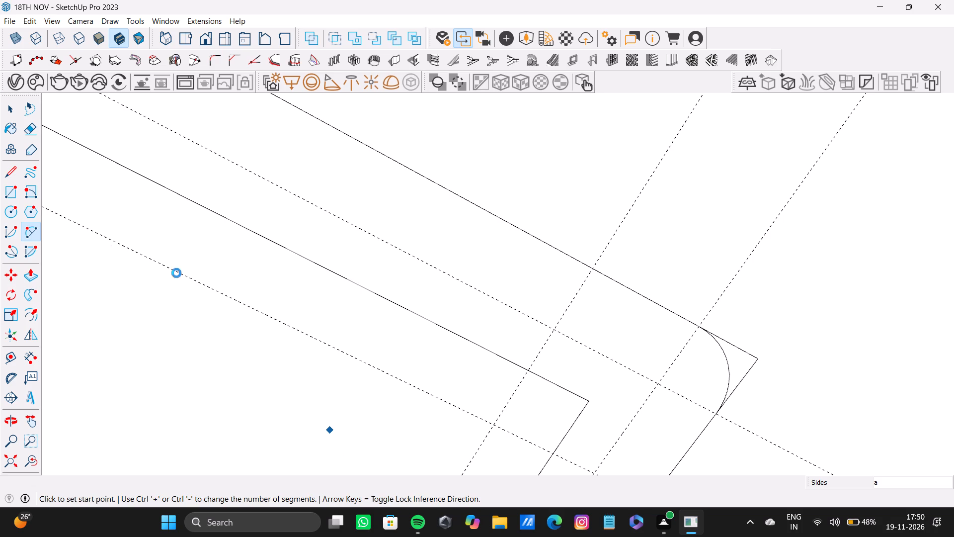
scroll(529, 382, "up", 6)
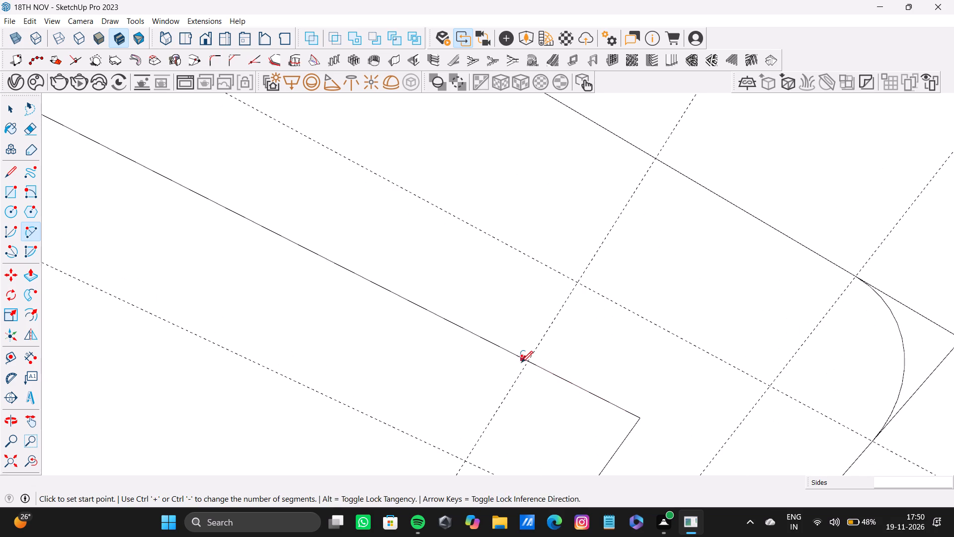
scroll(521, 365, "down", 8)
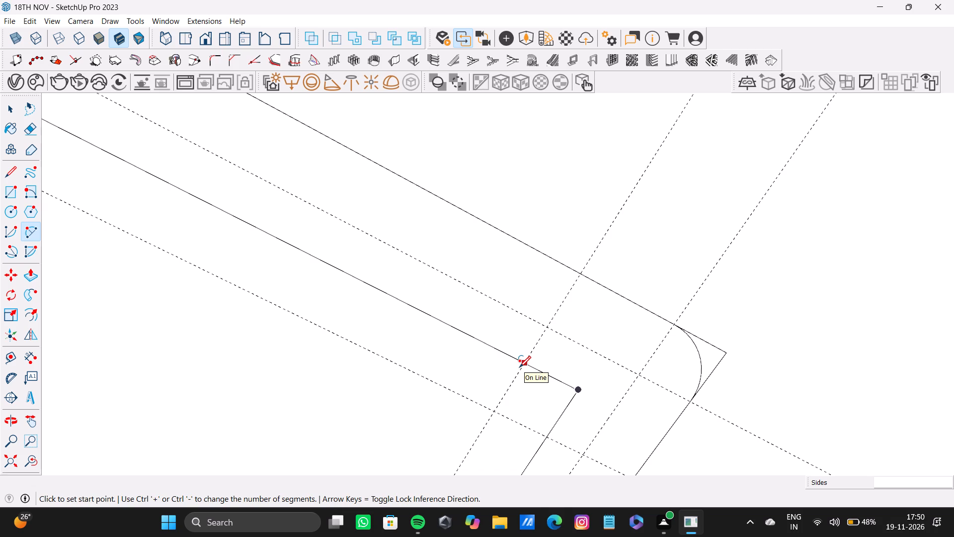
scroll(551, 359, "up", 7)
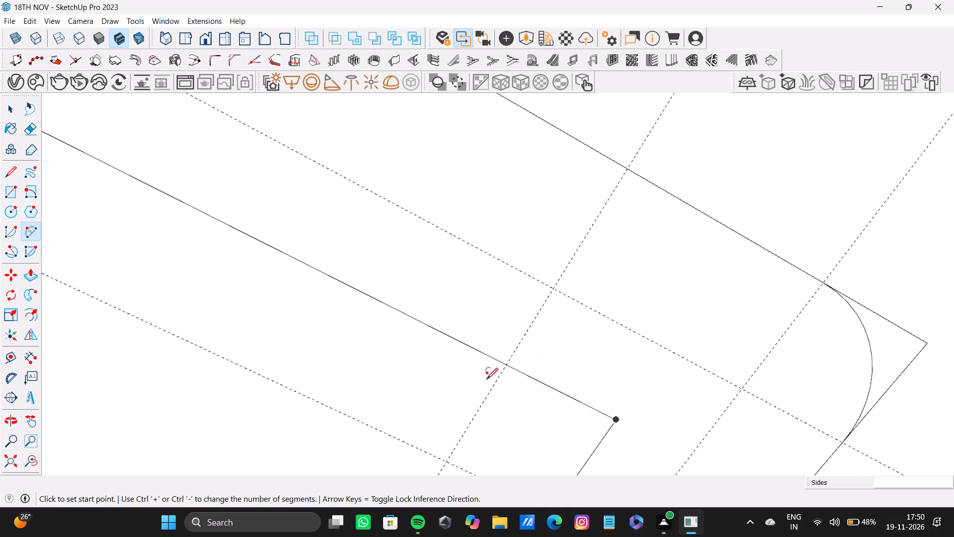
scroll(509, 373, "down", 9)
middle_click_drag(511, 373, 551, 354)
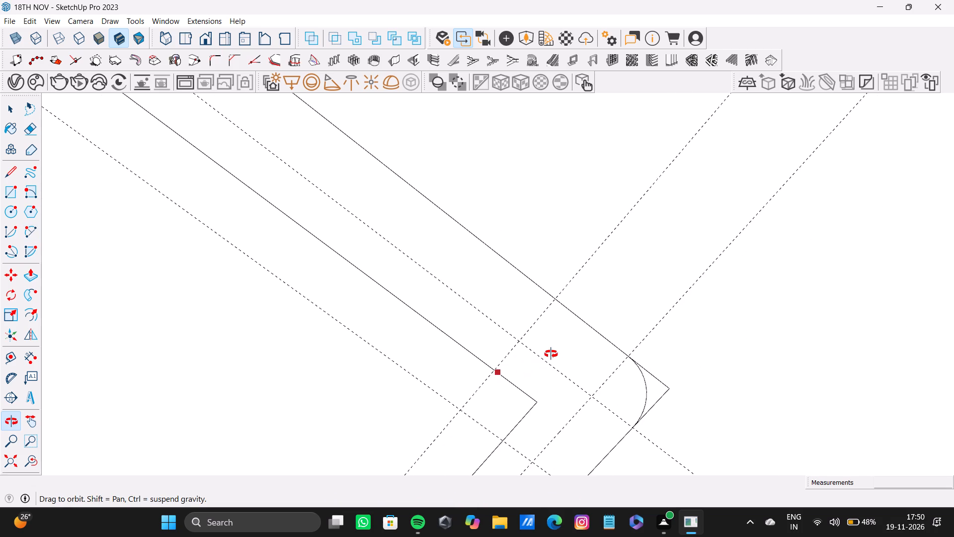
middle_click_drag(551, 354, 554, 374)
scroll(457, 365, "up", 4)
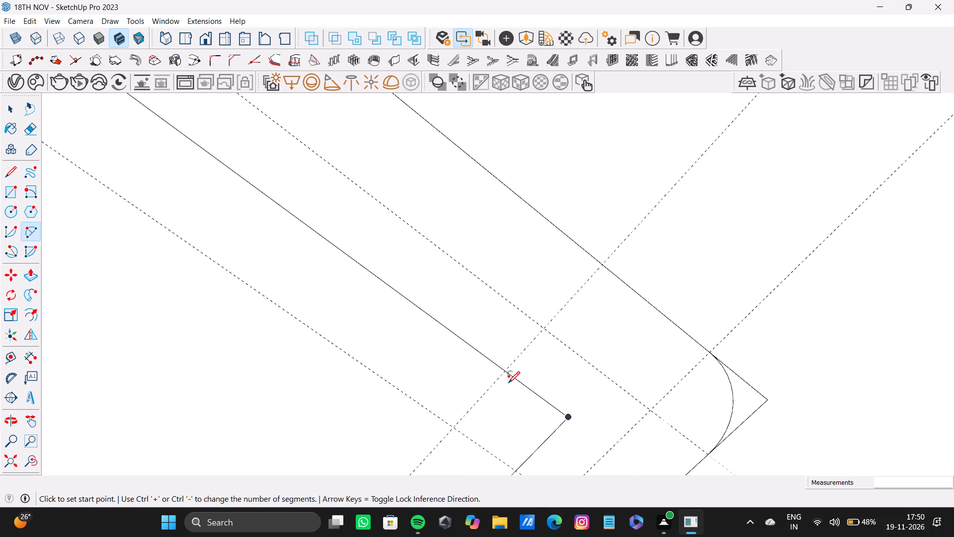
scroll(508, 383, "down", 8)
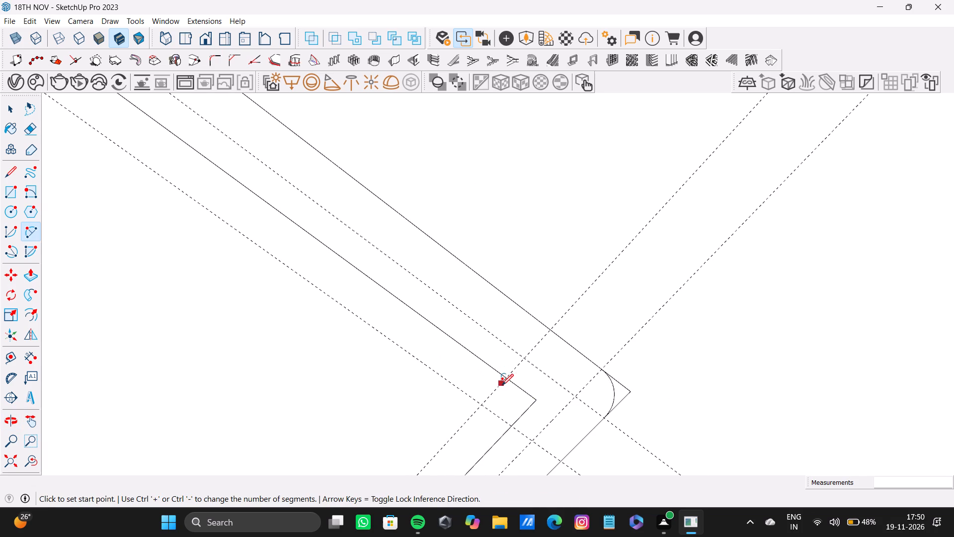
scroll(502, 385, "down", 2)
scroll(500, 385, "up", 9)
scroll(505, 388, "down", 4)
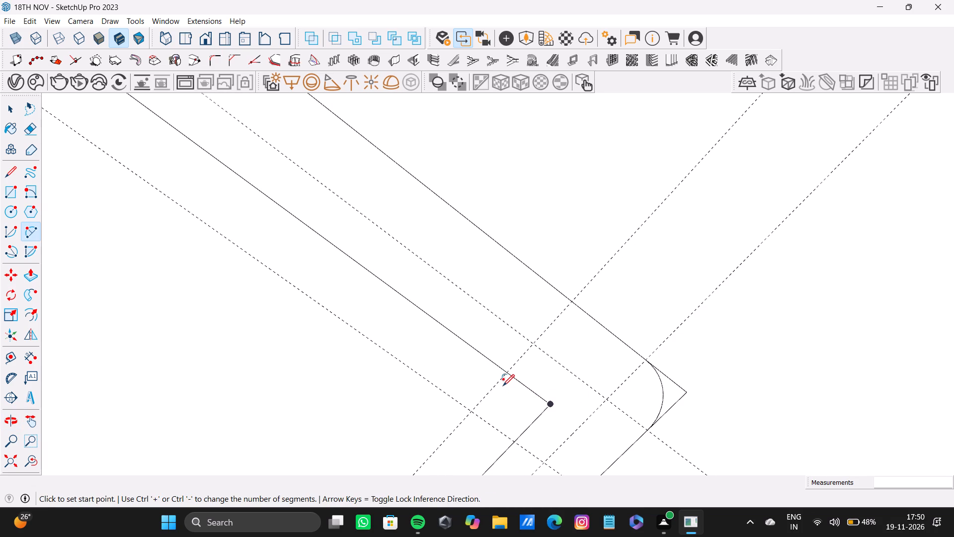
scroll(503, 376, "up", 1)
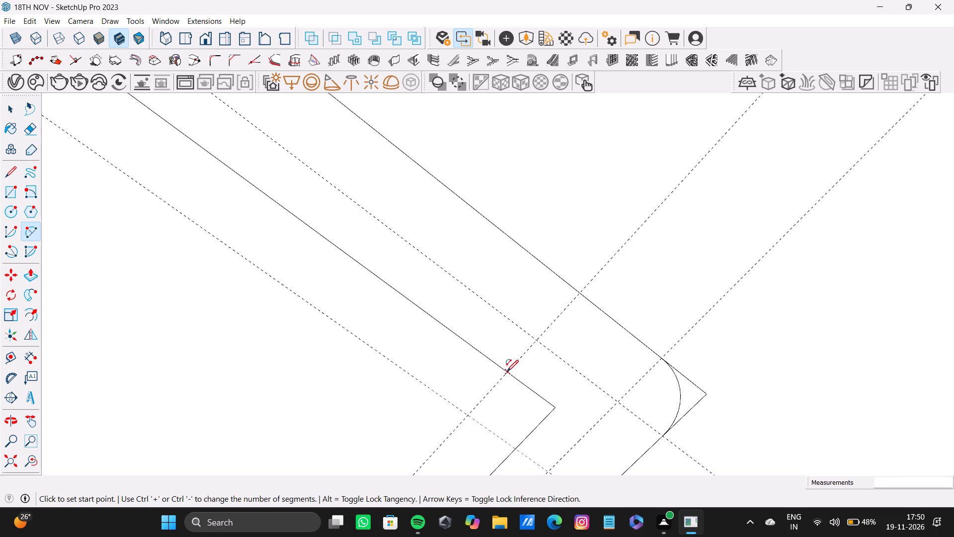
left_click(507, 371)
left_click(516, 450)
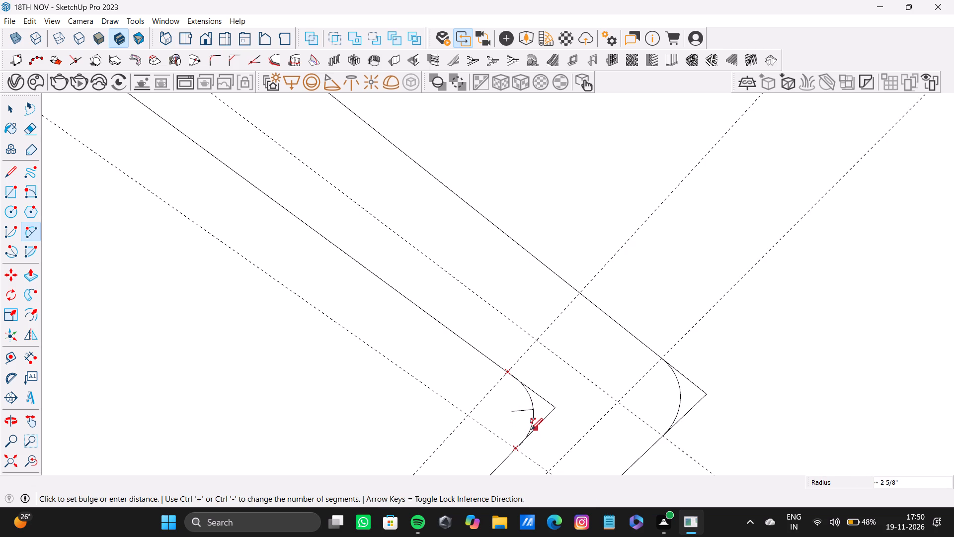
left_click(532, 421)
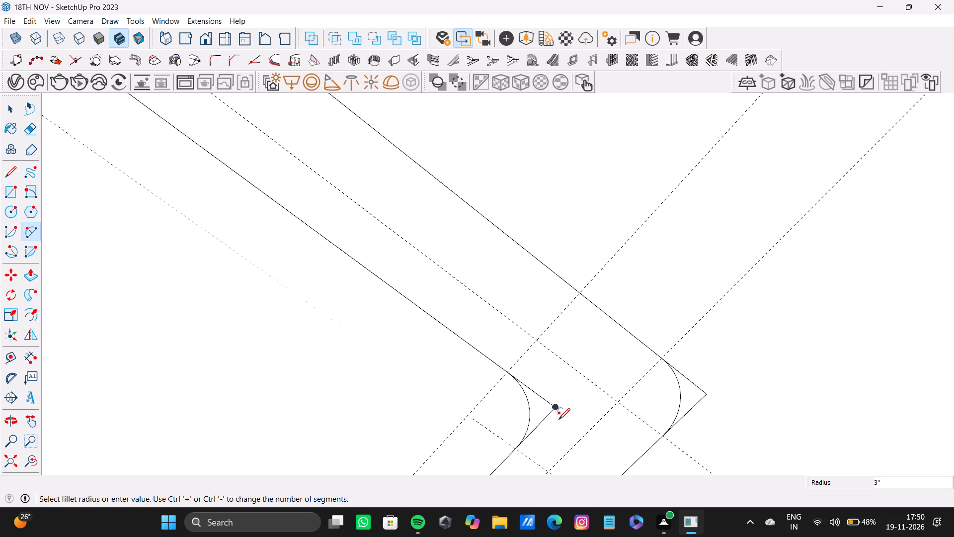
key("space")
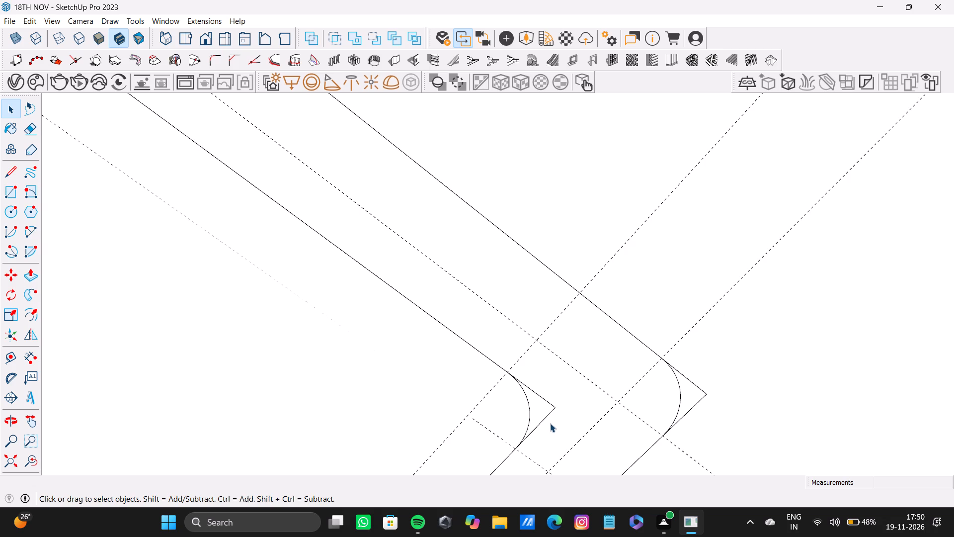
Delete the leftover sharp corner edges outside the arcs of both the inner and outer rectangles at this corner.
left_click(544, 397)
left_click(544, 397)
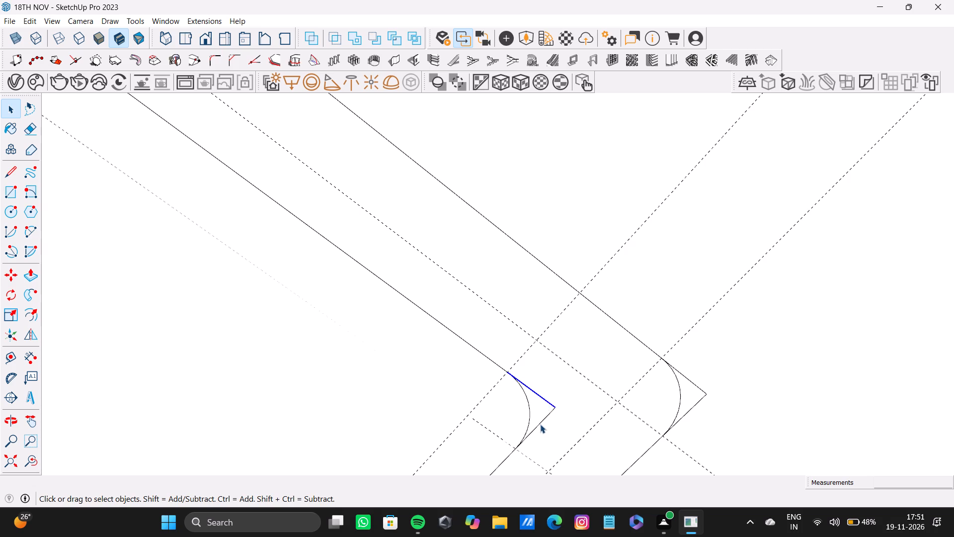
left_click(540, 424)
left_click(538, 424)
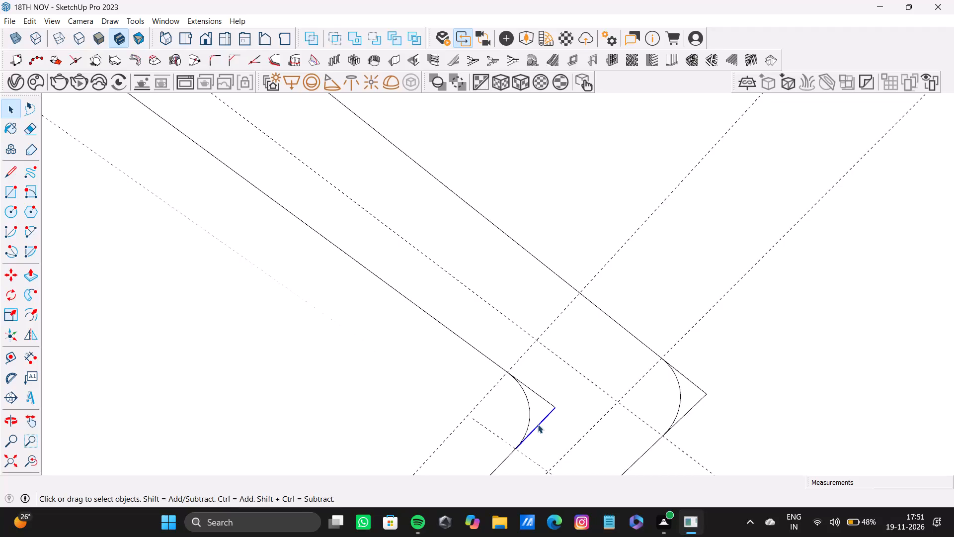
left_click(550, 401)
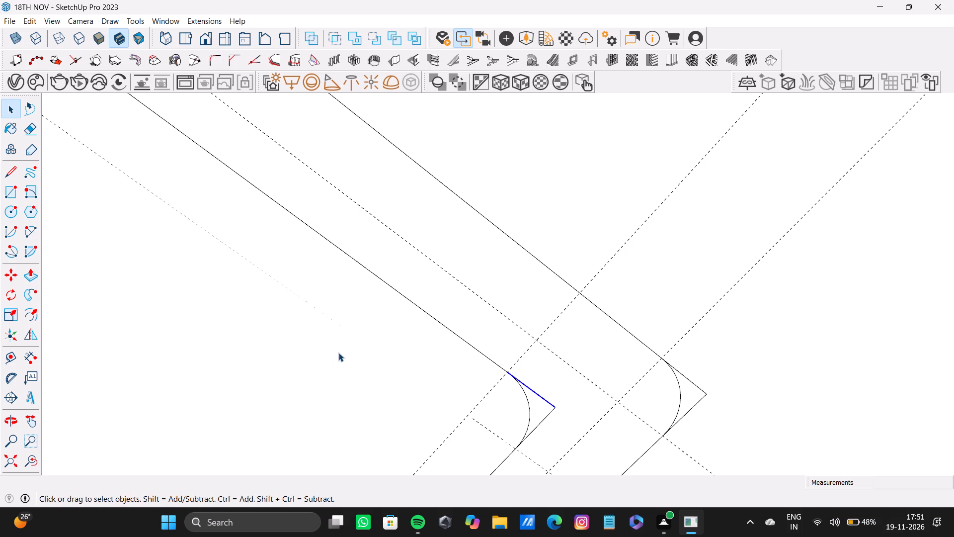
scroll(433, 390, "down", 7)
scroll(517, 412, "down", 3)
middle_click_drag(512, 404, 330, 347, "shift")
scroll(373, 354, "up", 8, "shift")
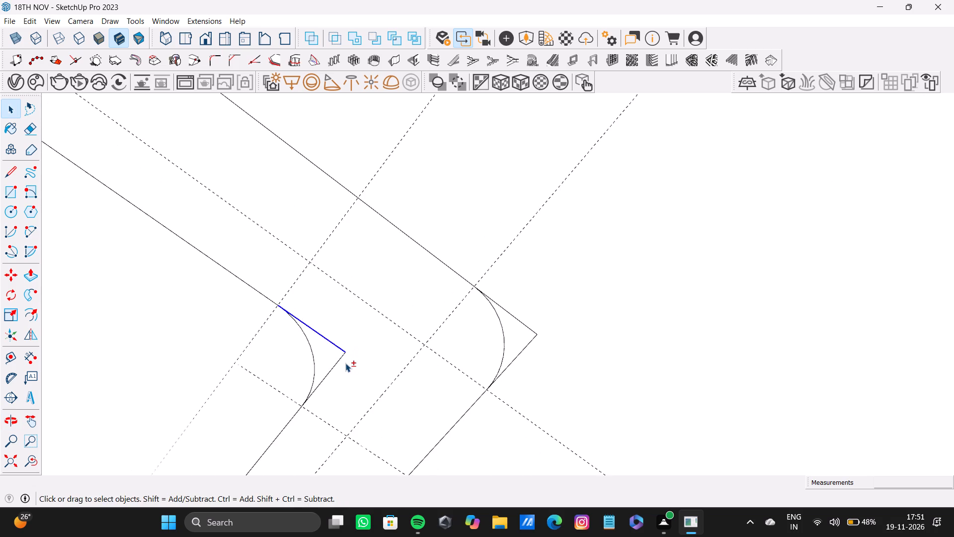
scroll(345, 363, "up", 1, "shift")
left_click(337, 360, "shift")
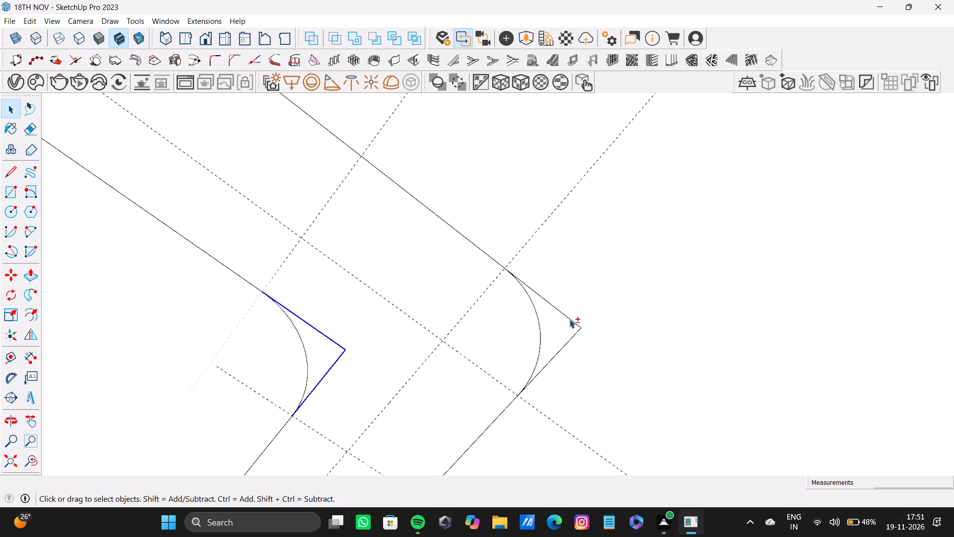
left_click(569, 319, "shift")
left_click(574, 335, "shift")
key("shift+Delete")
At another rounded ceiling corner, delete the sharp edge segments outside the inner and outer rectangles' arcs.
scroll(575, 336, "down", 11)
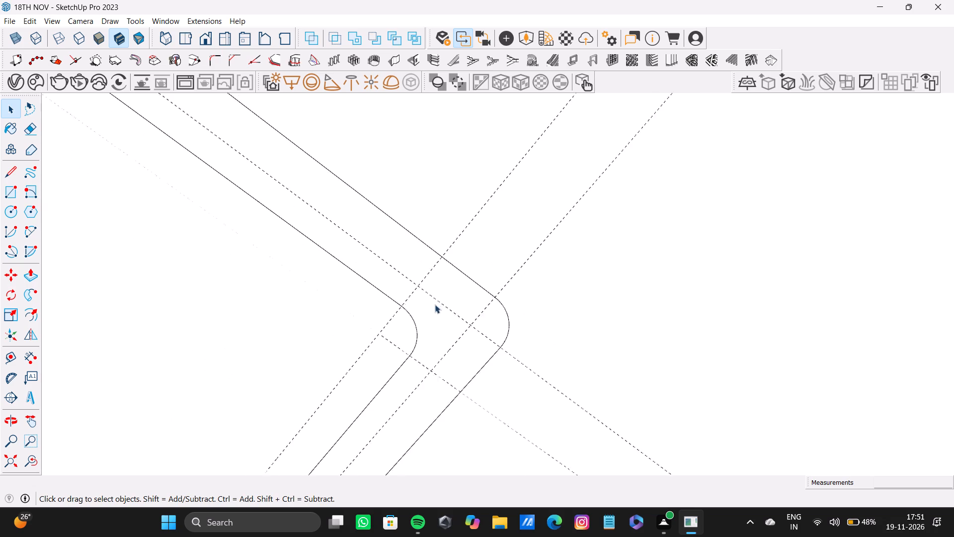
scroll(435, 304, "down", 4)
middle_click_drag(434, 304, 540, 296, "shift")
scroll(443, 313, "down", 8)
middle_click_drag(411, 292, 538, 316, "shift")
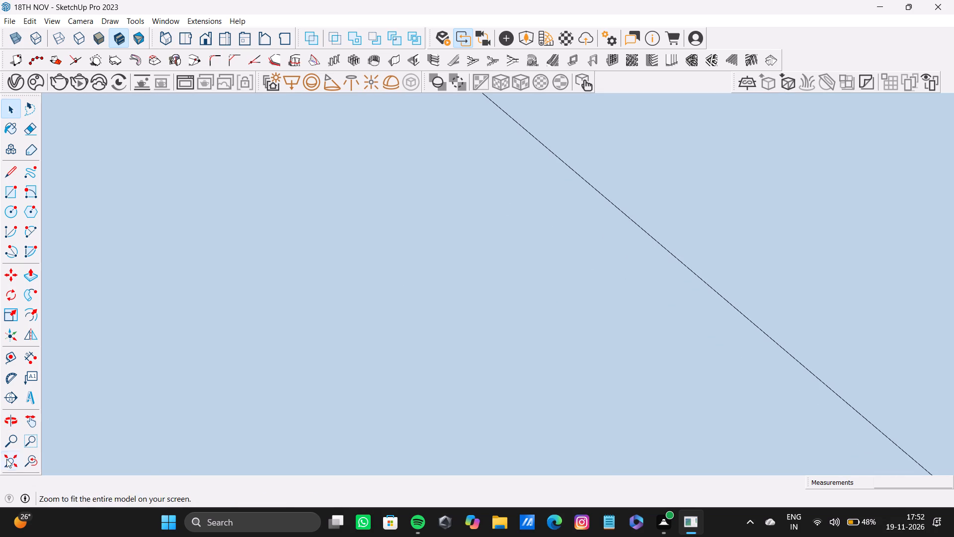
left_click(6, 459)
middle_click_drag(356, 277, 328, 457)
scroll(655, 271, "up", 10)
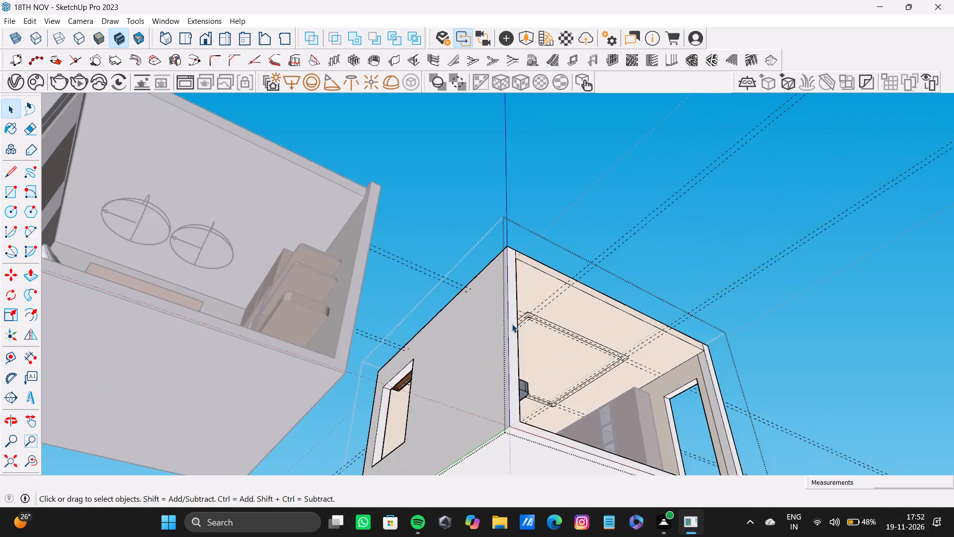
scroll(512, 324, "up", 20)
scroll(512, 324, "up", 14)
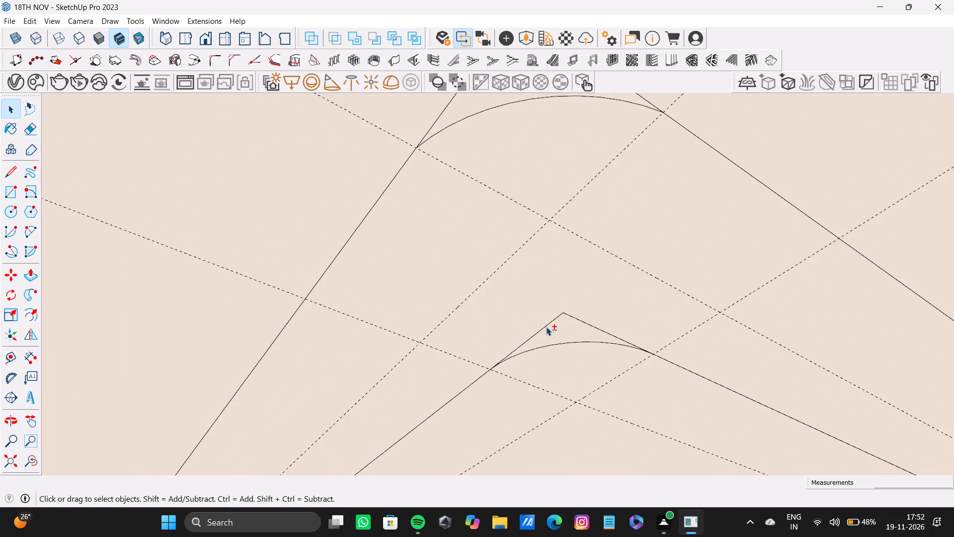
left_click(546, 326, "shift")
left_click(574, 319, "shift")
middle_click_drag(556, 210, 480, 364, "shift")
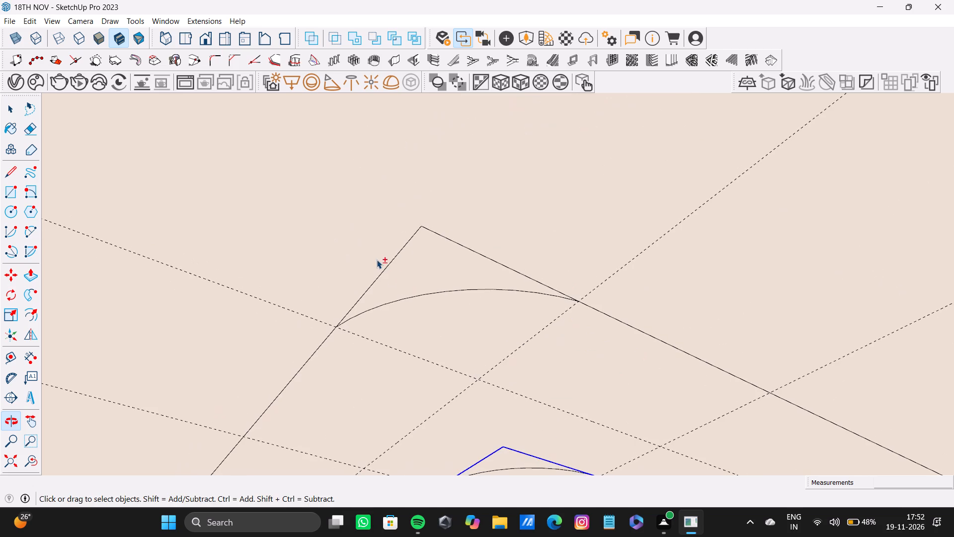
left_click(386, 262, "shift")
left_click(397, 235, "shift")
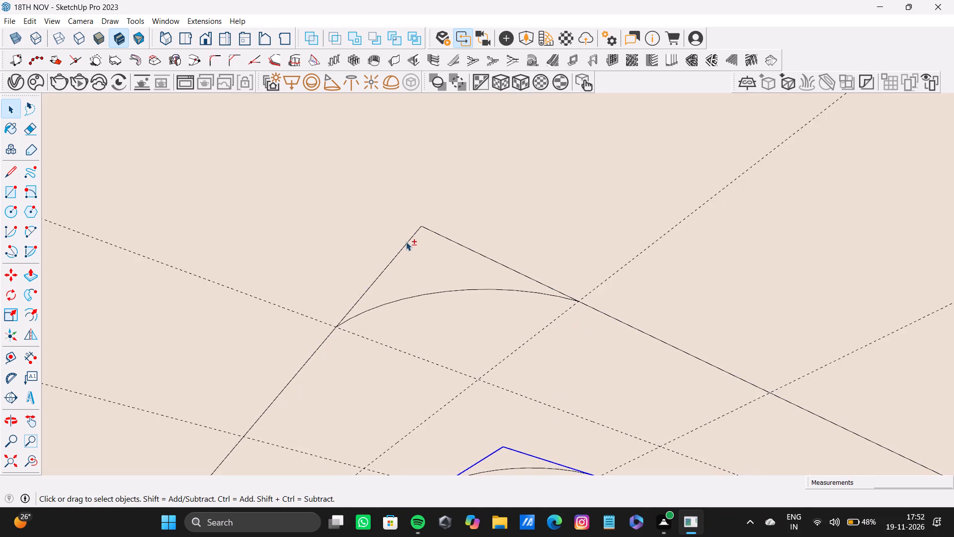
left_click(406, 242, "shift")
left_click(435, 232, "shift")
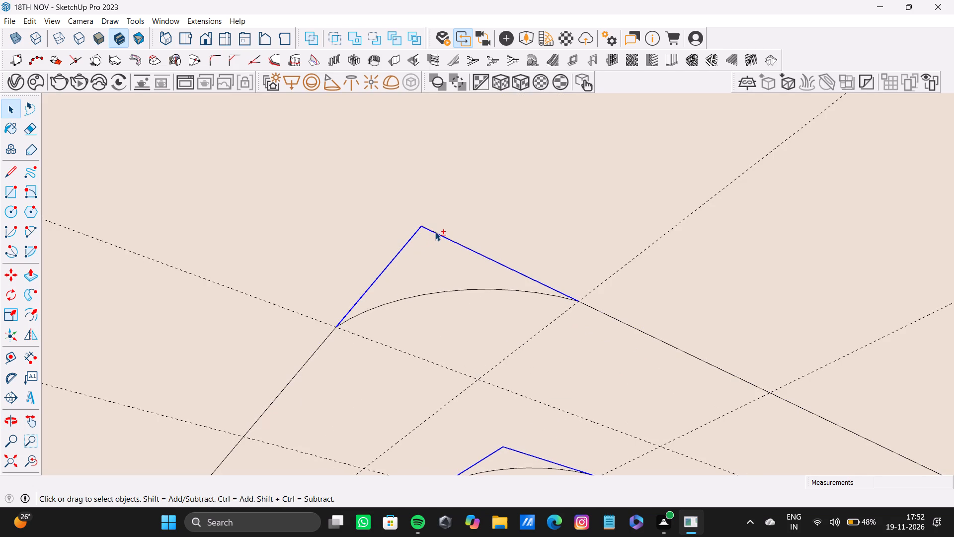
key("shift+Delete")
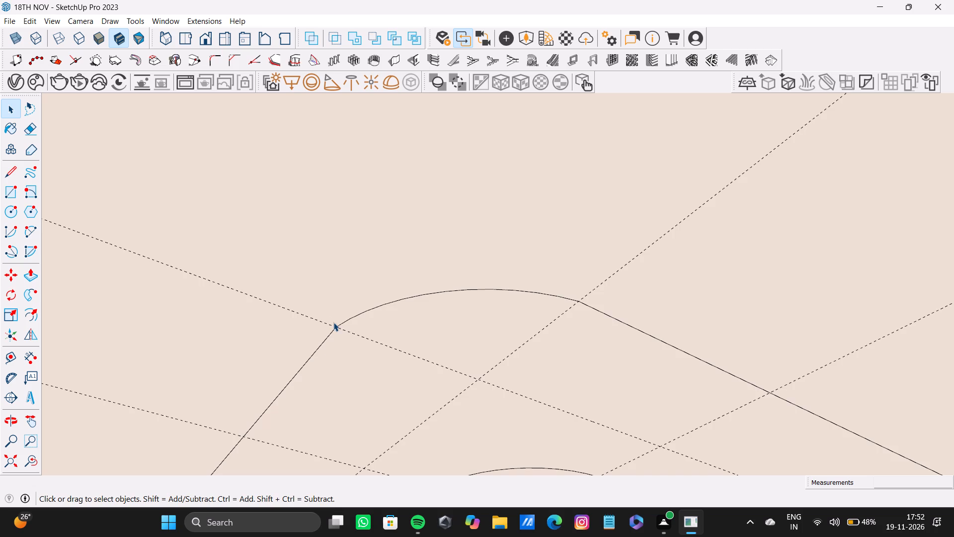
Delete the four leftover edge segments outside both arcs at the next untrimmed corner of the ceiling rectangles.
scroll(380, 338, "down", 9)
scroll(381, 338, "up", 1)
scroll(383, 338, "down", 18)
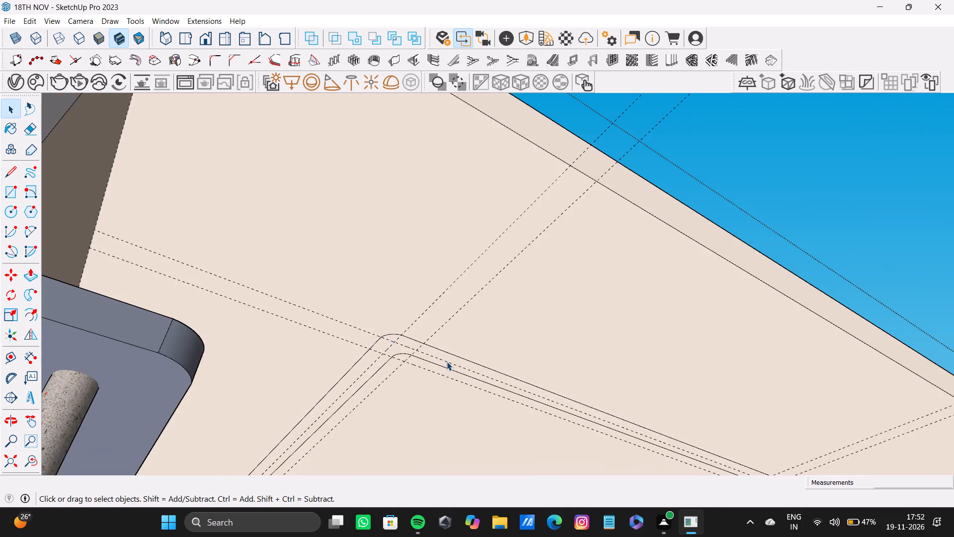
middle_click_drag(447, 361, 387, 363)
scroll(590, 385, "down", 4)
scroll(515, 372, "down", 4)
middle_click_drag(524, 380, 487, 377)
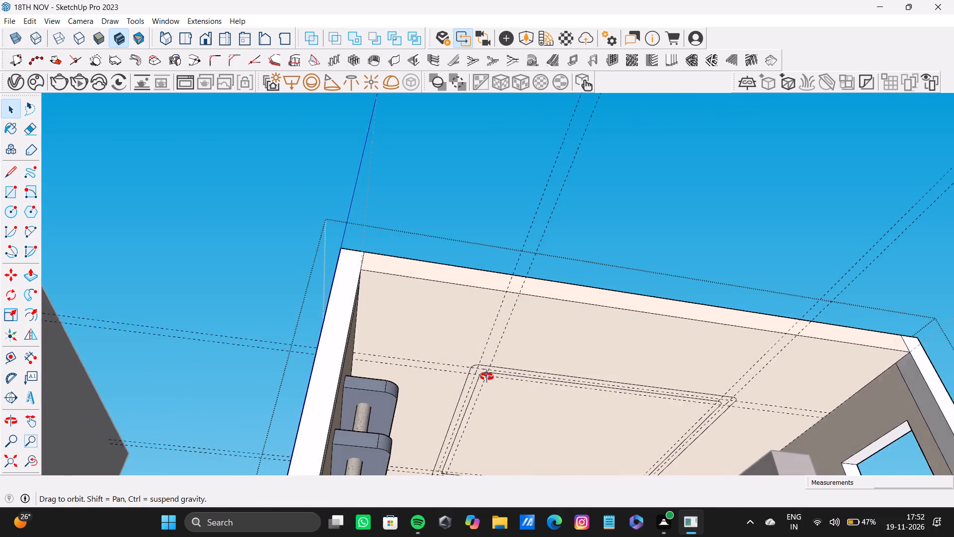
middle_click_drag(487, 377, 419, 260)
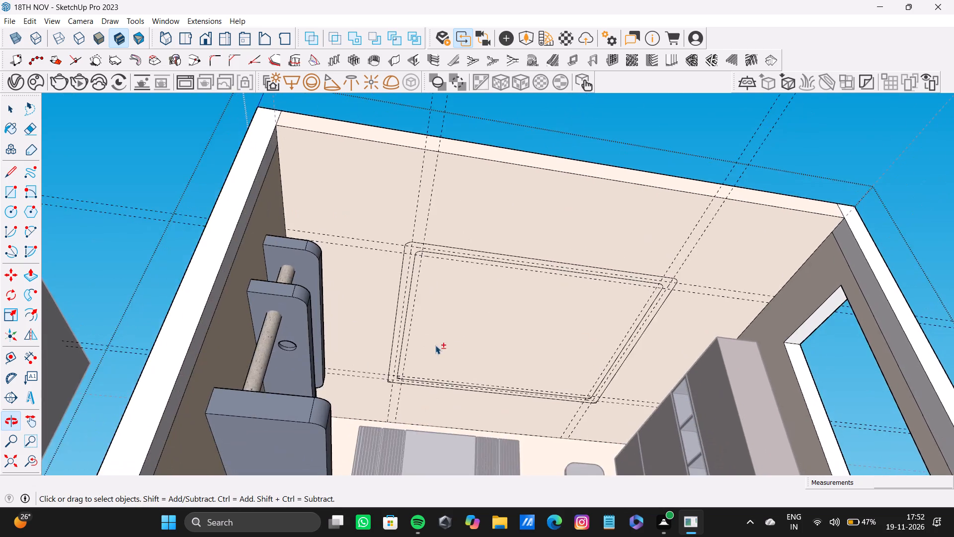
scroll(433, 345, "up", 17, "shift")
scroll(314, 406, "up", 13, "shift")
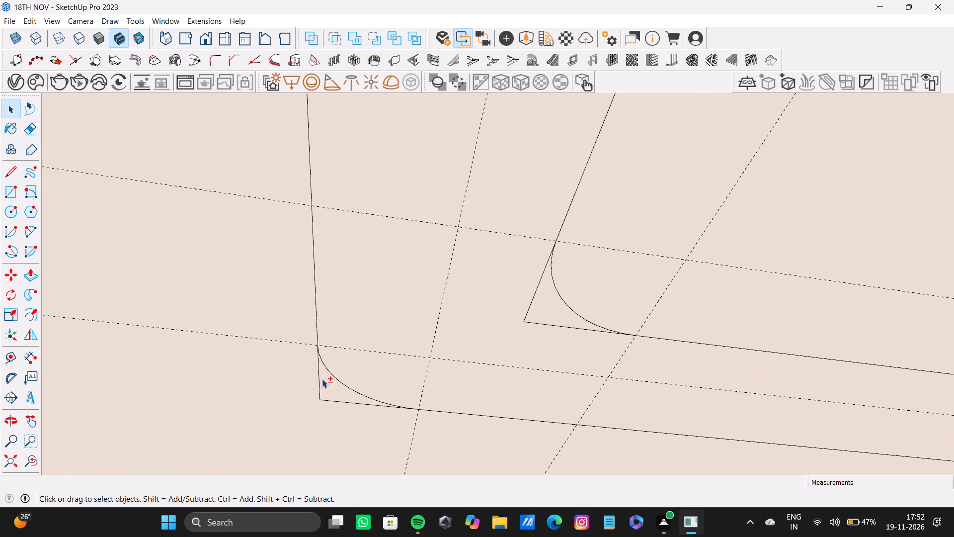
left_click(319, 378, "shift")
left_click(339, 402, "shift")
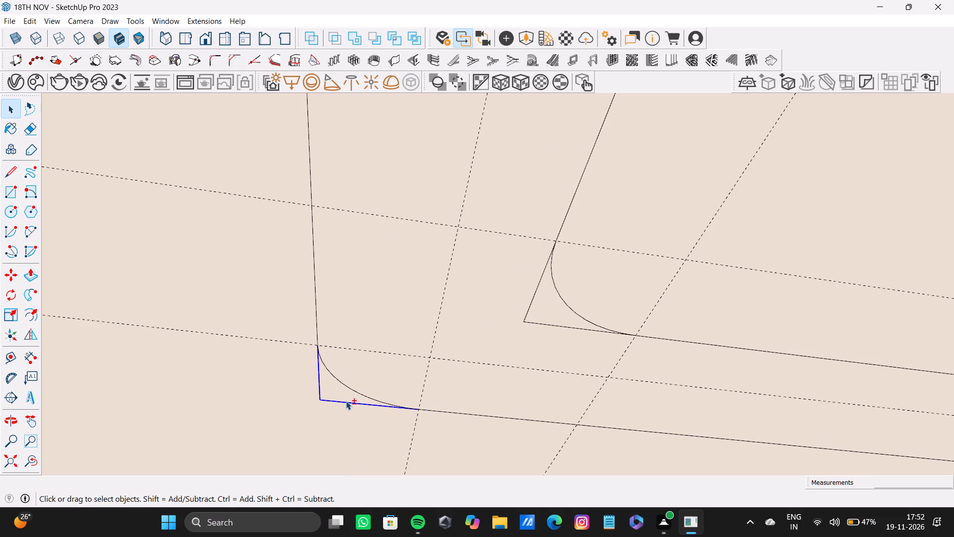
left_click(532, 302, "shift")
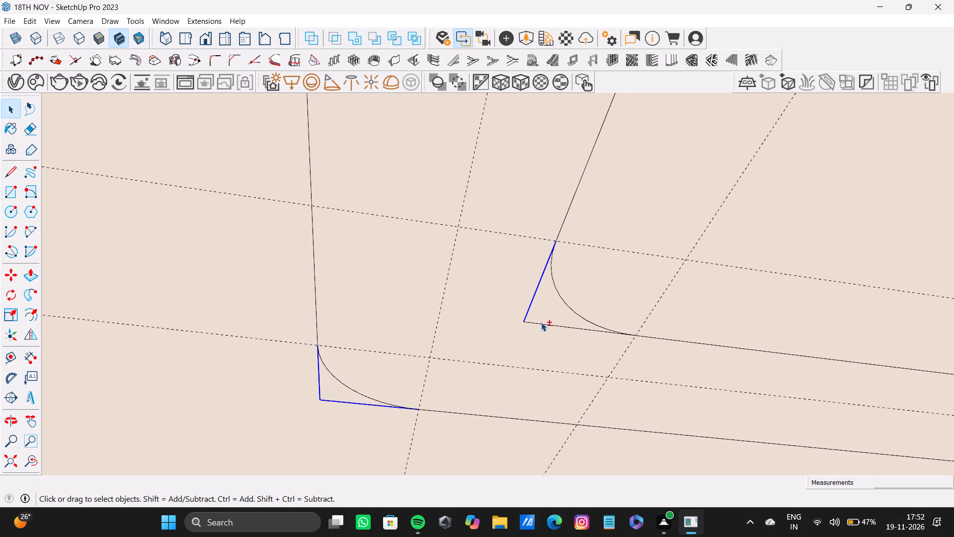
left_click(542, 323, "shift")
key("shift+Delete")
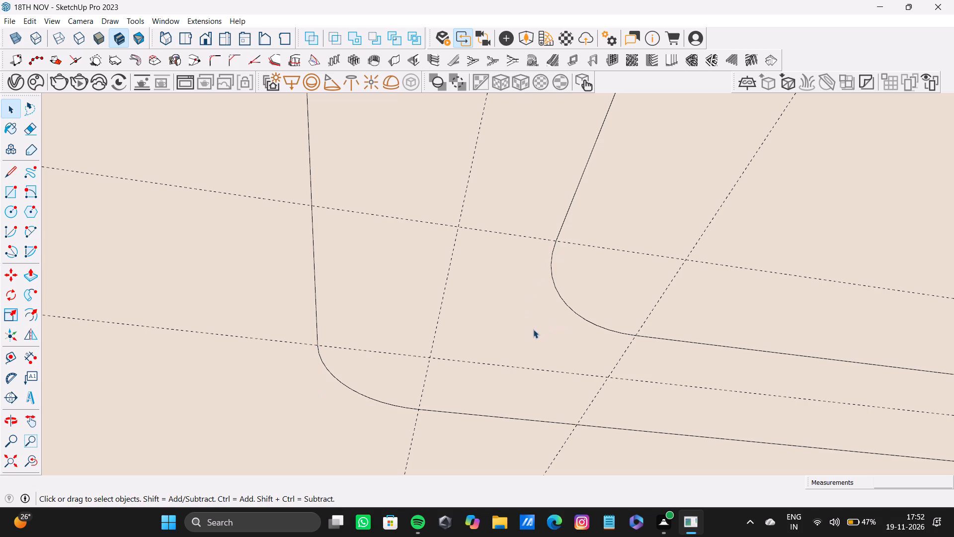
Push the narrow rounded band between the two concentric ceiling rectangles about 3 5/8" up into the ceiling.
scroll(533, 329, "down", 8)
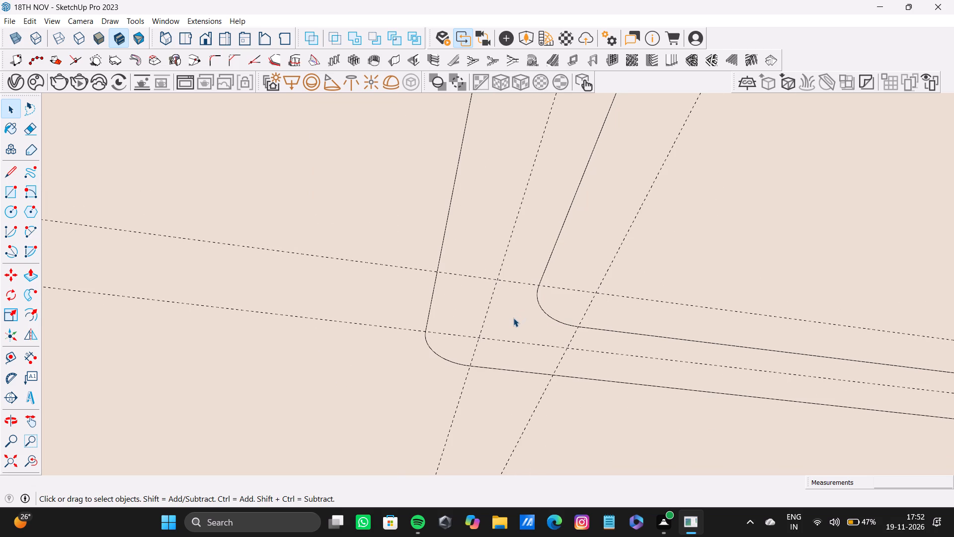
scroll(518, 301, "down", 9)
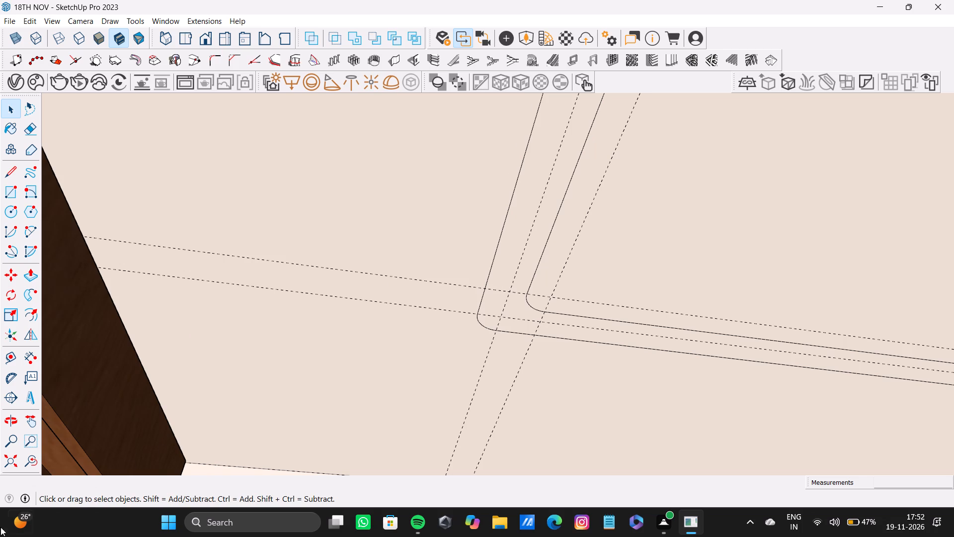
left_click(6, 457)
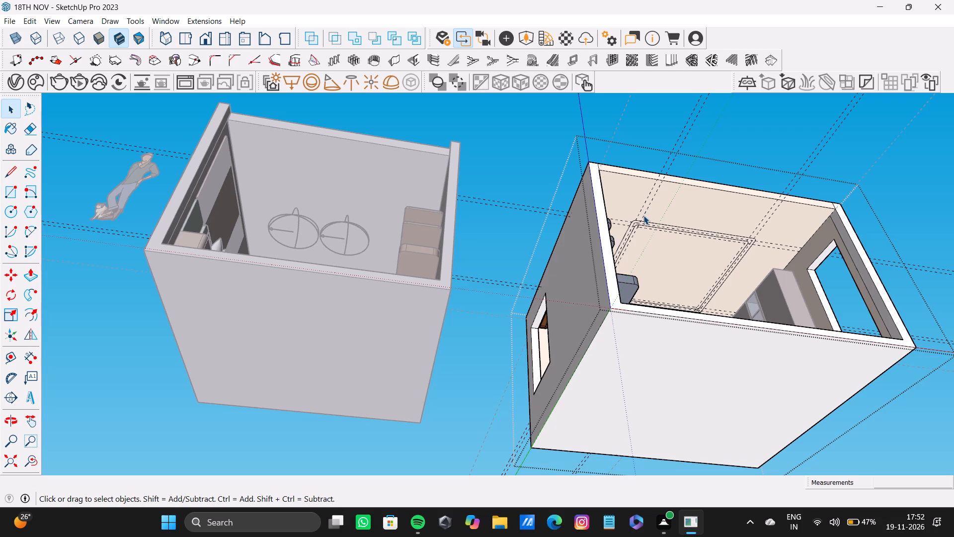
scroll(601, 228, "down", 5)
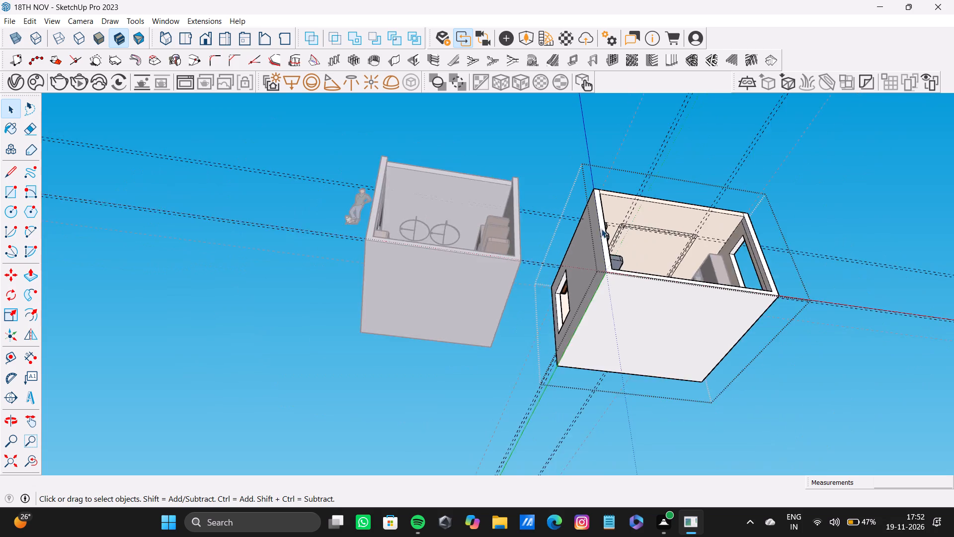
scroll(601, 229, "down", 4)
middle_click_drag(704, 269, 509, 275)
scroll(563, 220, "up", 9)
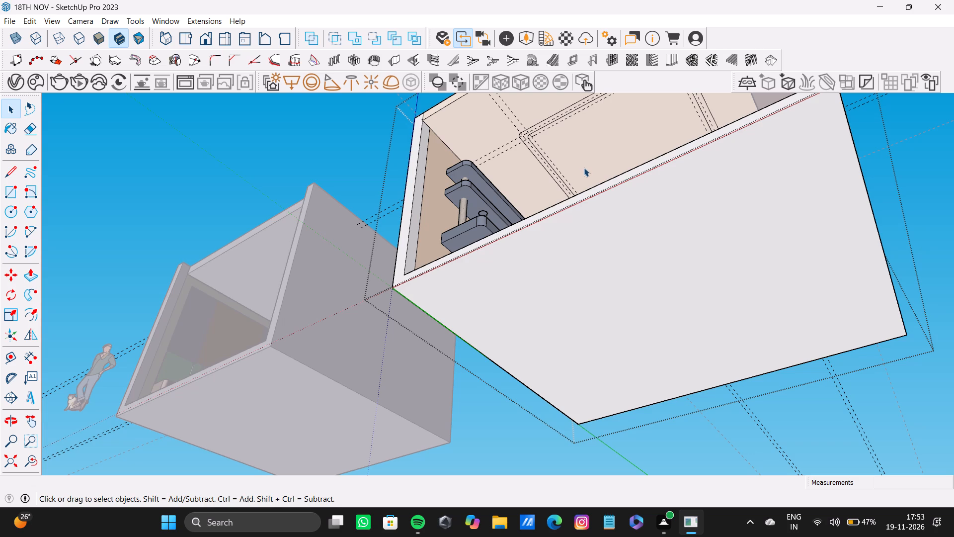
scroll(543, 145, "up", 5)
scroll(544, 145, "down", 9)
middle_click_drag(548, 156, 606, 307)
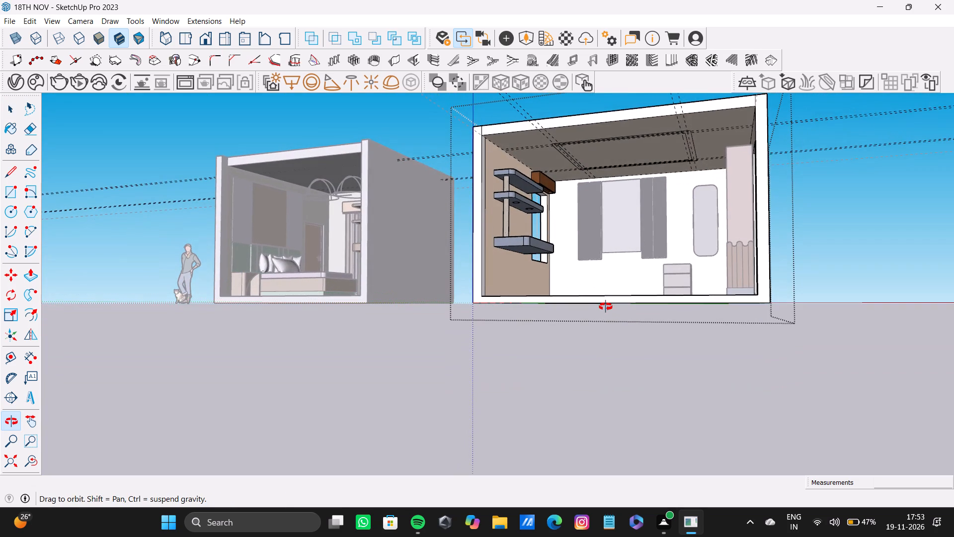
middle_click_drag(606, 307, 701, 220)
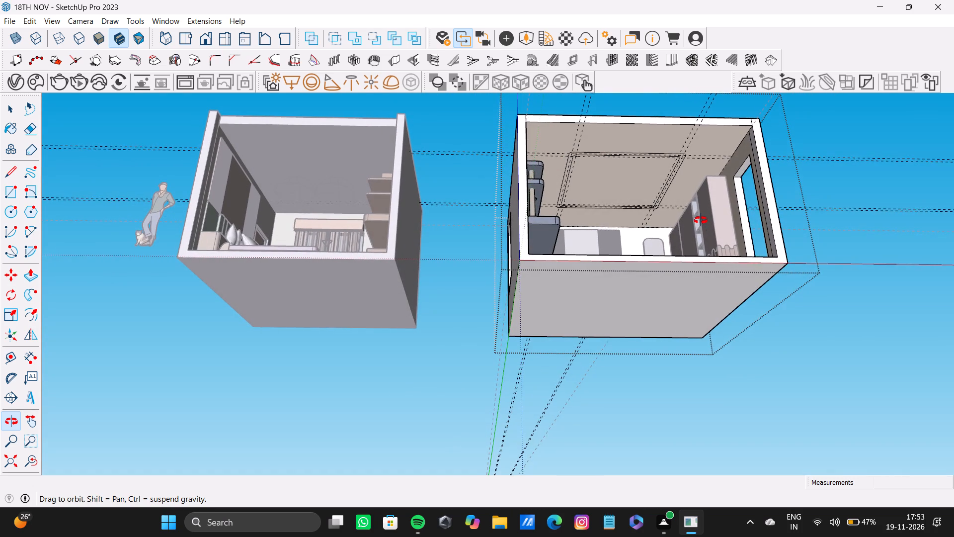
middle_click_drag(701, 220, 696, 220)
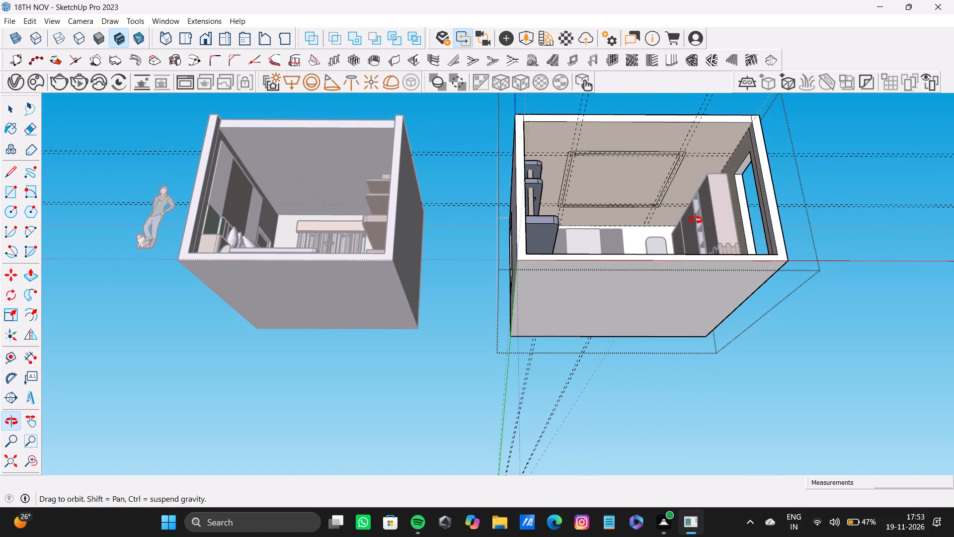
middle_click_drag(696, 220, 547, 328)
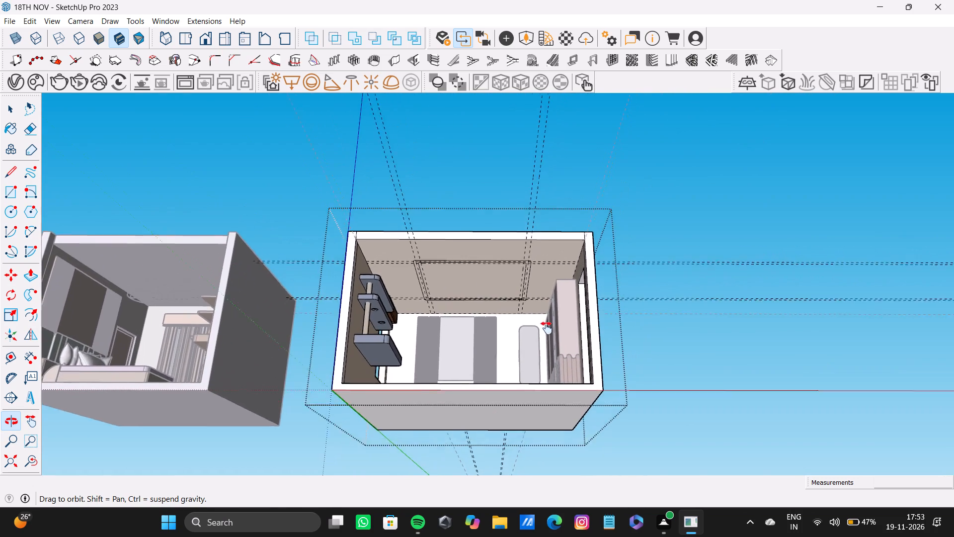
middle_click_drag(547, 328, 545, 328)
scroll(406, 248, "up", 15)
left_click(630, 272)
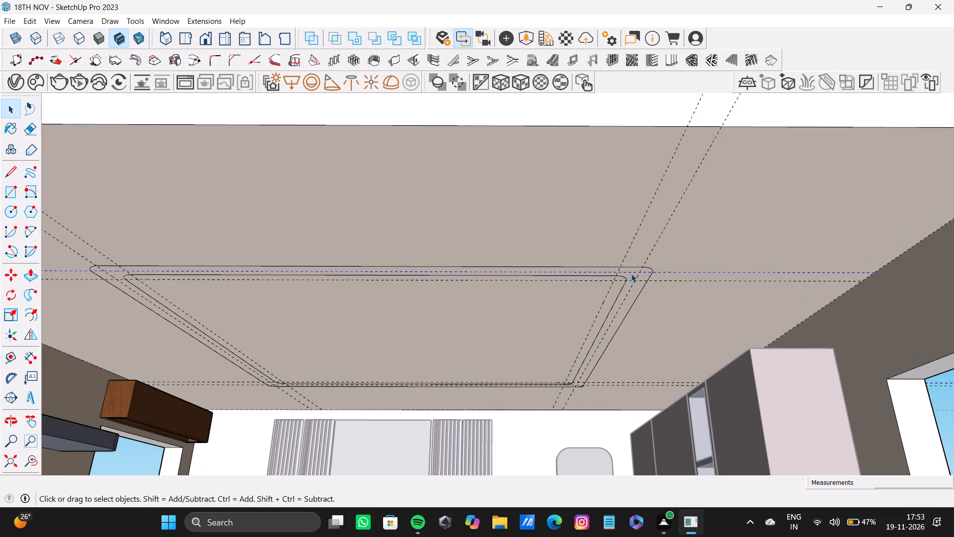
left_click(635, 278)
left_click(630, 276)
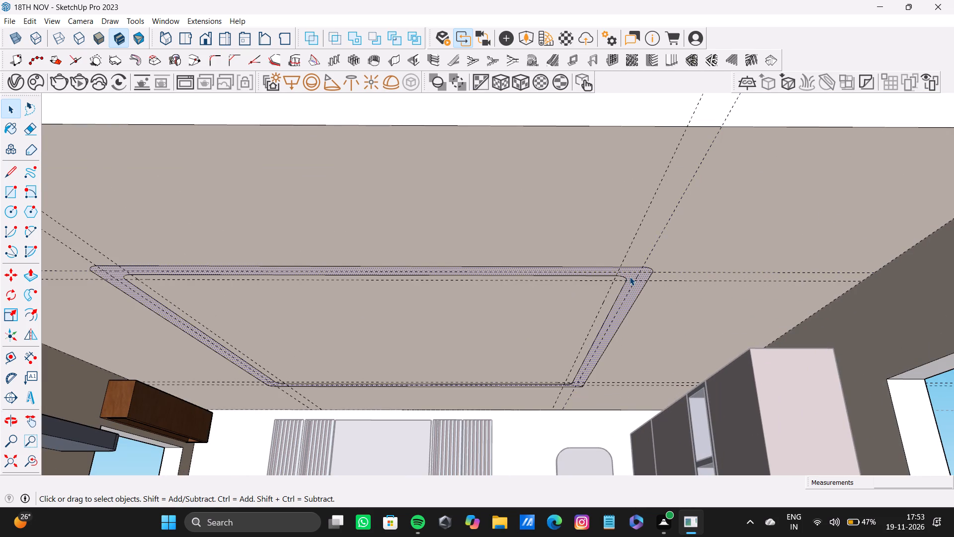
key("p")
left_click_drag(630, 276, 629, 267)
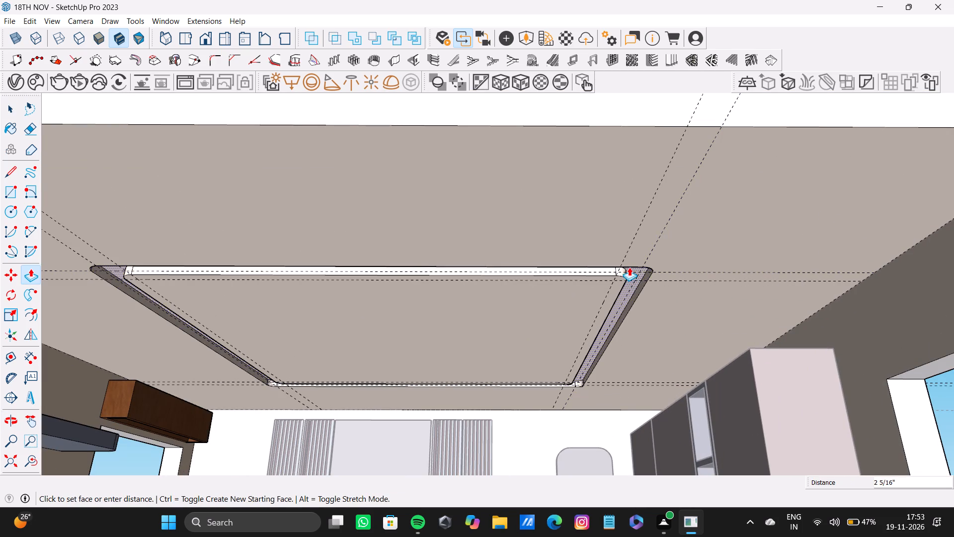
left_click_drag(629, 267, 628, 263)
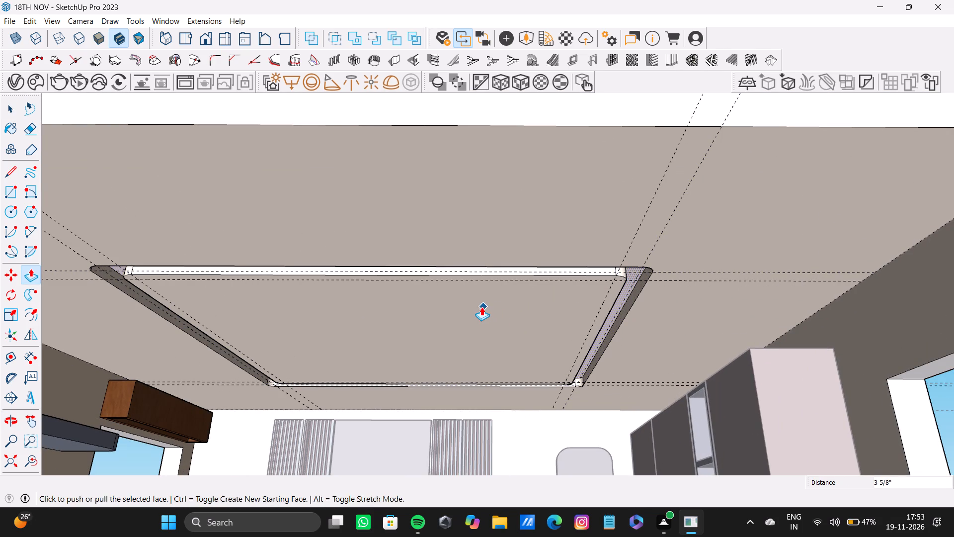
Offset the outline of the ceiling panel inside the recessed band inward by about 1' 7".
key("space")
left_click(452, 309)
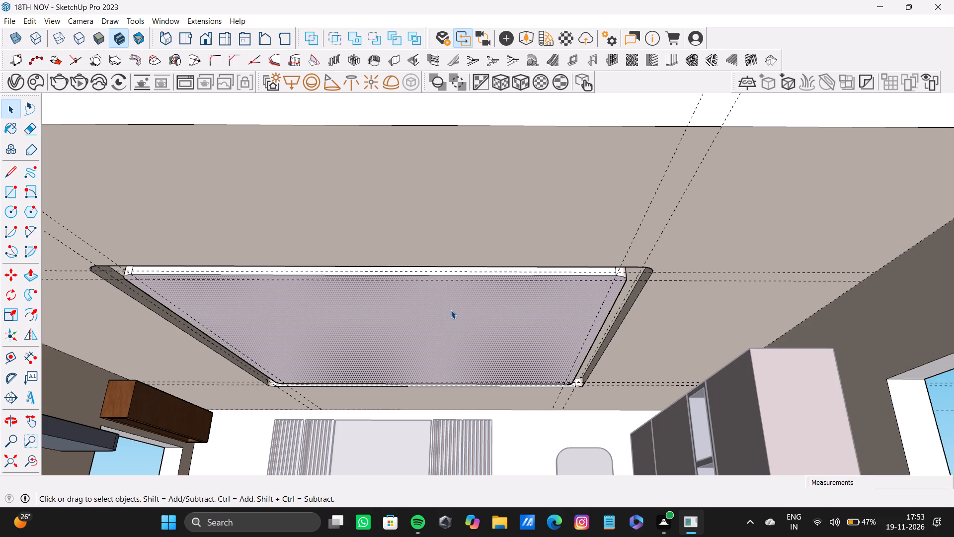
key("f")
left_click_drag(389, 322, 346, 339)
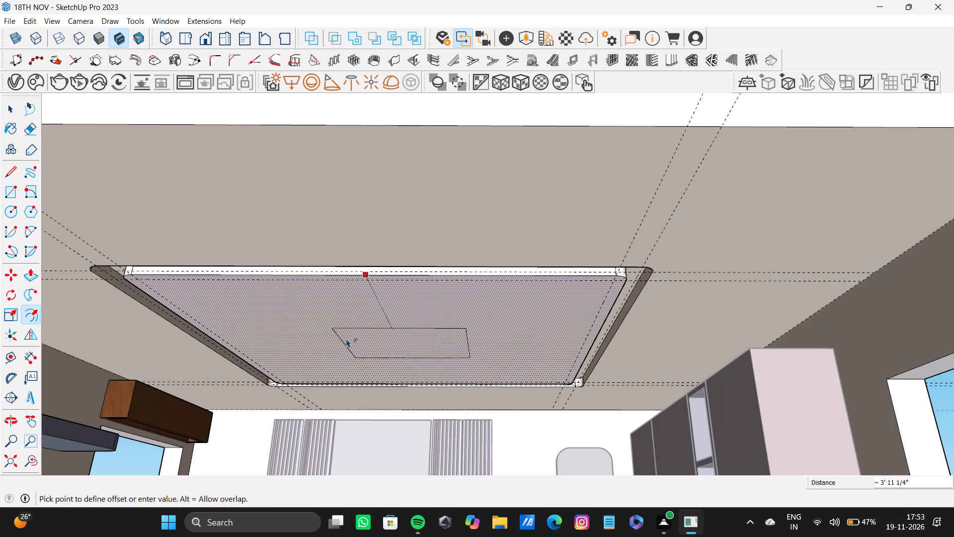
left_click_drag(346, 339, 363, 304)
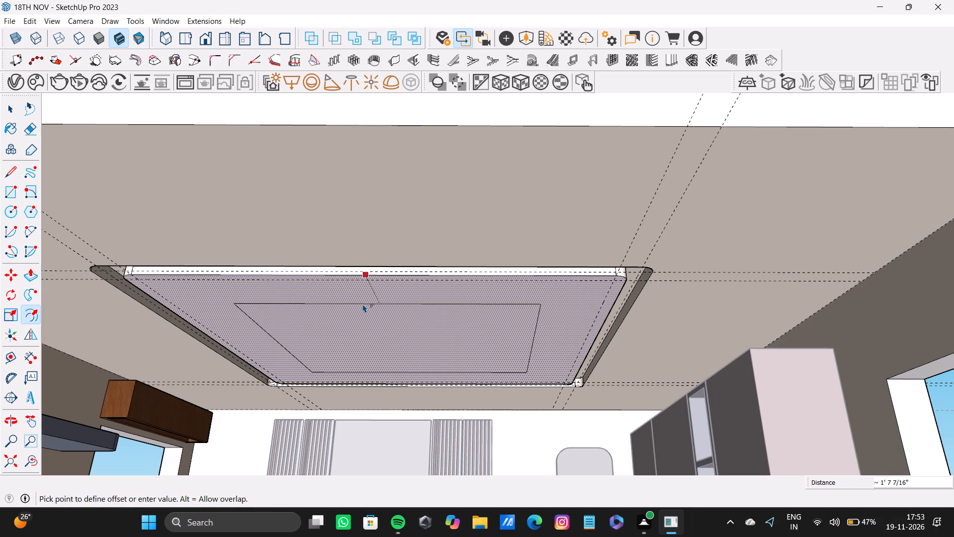
left_click_drag(363, 304, 366, 303)
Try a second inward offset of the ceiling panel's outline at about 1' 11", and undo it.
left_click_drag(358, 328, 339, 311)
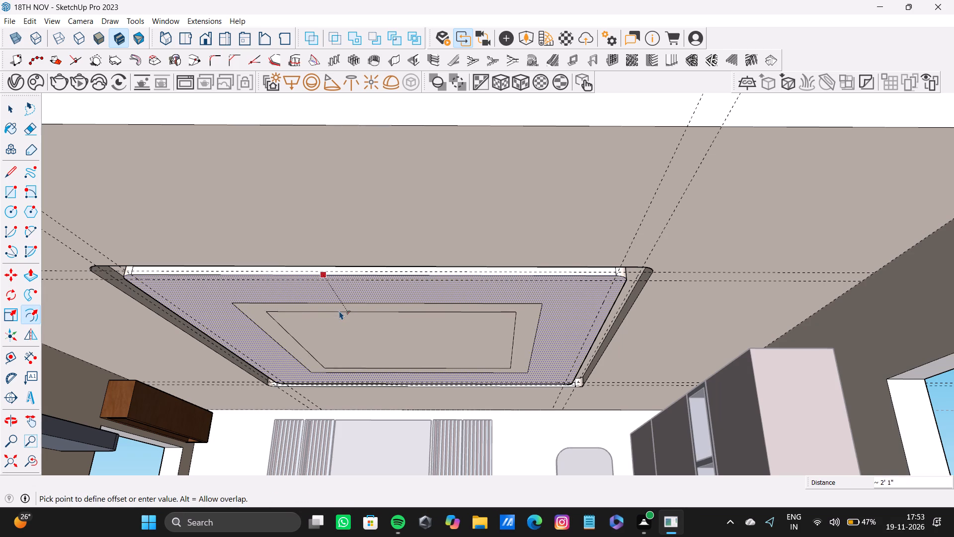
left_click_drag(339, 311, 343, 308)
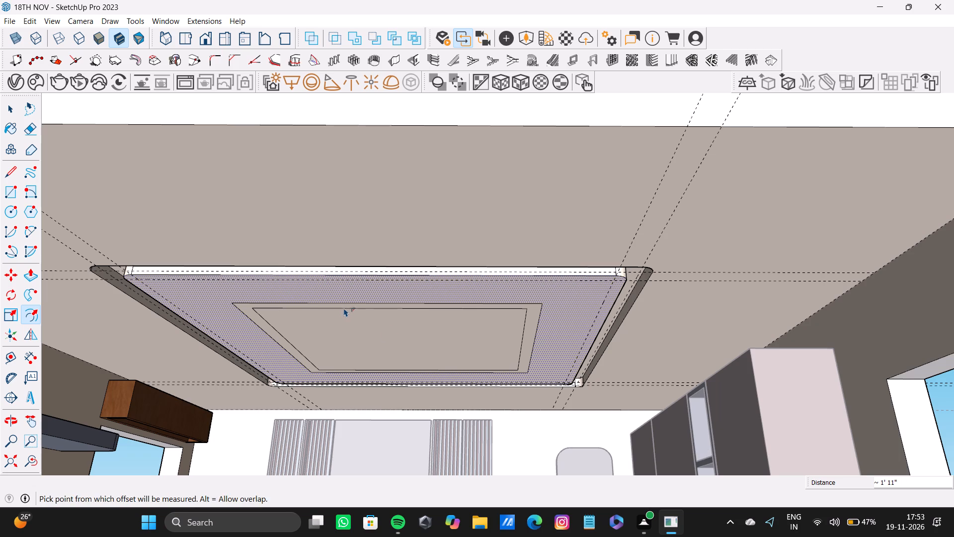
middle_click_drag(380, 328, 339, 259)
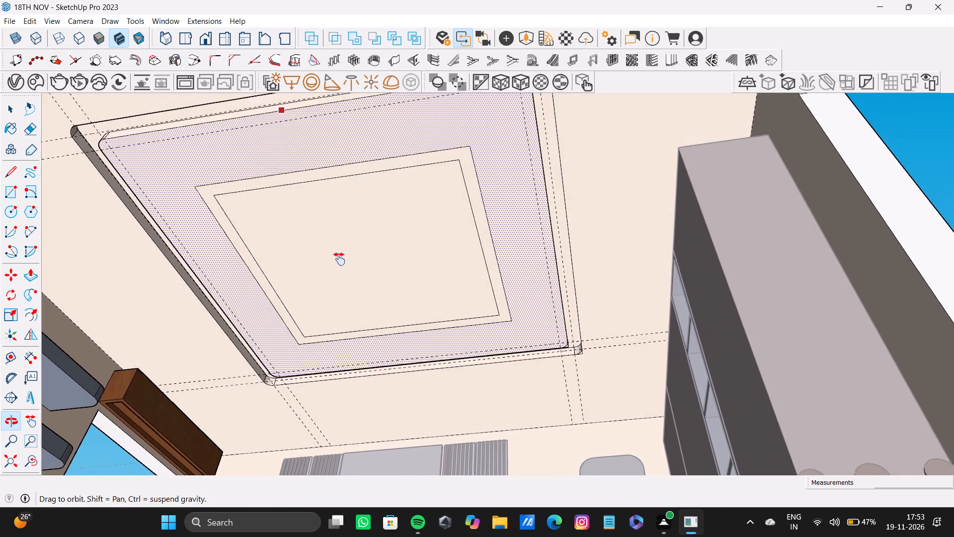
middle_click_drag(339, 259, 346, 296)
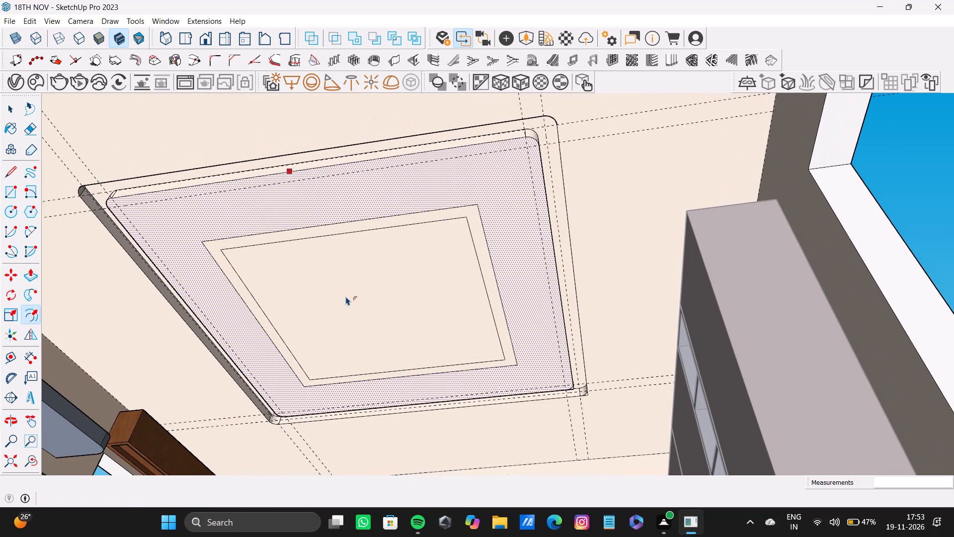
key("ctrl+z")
Offset the ceiling panel's outline inward about 1' 10 9/16" to form a narrow band inside the first offset rectangle.
left_click_drag(346, 292, 325, 234)
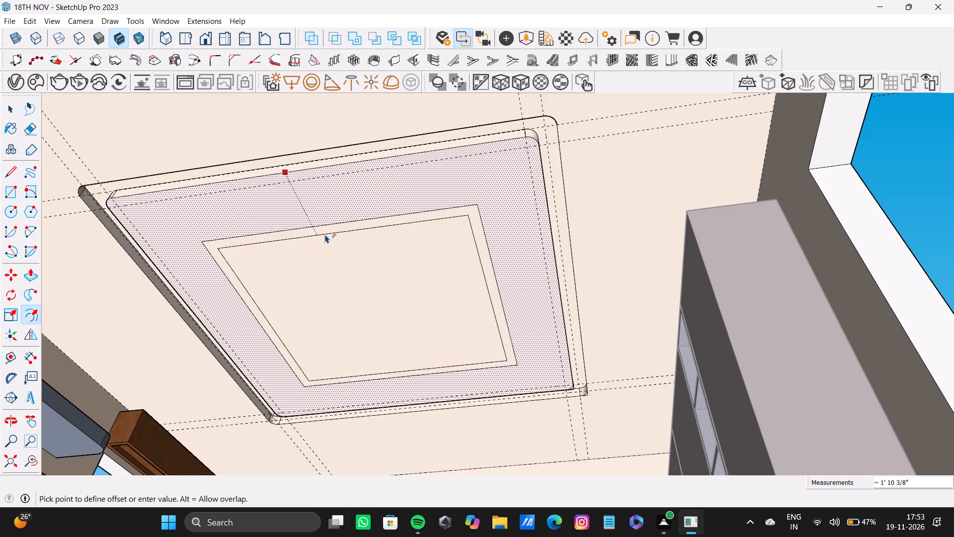
left_click_drag(325, 234, 326, 233)
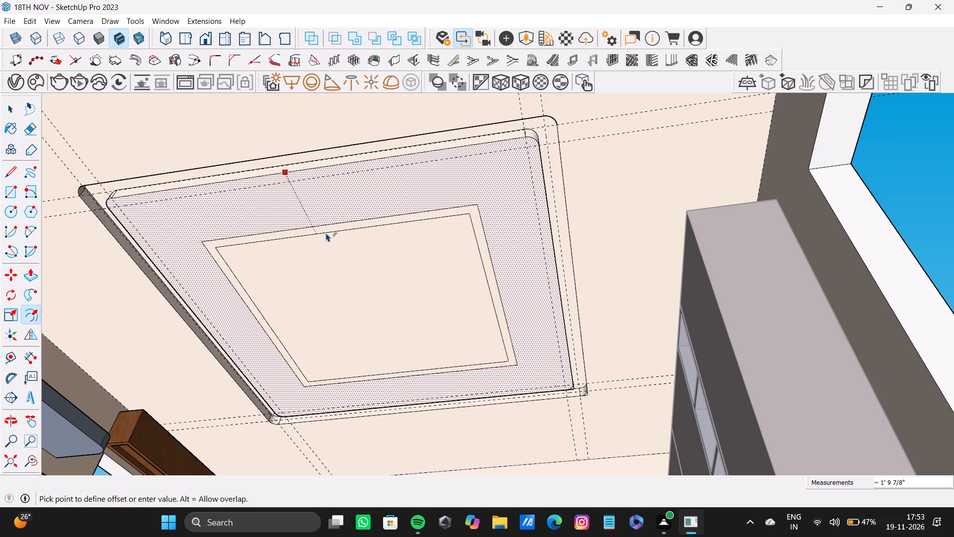
left_click_drag(326, 233, 322, 235)
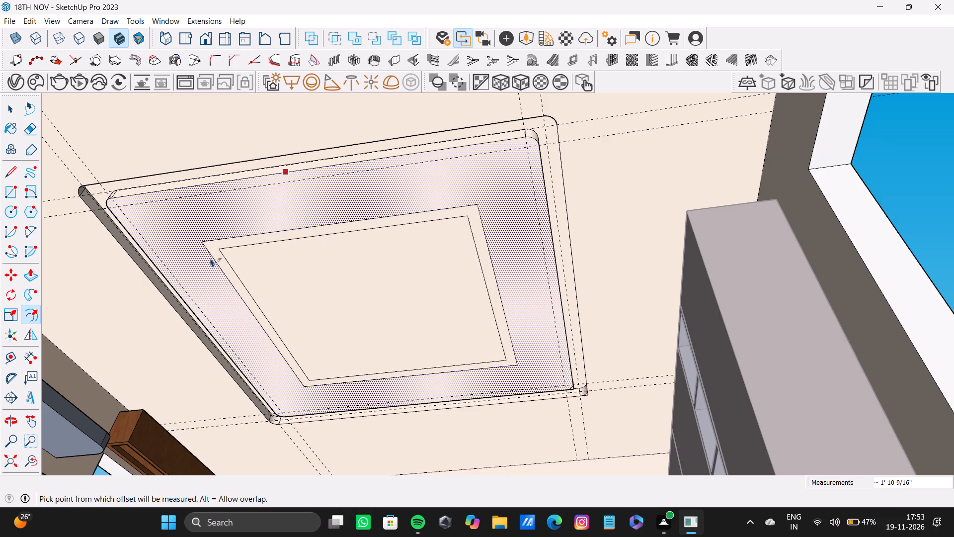
Place construction guides 3" inward from both edges meeting at one corner of the outer new offset rectangle.
key("a")
scroll(237, 279, "up", 11)
middle_click_drag(205, 240, 228, 240, "shift")
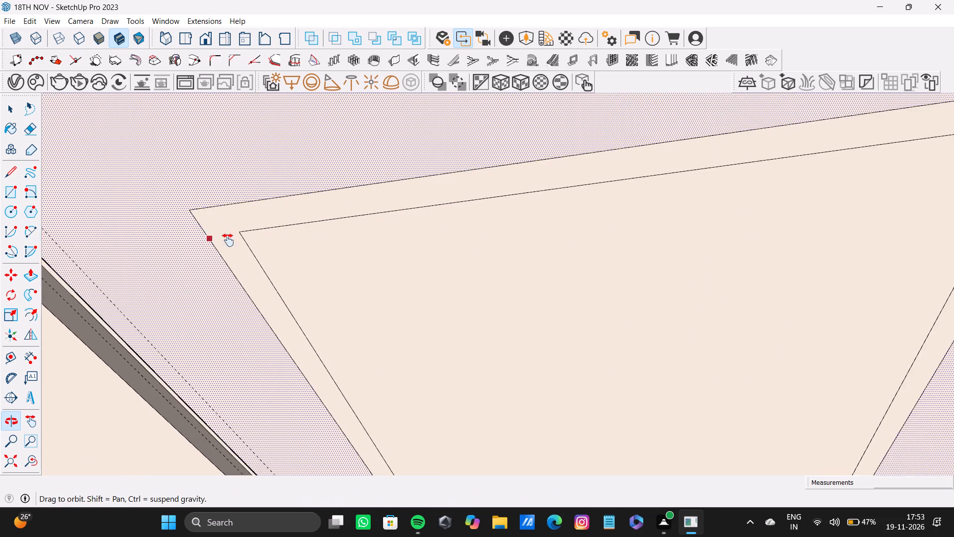
middle_click_drag(228, 240, 308, 242, "shift")
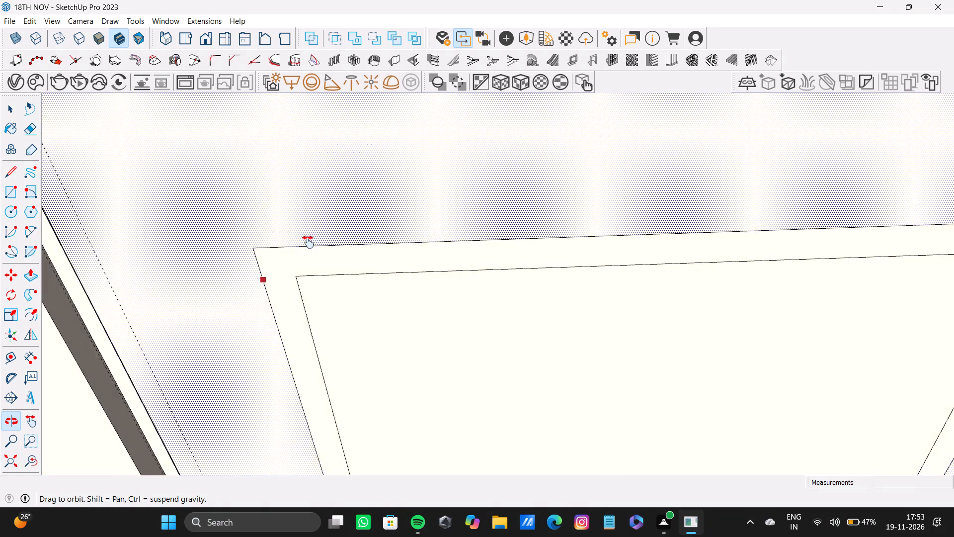
middle_click_drag(308, 242, 313, 237, "shift")
scroll(270, 262, "up", 4)
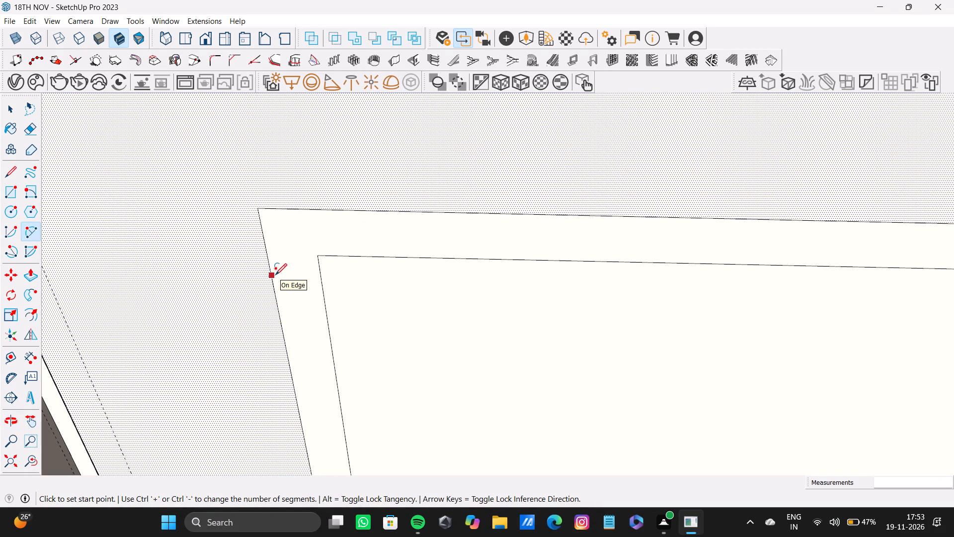
key("space")
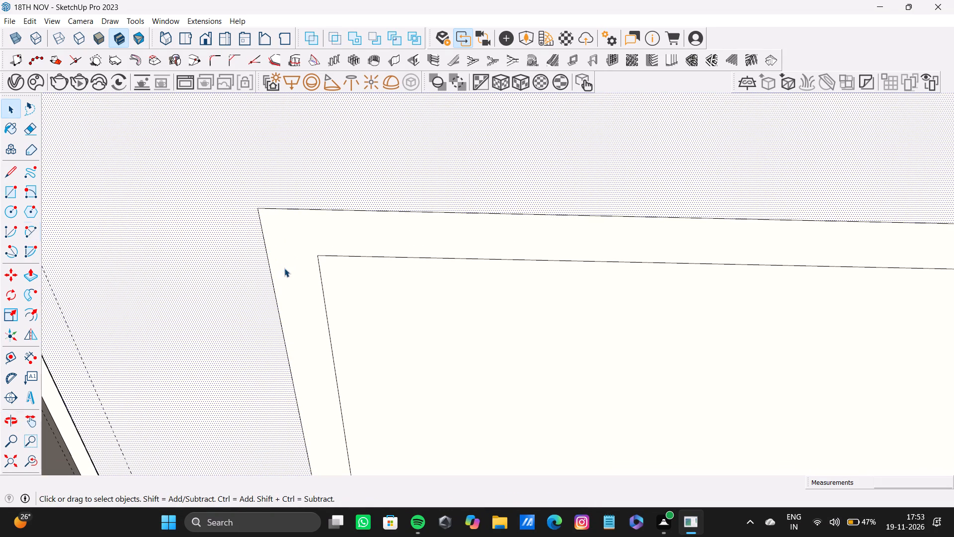
key("t")
left_click(272, 273)
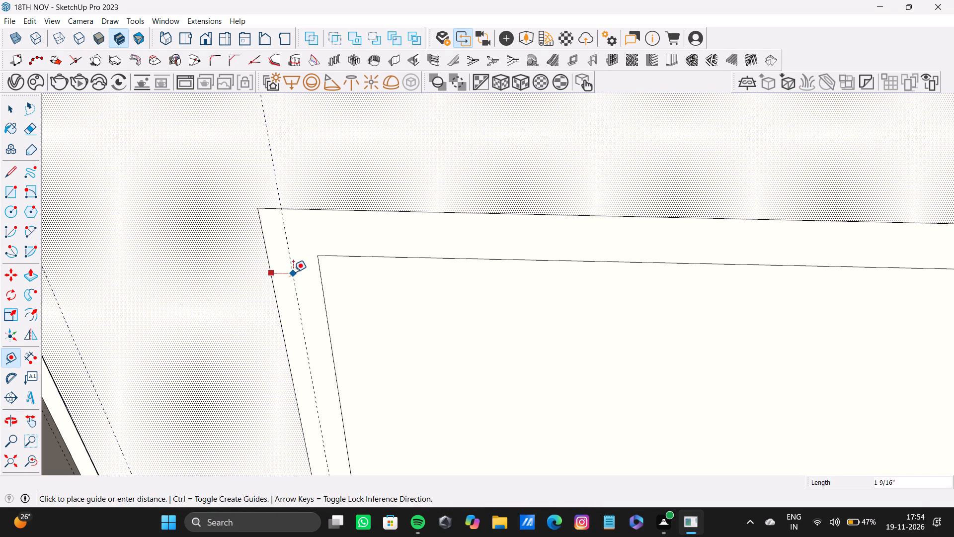
key("3")
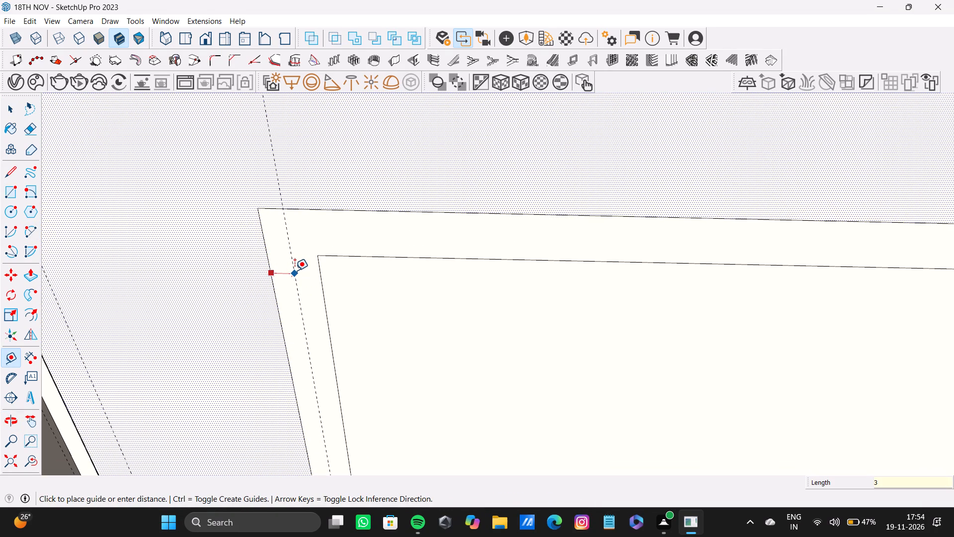
key("shift+quotedbl")
key("Return")
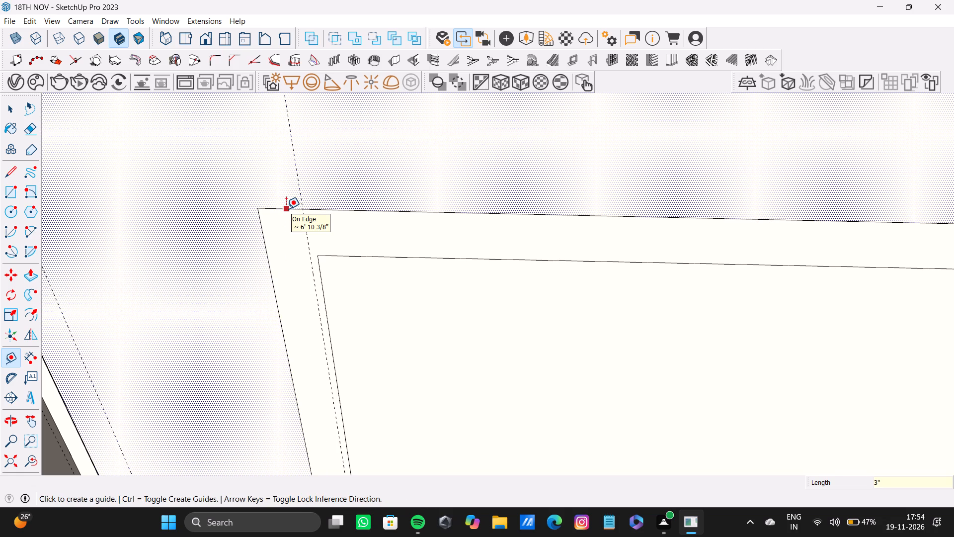
left_click(286, 209)
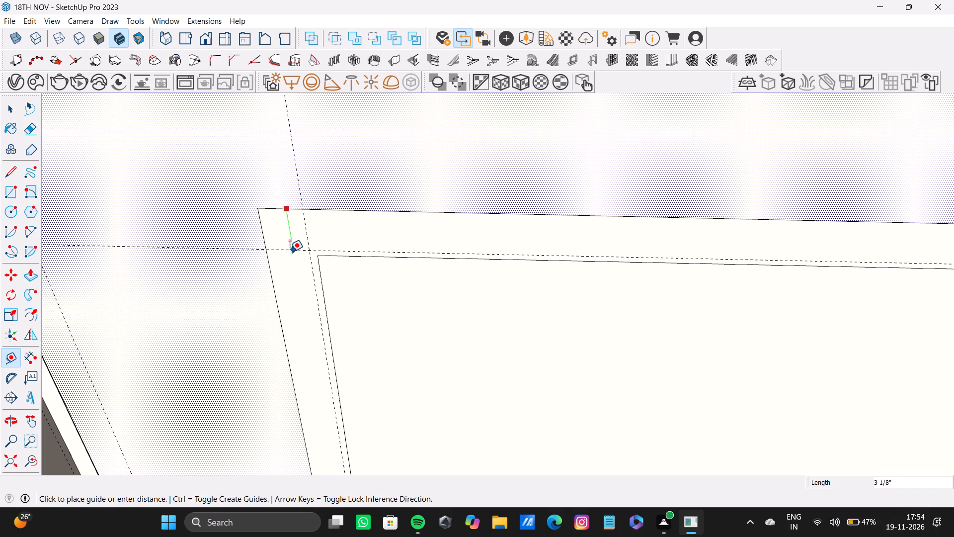
key("3")
key("shift+quotedbl")
key("Return")
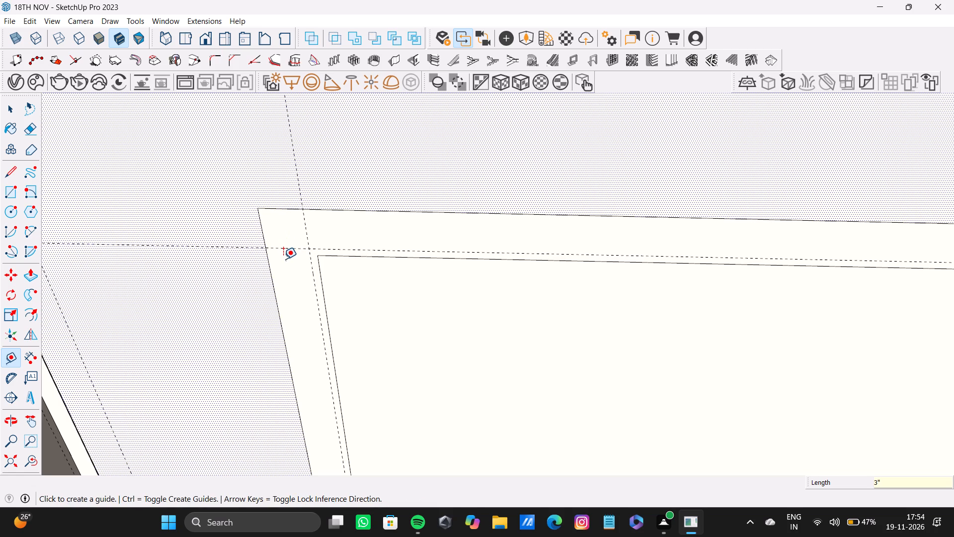
Place construction guides 3" inward from both edges meeting at the same corner of the inner new offset rectangle.
left_click(327, 290)
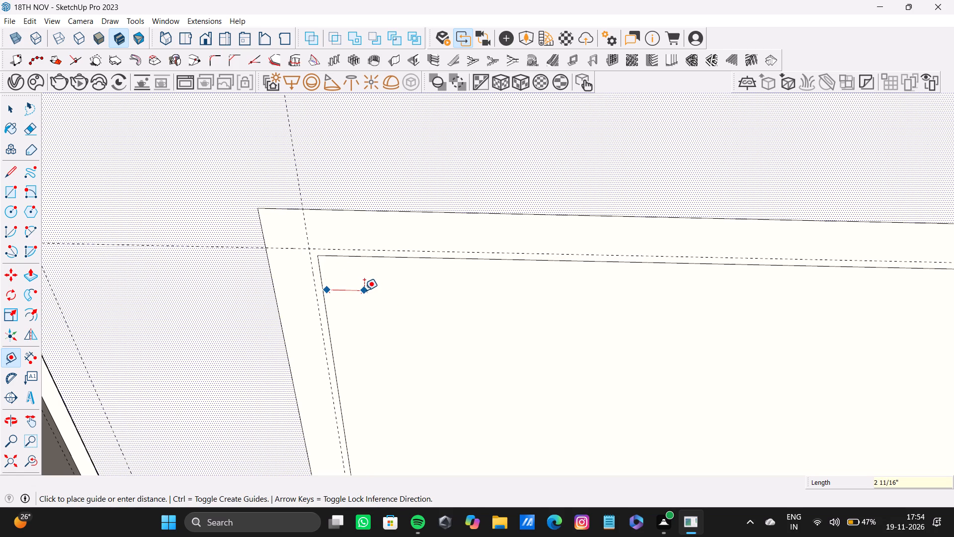
key("space")
key("t")
left_click(323, 315)
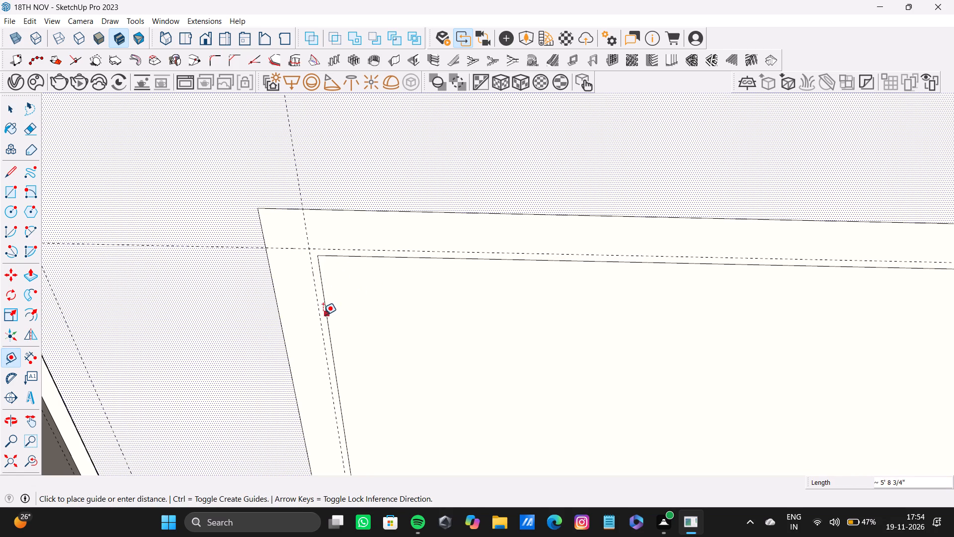
key("3")
key("shift+quotedbl")
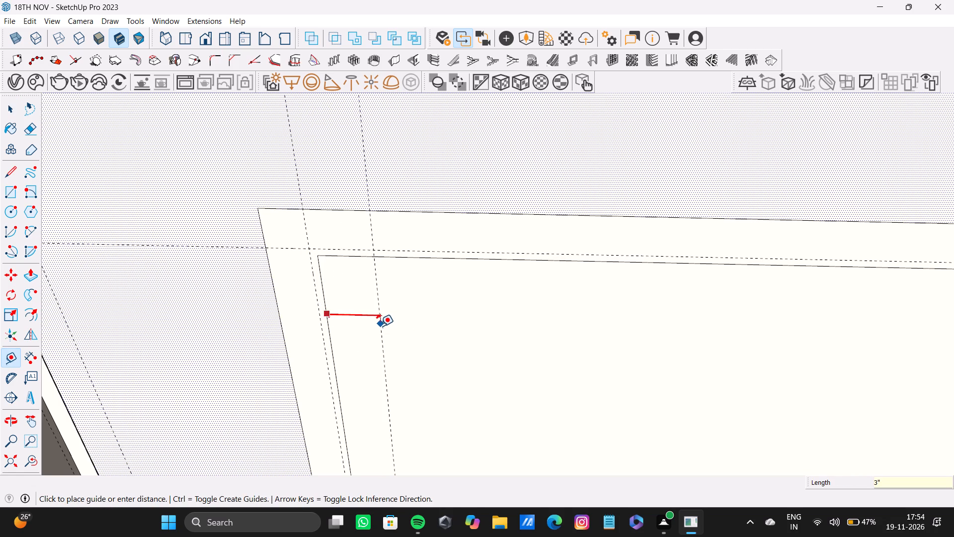
key("Return")
left_click(342, 258)
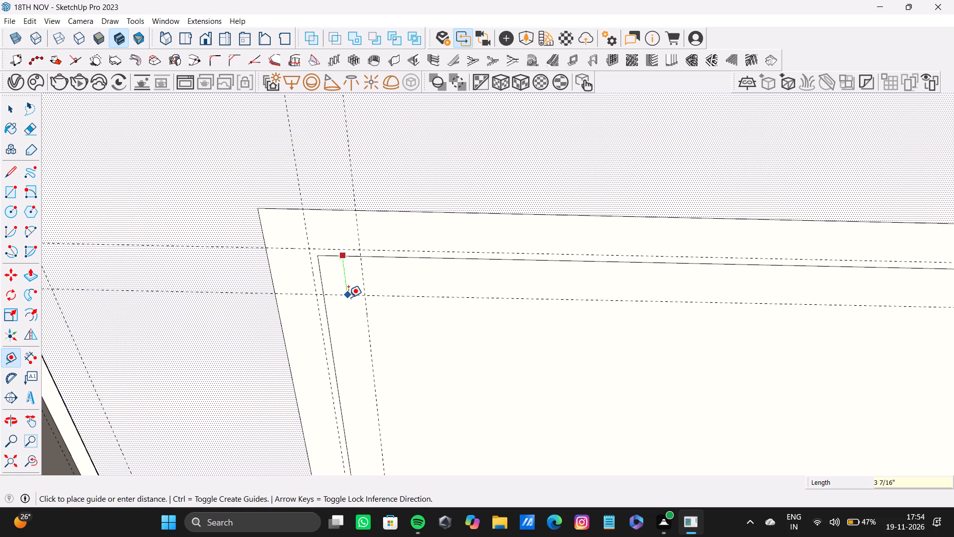
key("3")
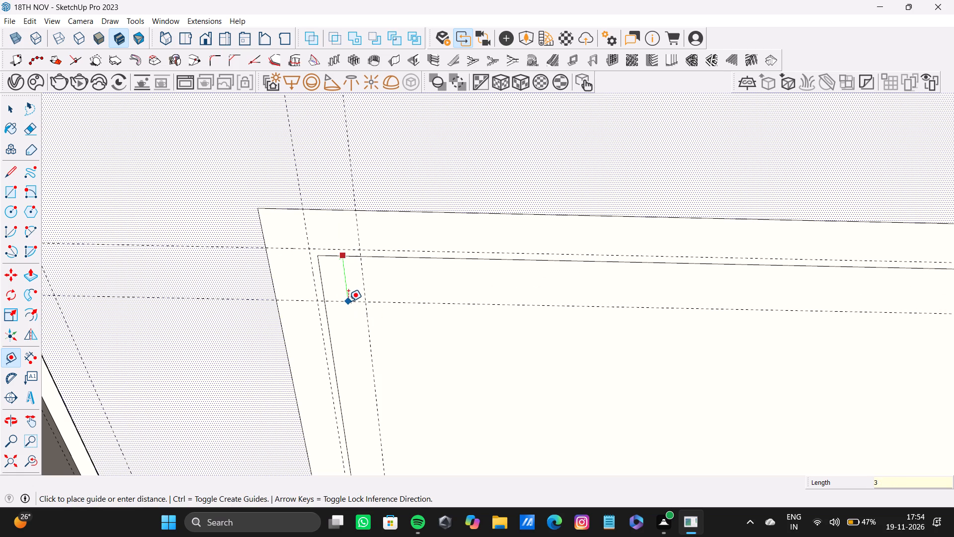
key("shift+quotedbl")
key("Return")
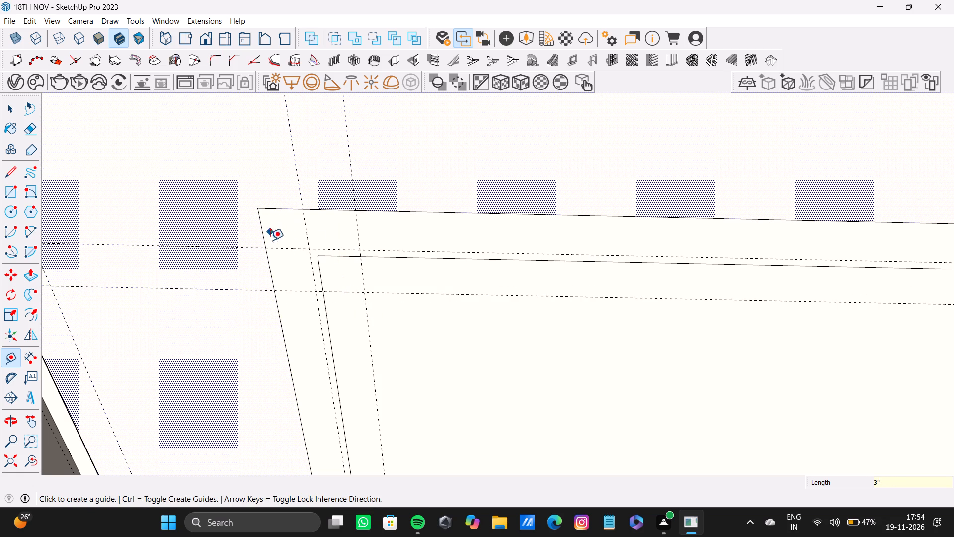
Place guides 3" inward from the opposite short edges of both the outer and inner offset rectangles.
scroll(361, 300, "down", 6)
middle_click_drag(365, 310, 258, 183, "shift")
scroll(324, 325, "down", 4, "shift")
middle_click_drag(325, 330, 290, 241, "shift")
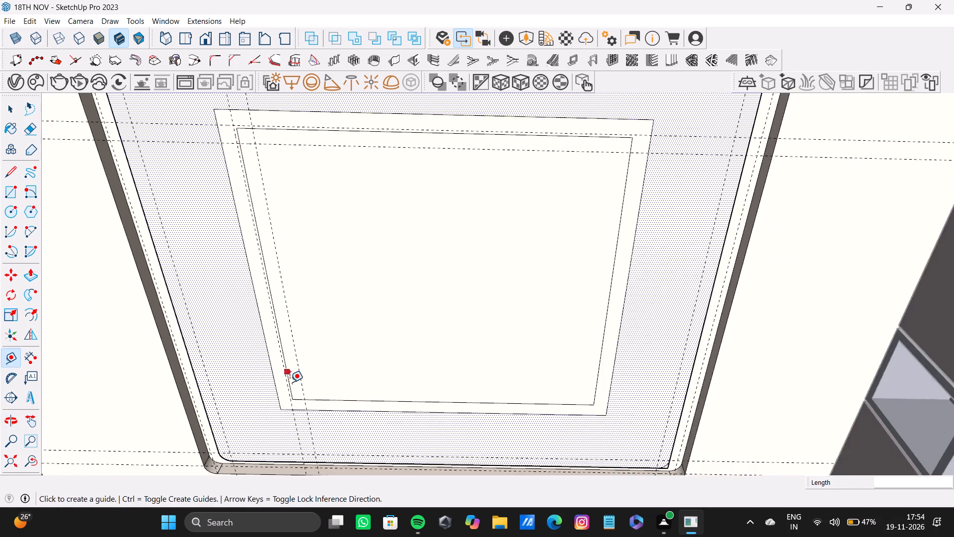
scroll(290, 382, "up", 8)
middle_click_drag(298, 401, 318, 355, "shift")
scroll(299, 375, "up", 4)
left_click_drag(300, 392, 300, 388)
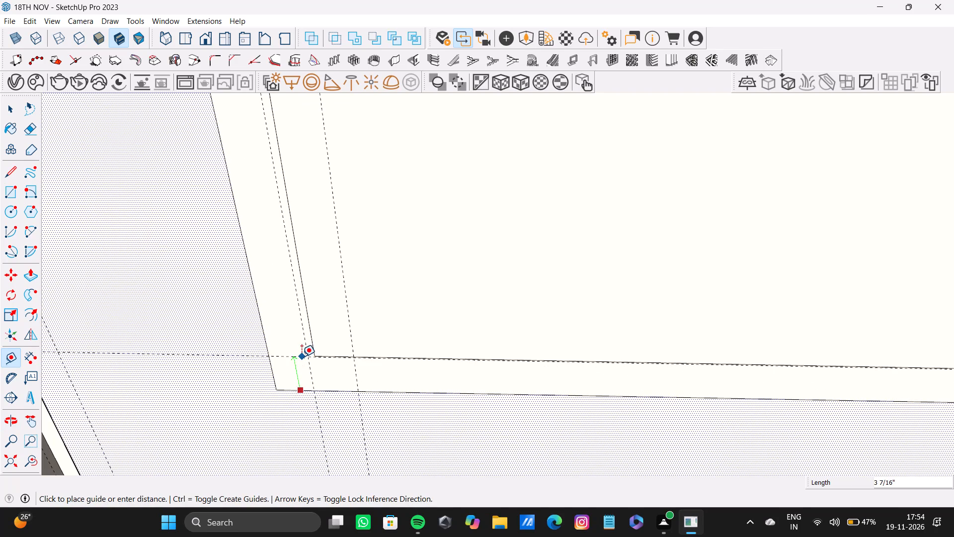
key("3")
key("shift+quotedbl")
key("Return")
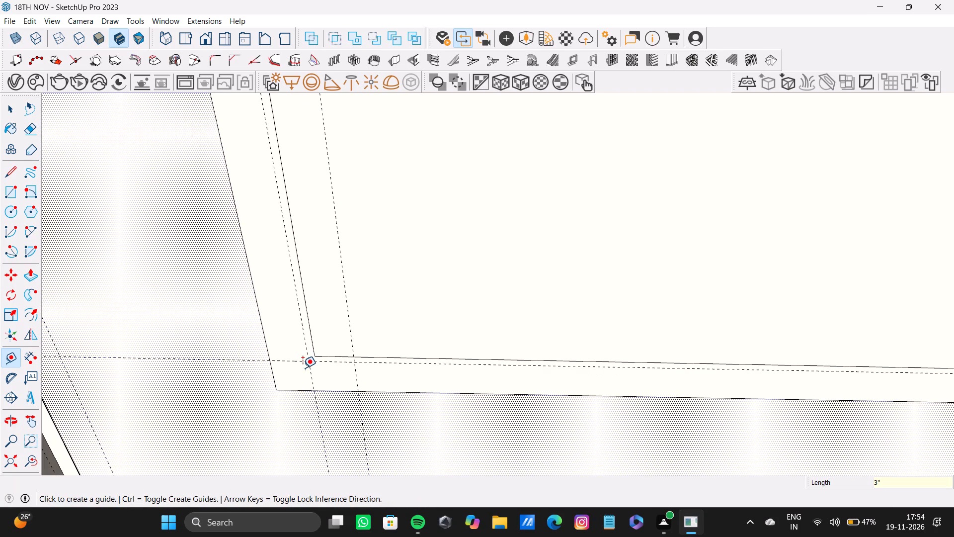
left_click(338, 356)
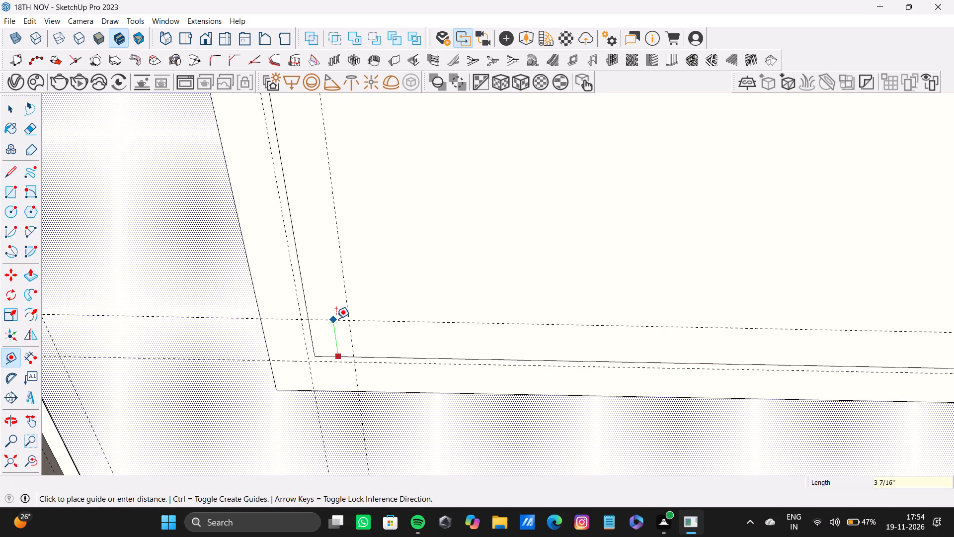
type("3\"")
key("Return")
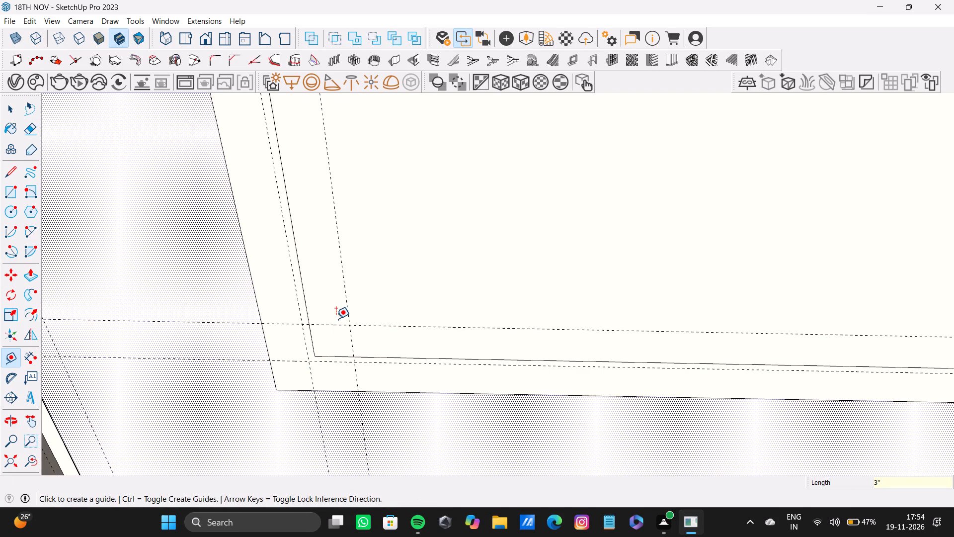
Place guides 3" inward from the remaining long side edges of the inner and outer offset rectangles.
scroll(336, 319, "down", 7)
middle_click_drag(392, 327, 42, 328, "shift")
scroll(537, 366, "up", 6)
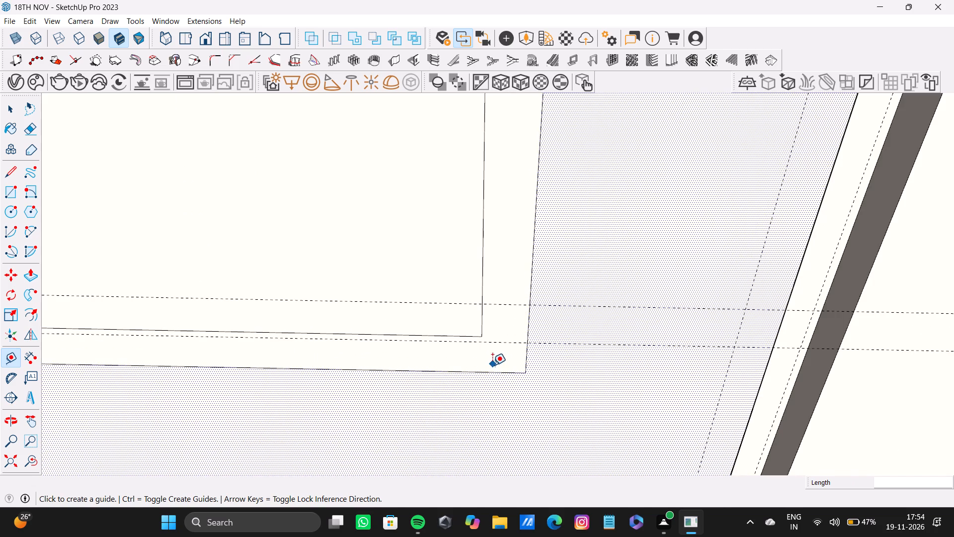
scroll(486, 352, "down", 8)
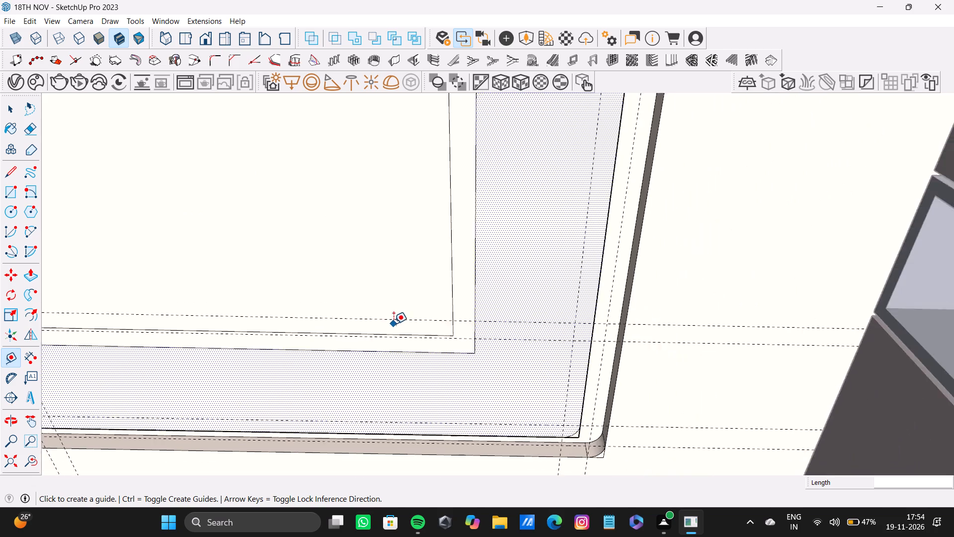
middle_click_drag(394, 324, 495, 358, "shift")
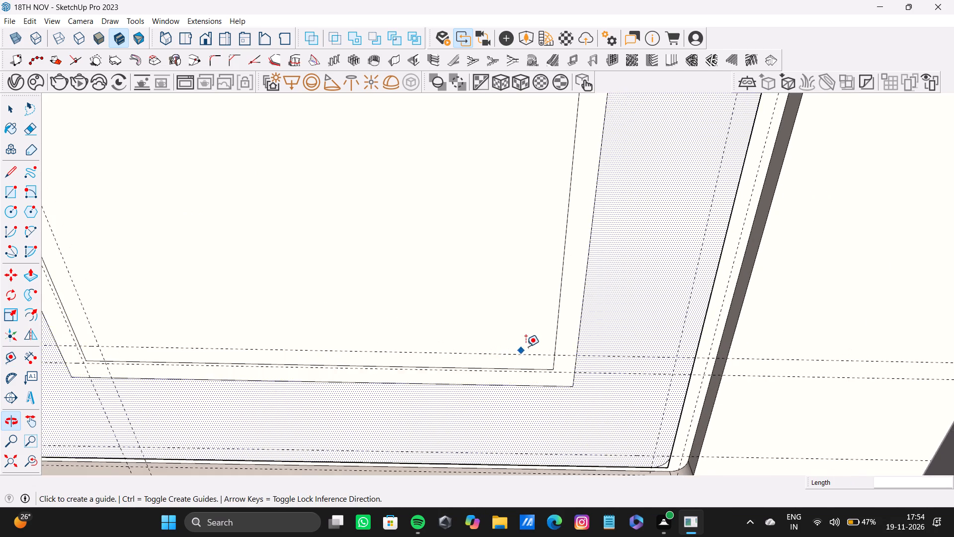
scroll(526, 347, "up", 3)
left_click(567, 331)
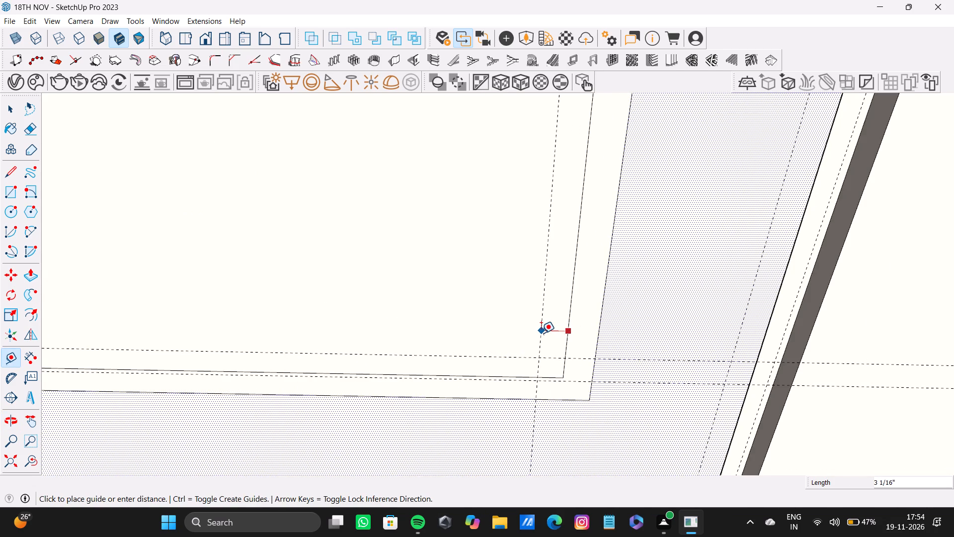
type("3\"")
key("Return")
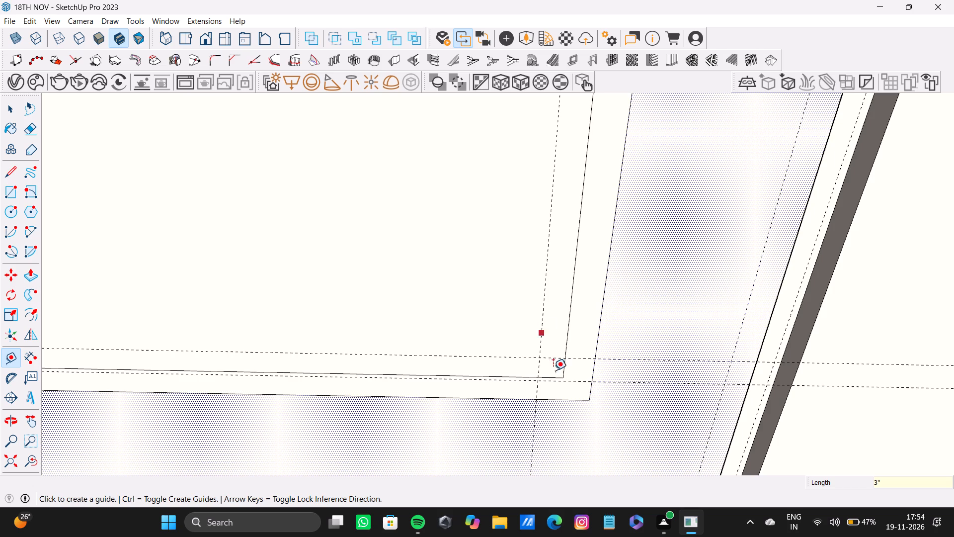
left_click(596, 341)
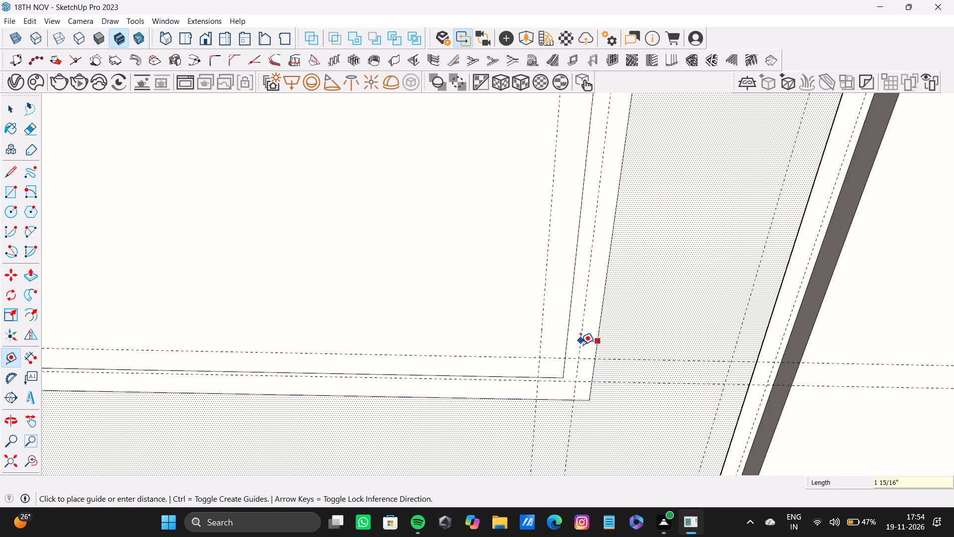
type("3\"")
key("Return")
Draw a 3" radius tangent arc between the guide intersections at one corner of the outer offset rectangle.
scroll(565, 362, "down", 7)
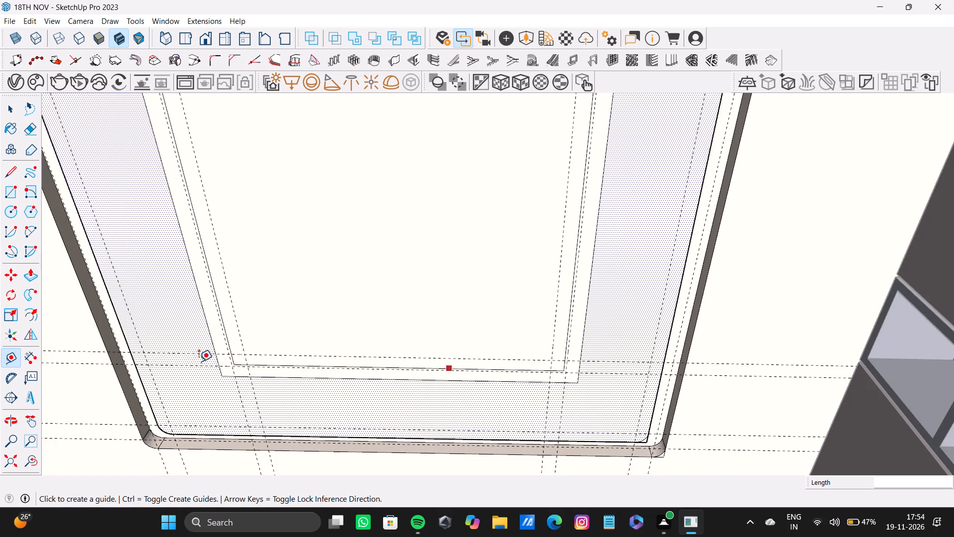
scroll(230, 371, "up", 18)
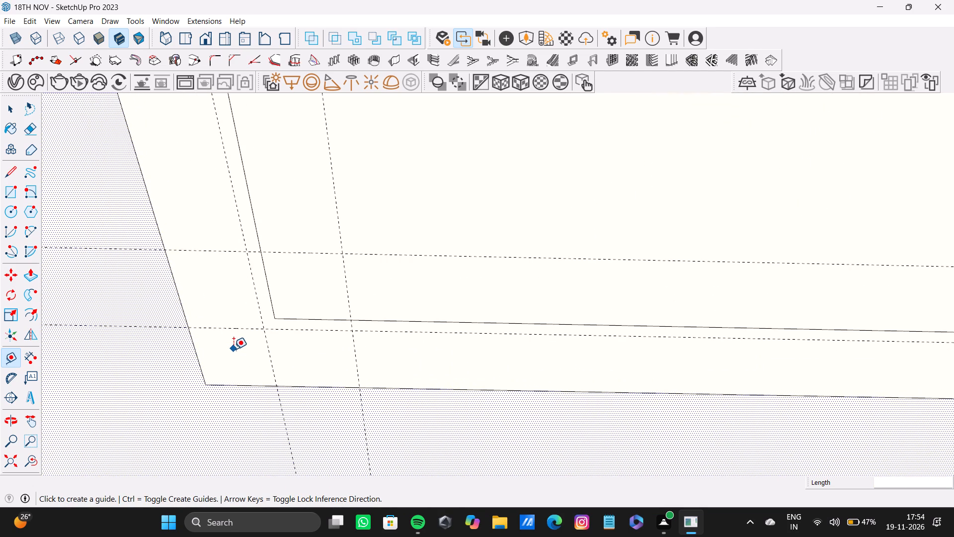
key("a")
scroll(214, 337, "up", 4)
left_click(174, 322)
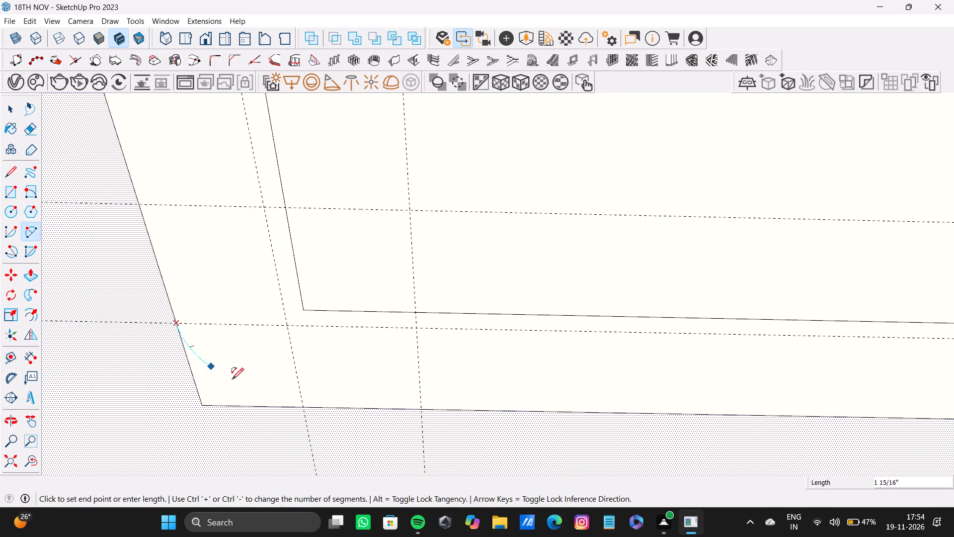
left_click(302, 408)
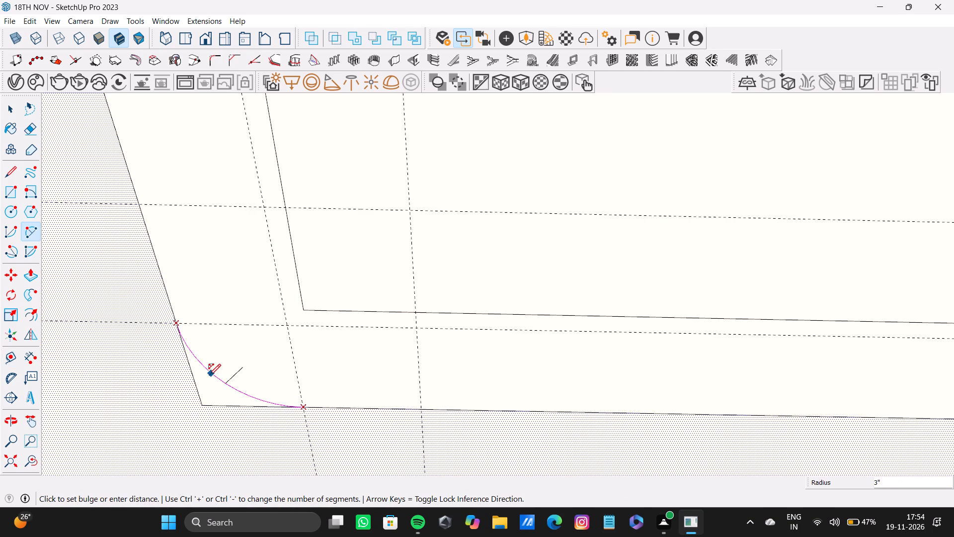
left_click(208, 375)
Draw a rounding arc between the 3" guide intersections at the matching corner of the inner offset rectangle.
left_click(288, 204)
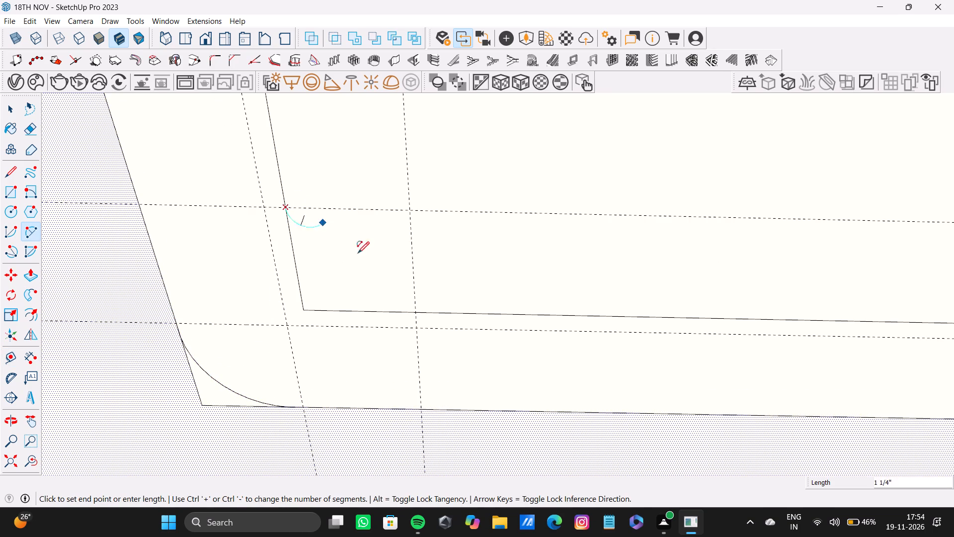
left_click(415, 312)
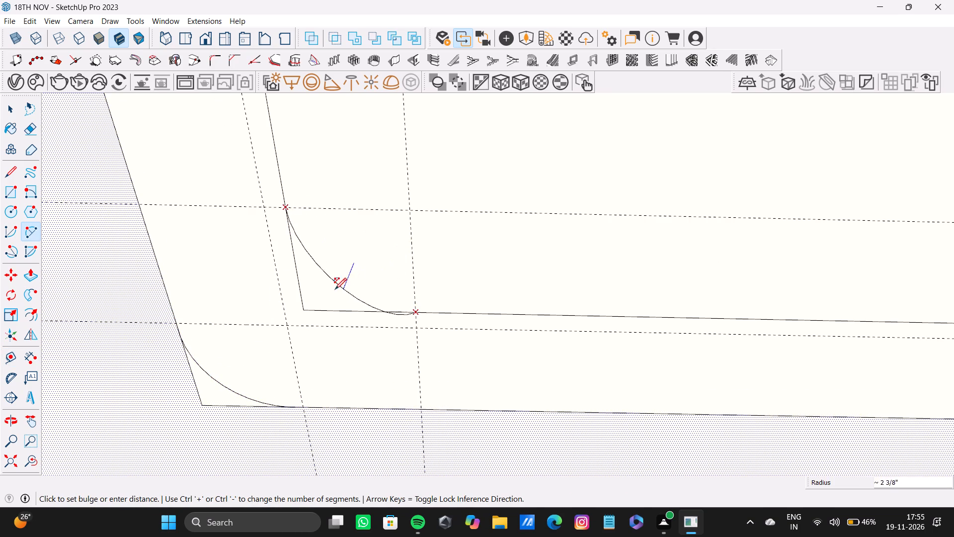
middle_click_drag(346, 251, 316, 227)
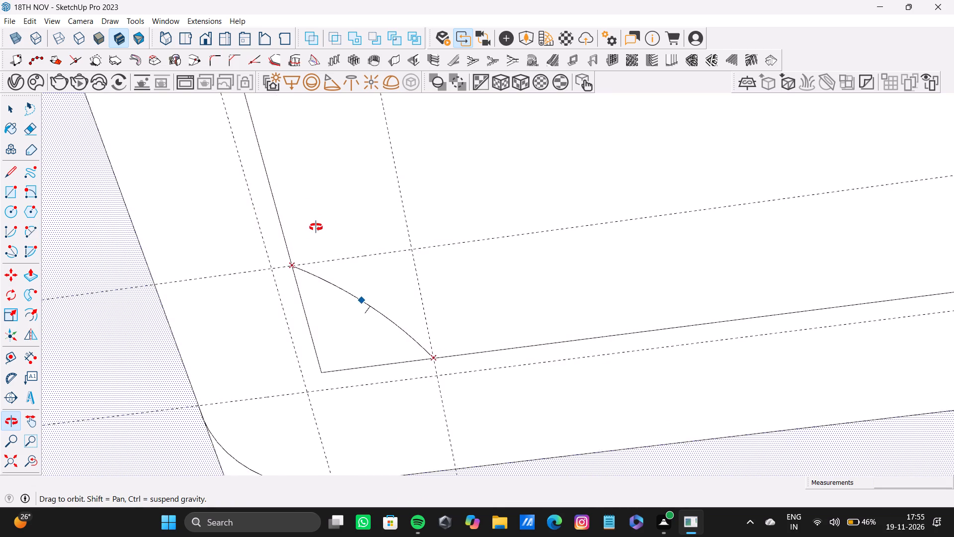
middle_click_drag(316, 227, 323, 136)
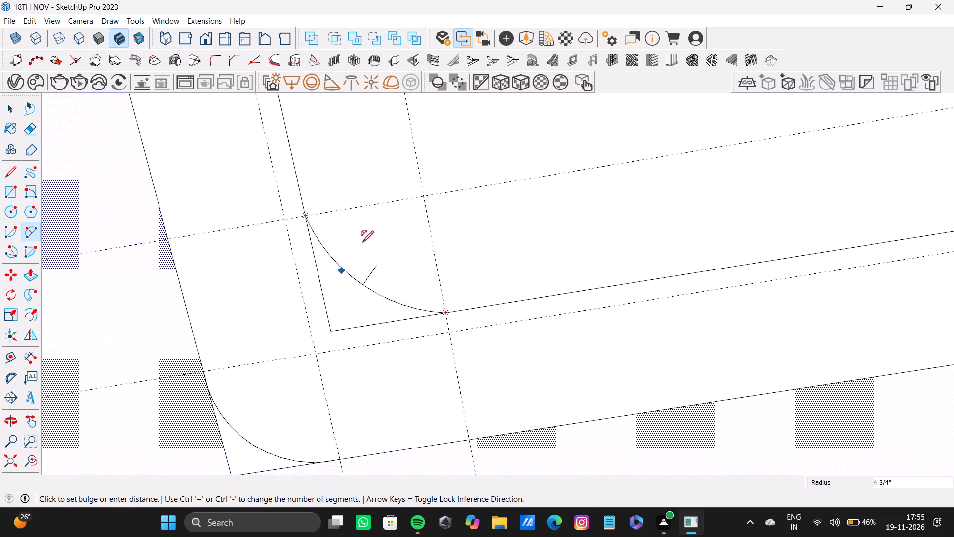
middle_click_drag(394, 274, 392, 219)
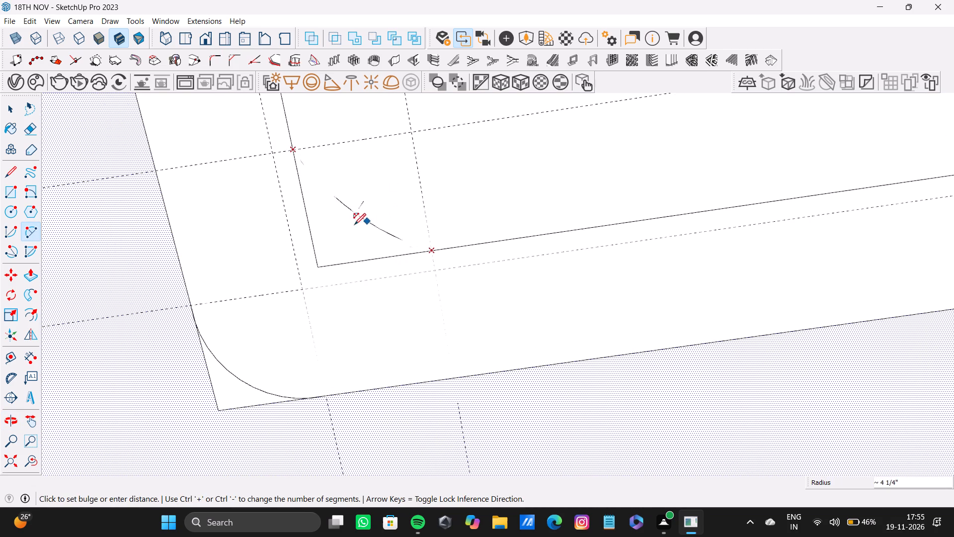
middle_click_drag(342, 221, 423, 231, "shift")
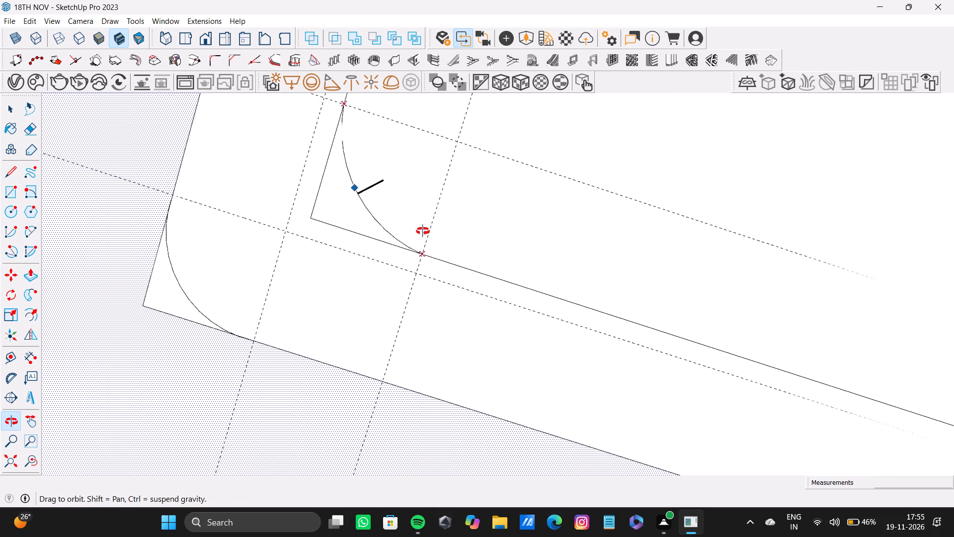
middle_click_drag(423, 231, 440, 290, "shift")
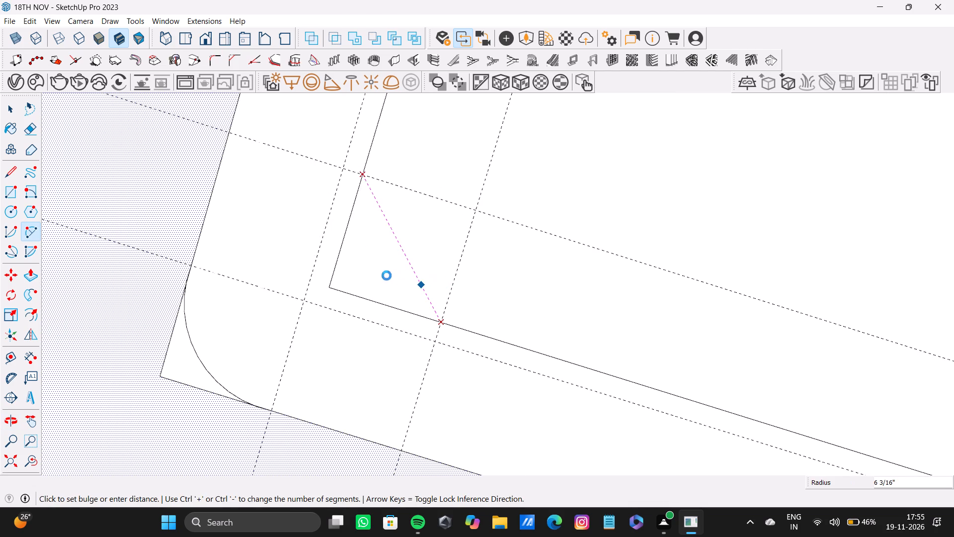
left_click(376, 266)
Draw a 3" radius tangent arc across the inner offset rectangle's corner at the other end of the same edge.
scroll(480, 268, "down", 14)
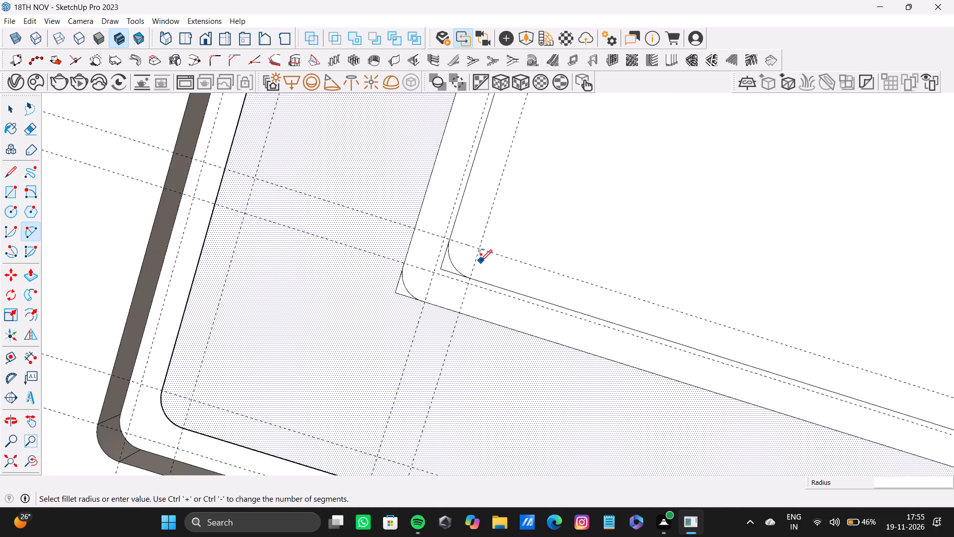
middle_click_drag(491, 246, 189, 285, "shift")
scroll(621, 359, "down", 4)
middle_click_drag(618, 365, 386, 228, "shift")
scroll(618, 365, "up", 1, "shift")
scroll(579, 320, "up", 8)
middle_click_drag(536, 353, 525, 350)
scroll(552, 366, "up", 4)
middle_click_drag(524, 326, 555, 382)
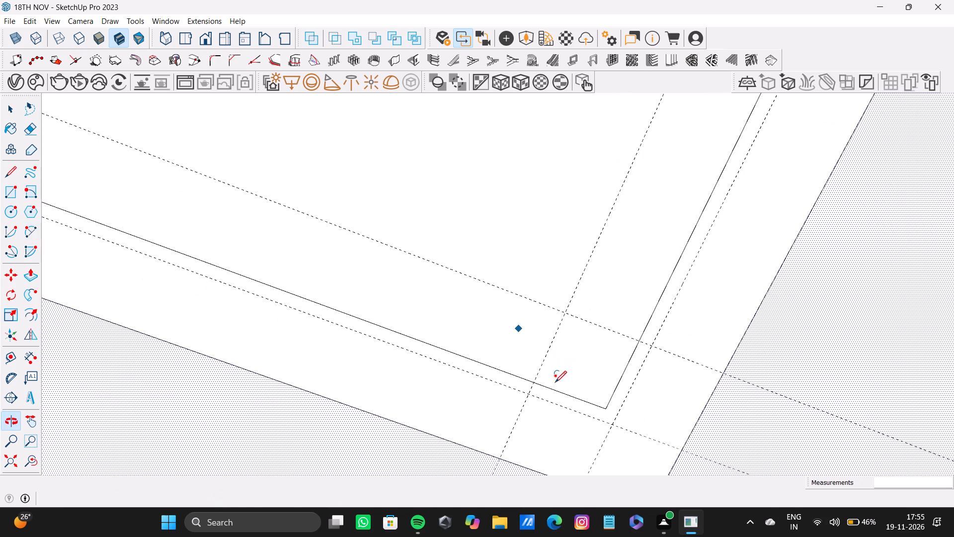
left_click(533, 384)
left_click(639, 340)
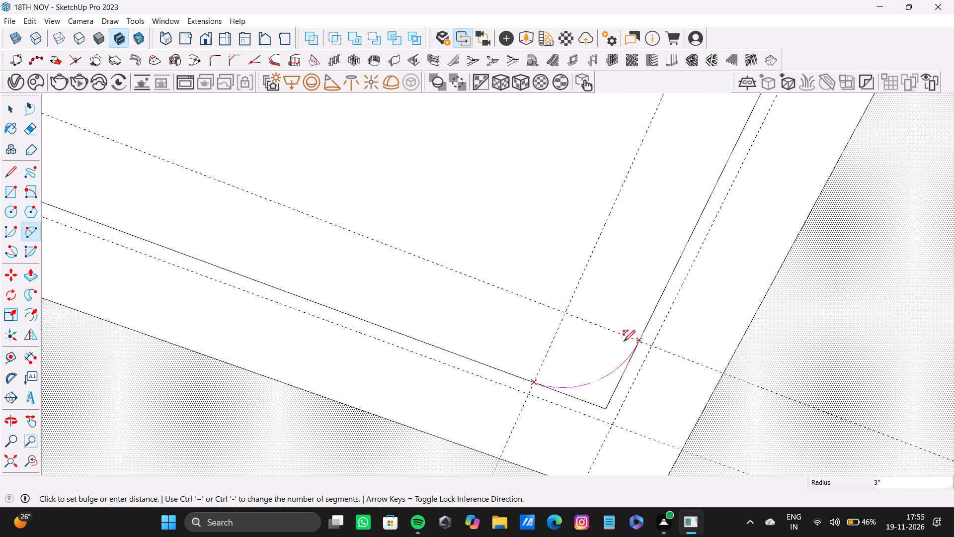
left_click(609, 379)
Draw a 3" radius tangent arc between the guide intersections at the outer offset rectangle's corner, beside the inner arc just drawn.
middle_click_drag(610, 401, 546, 297, "shift")
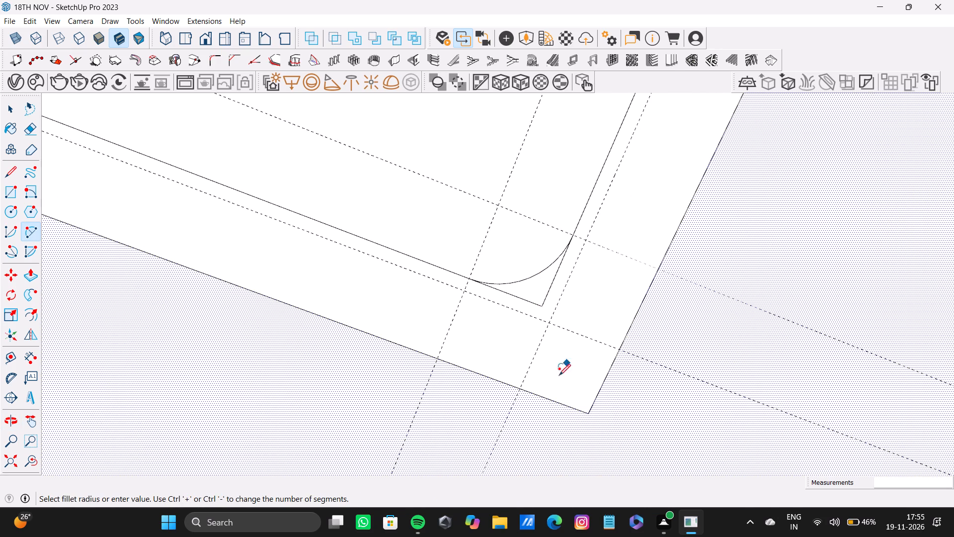
left_click(522, 389)
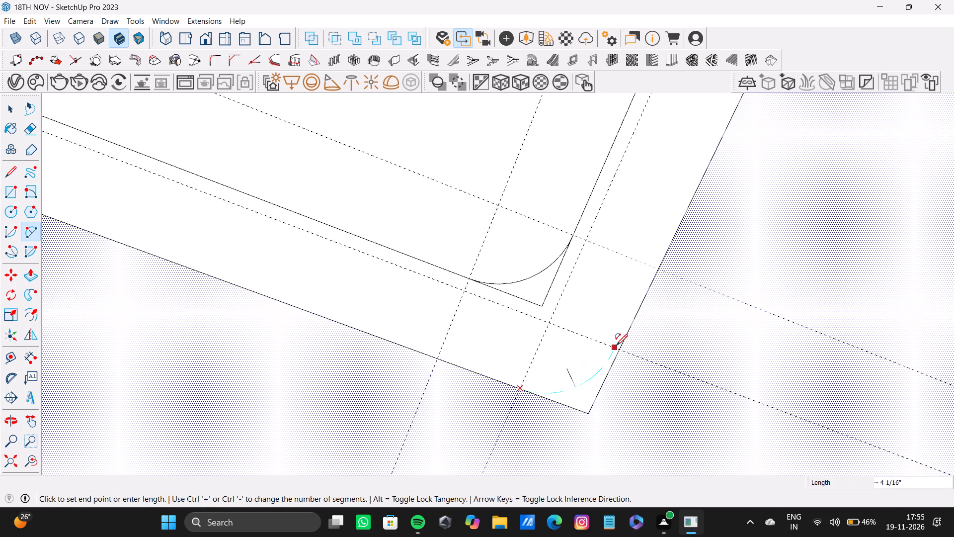
left_click(622, 351)
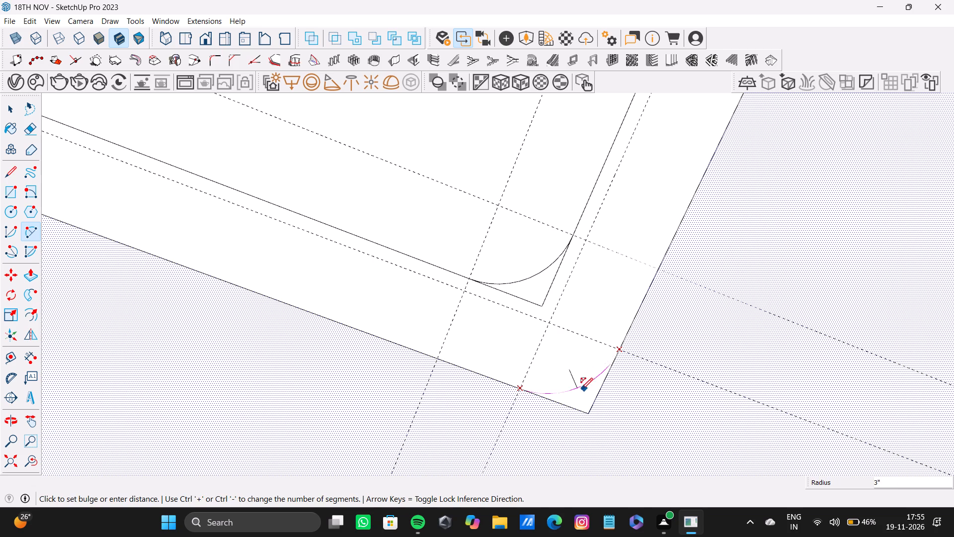
middle_click_drag(537, 368, 476, 354, "shift")
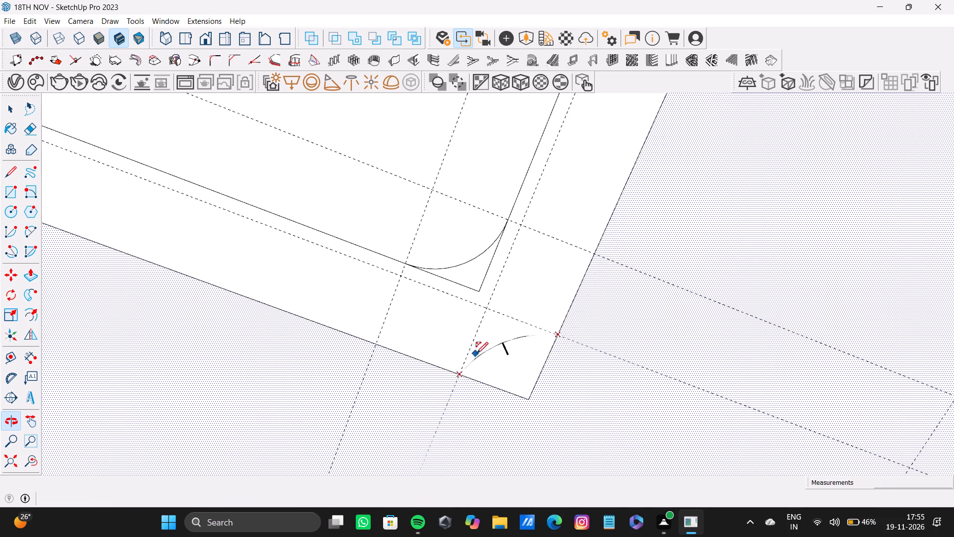
scroll(526, 367, "up", 5)
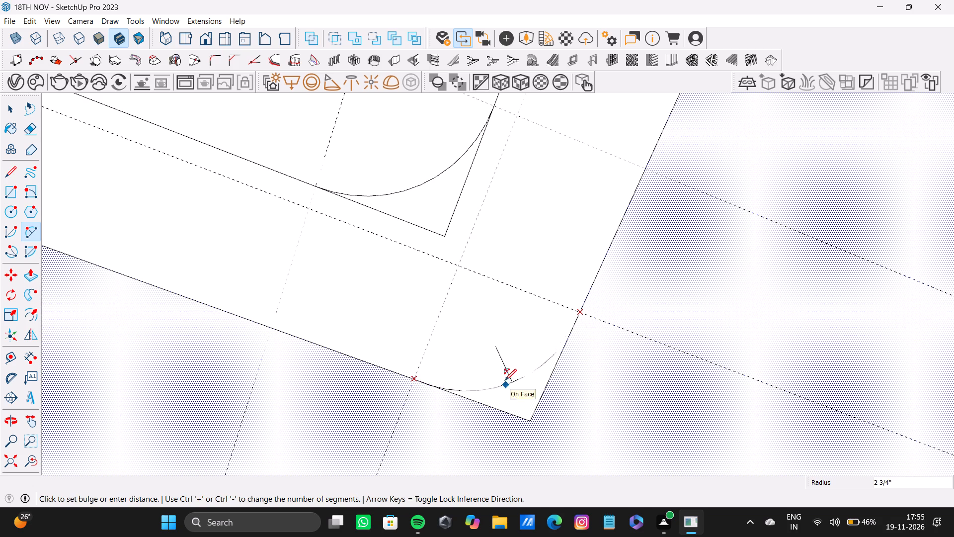
left_click(510, 376)
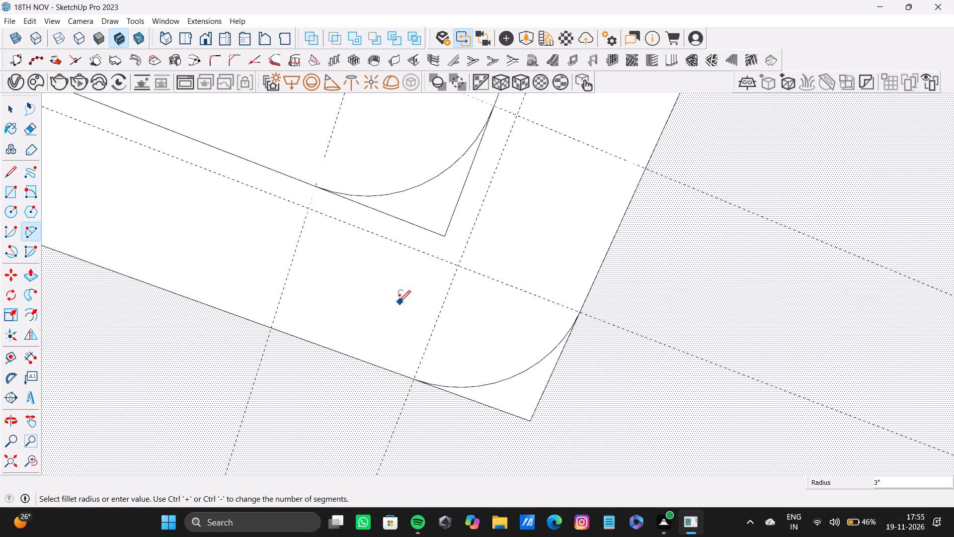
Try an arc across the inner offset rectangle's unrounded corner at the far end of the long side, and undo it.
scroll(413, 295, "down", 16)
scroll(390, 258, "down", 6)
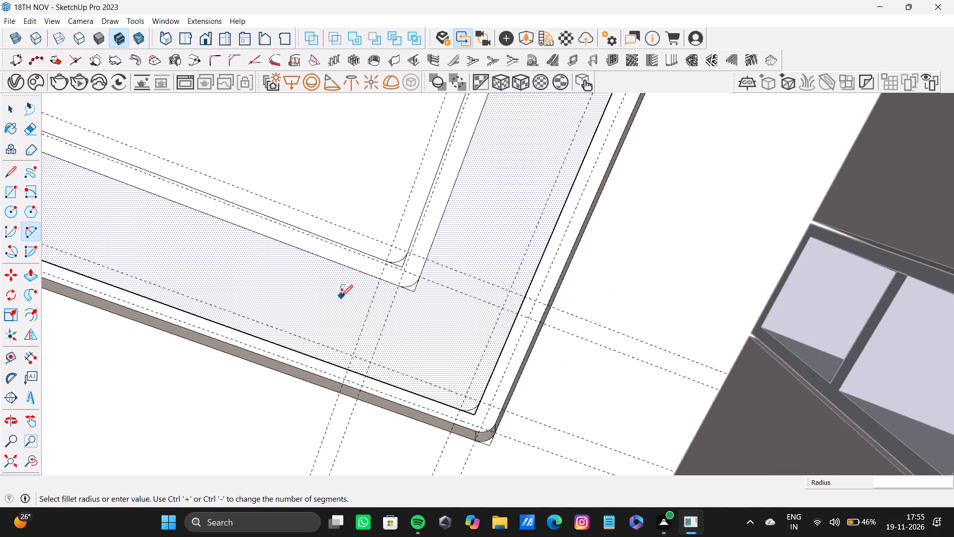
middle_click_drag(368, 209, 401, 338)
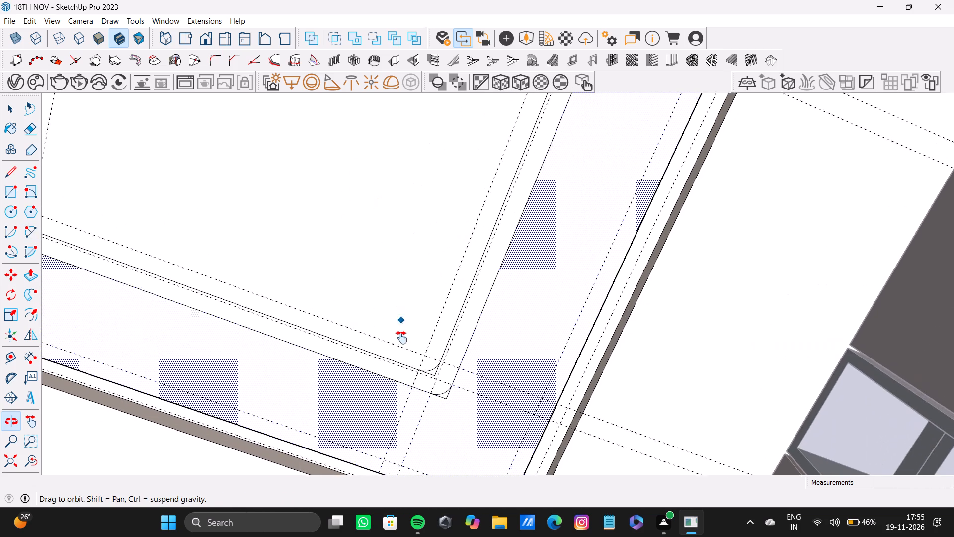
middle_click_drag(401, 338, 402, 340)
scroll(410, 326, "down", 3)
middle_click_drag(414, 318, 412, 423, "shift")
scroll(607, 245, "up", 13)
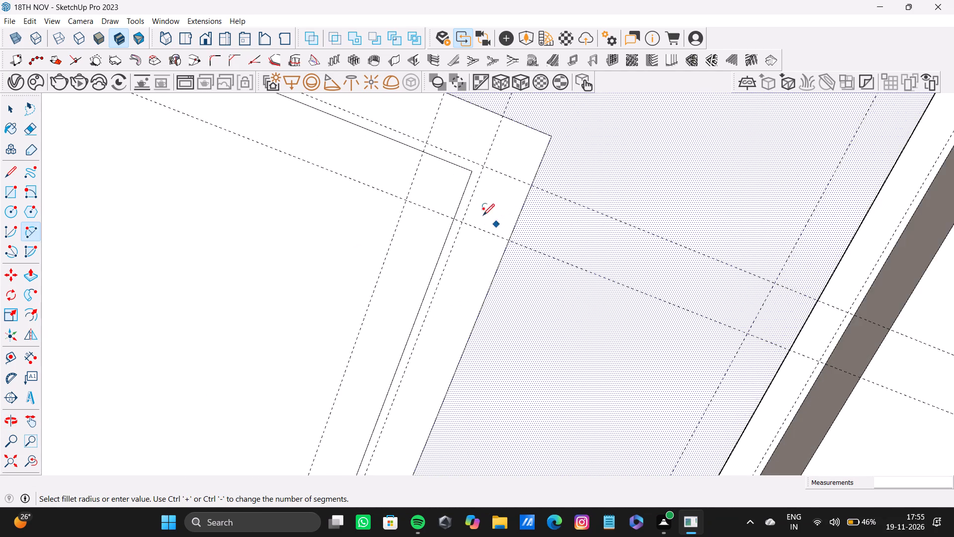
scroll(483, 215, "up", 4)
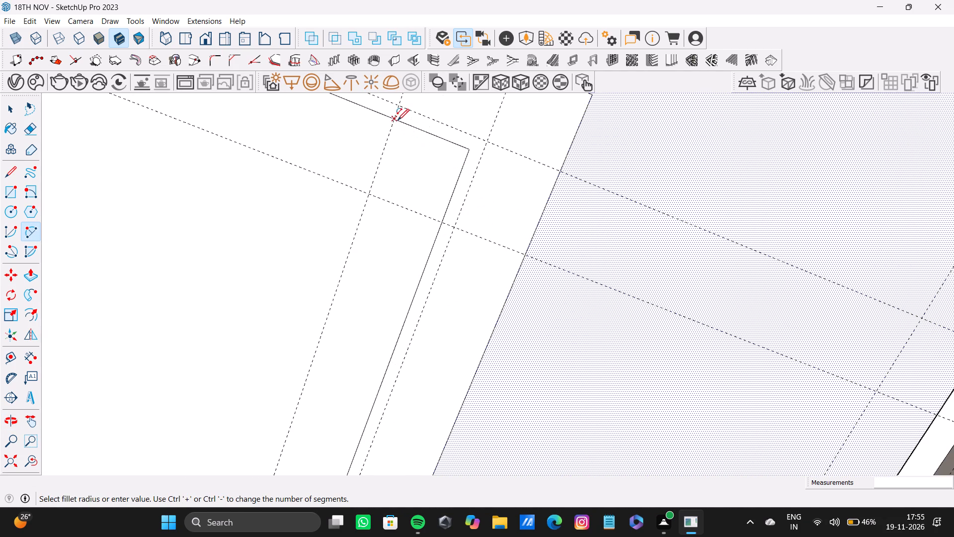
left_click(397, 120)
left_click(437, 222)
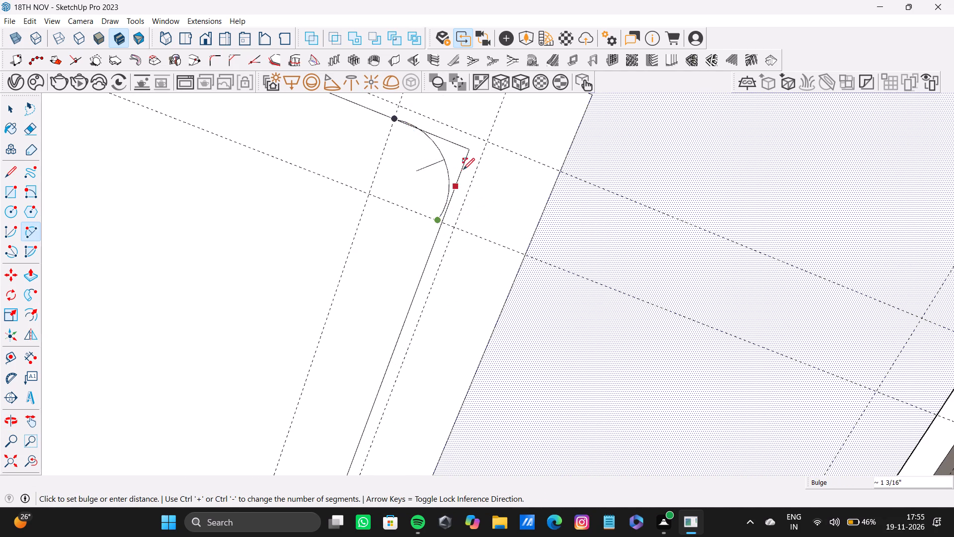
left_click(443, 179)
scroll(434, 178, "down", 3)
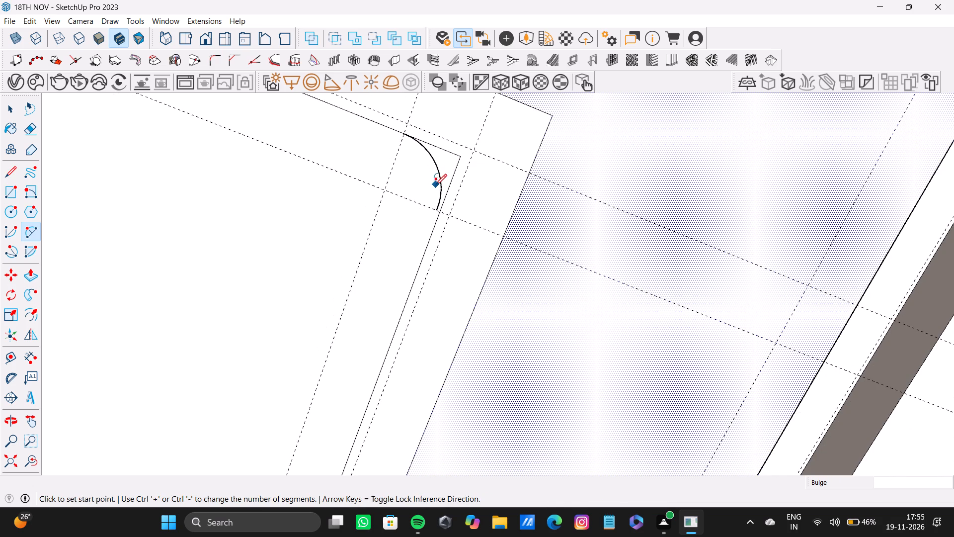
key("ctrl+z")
Draw a 3" radius tangent arc between the guide intersections at that same corner of the inner offset rectangle.
middle_click_drag(402, 184, 397, 236, "shift")
key("a")
scroll(424, 197, "up", 2)
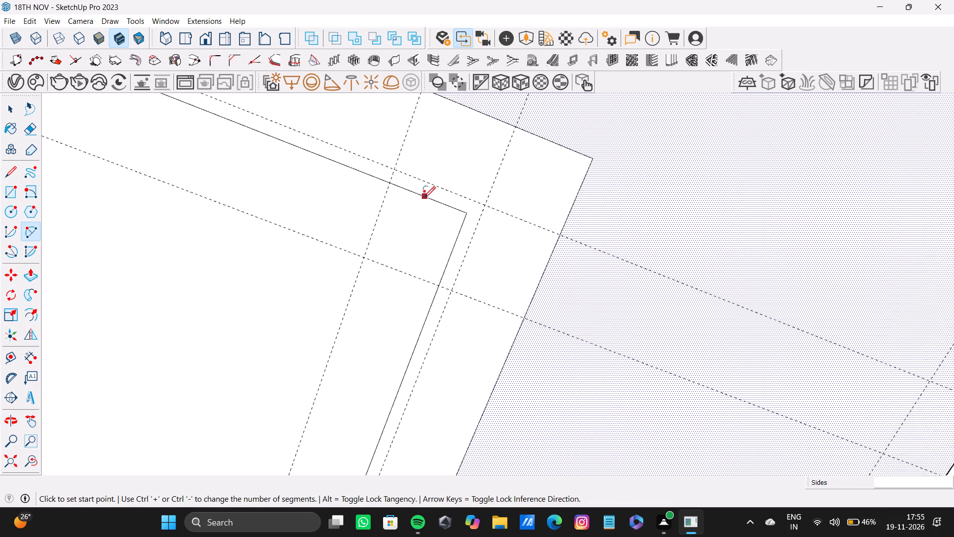
scroll(424, 198, "up", 5)
left_click(372, 175)
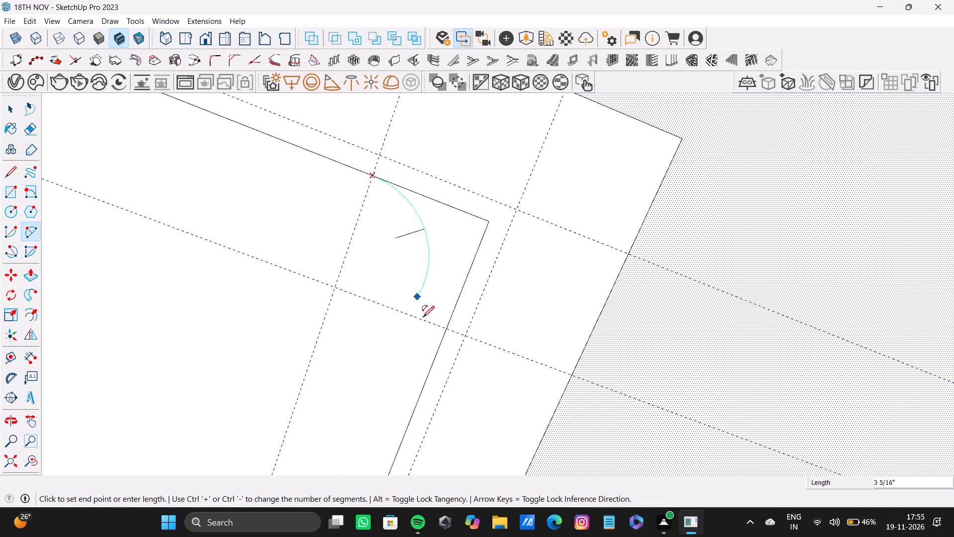
left_click(445, 330)
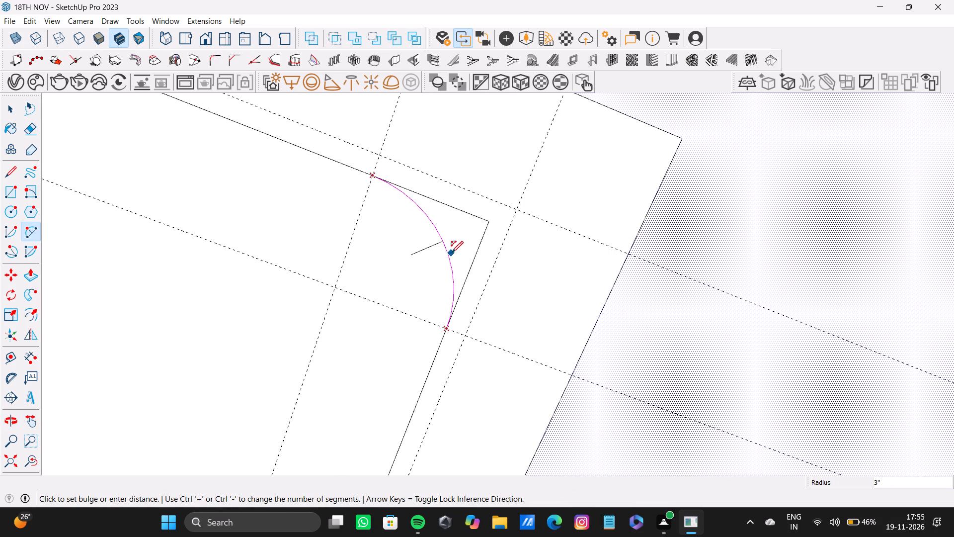
left_click(452, 253)
Draw a rounding arc between the guide intersections at the matching corner of the outer offset rectangle.
scroll(444, 255, "down", 4)
middle_click_drag(440, 249, 424, 281)
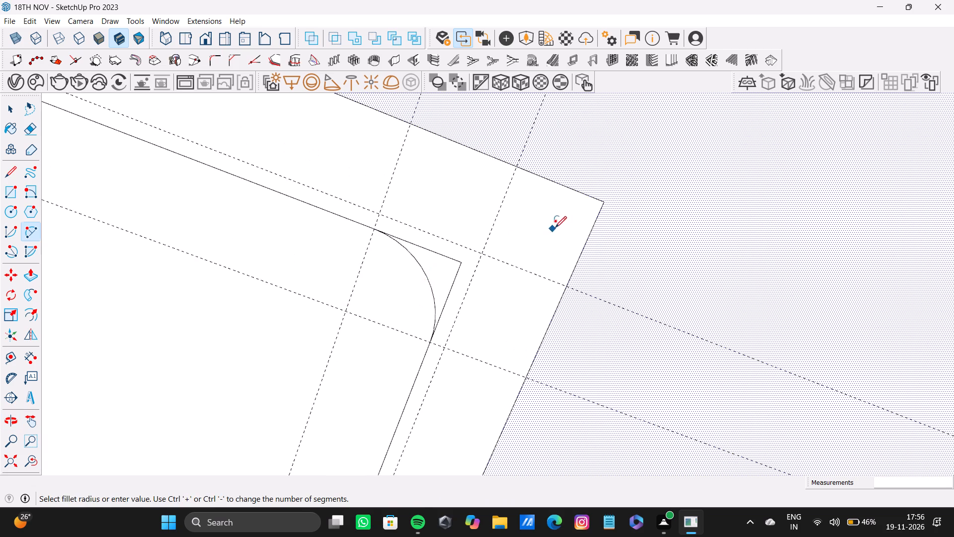
scroll(558, 225, "up", 3)
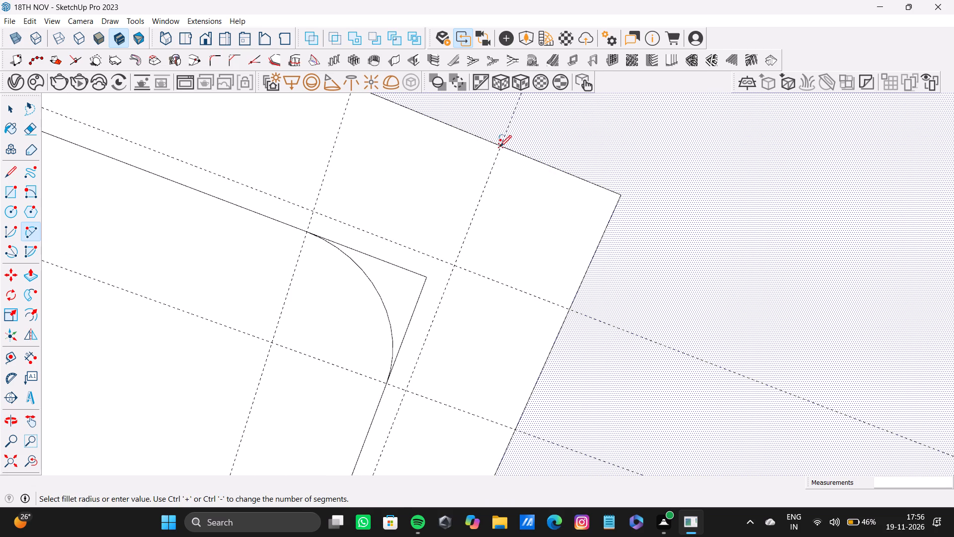
left_click(501, 147)
left_click(570, 307)
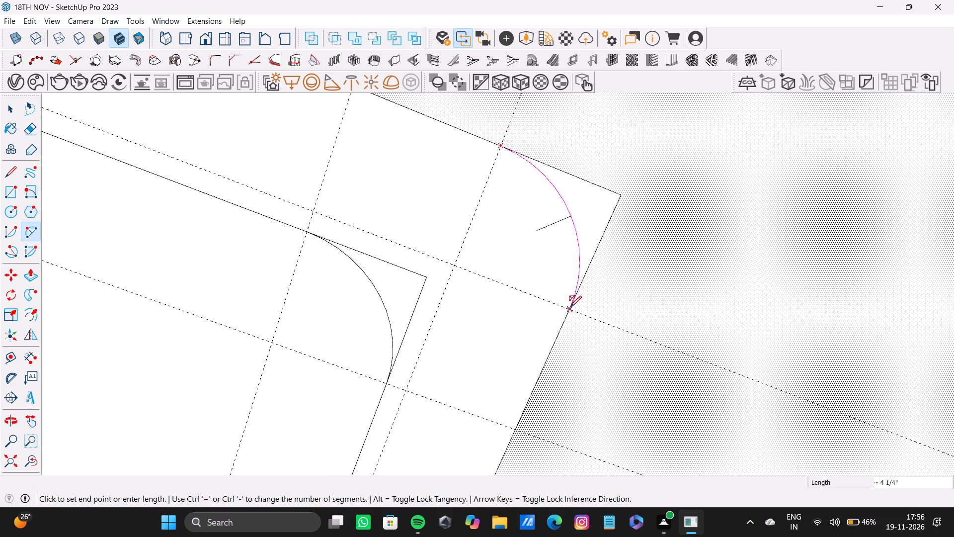
left_click(583, 234)
key("space")
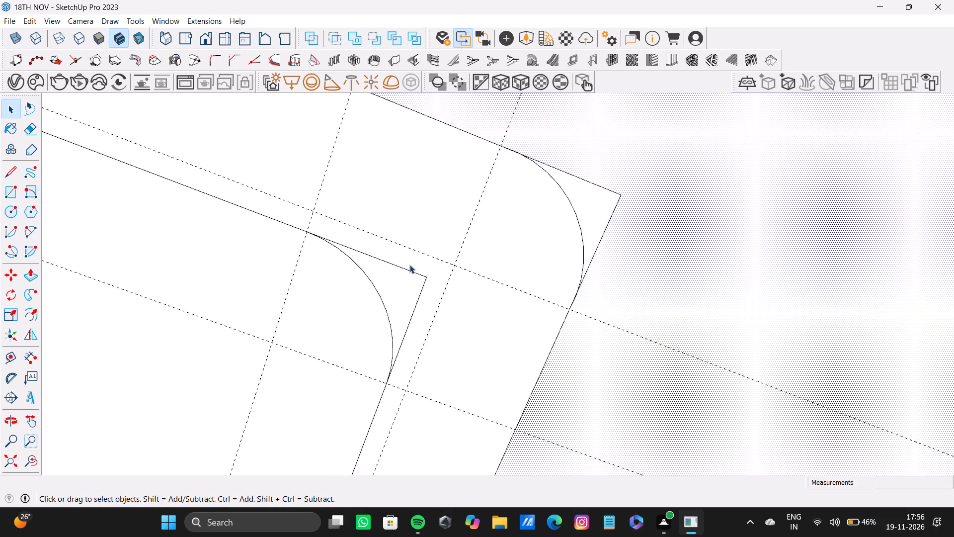
Select the leftover square corner edges outside the rounding arcs on both offset rectangles, at the newly rounded corner and another rounded corner.
left_click(408, 271)
left_click(420, 282, "shift")
left_click(422, 282, "shift")
left_click(422, 285, "shift")
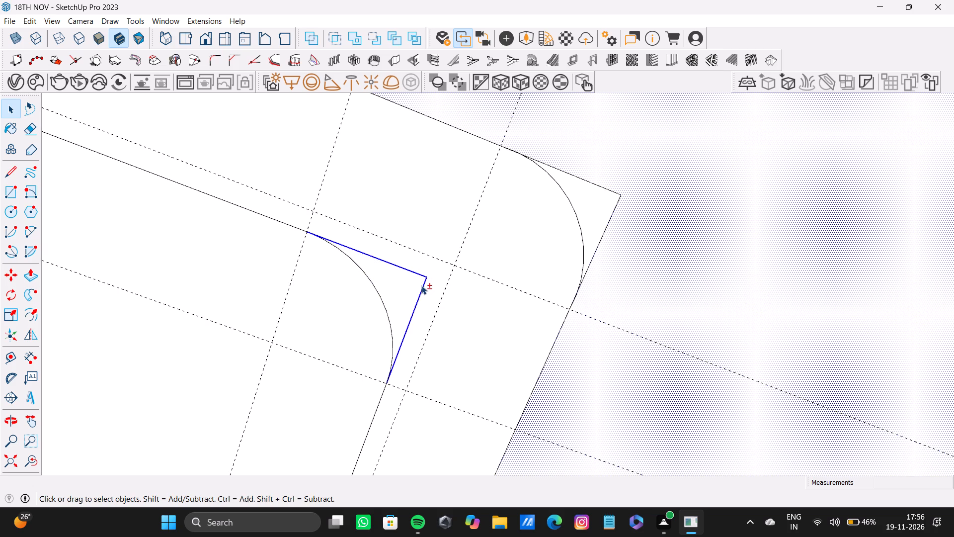
left_click(613, 188, "shift")
left_click(612, 192, "shift")
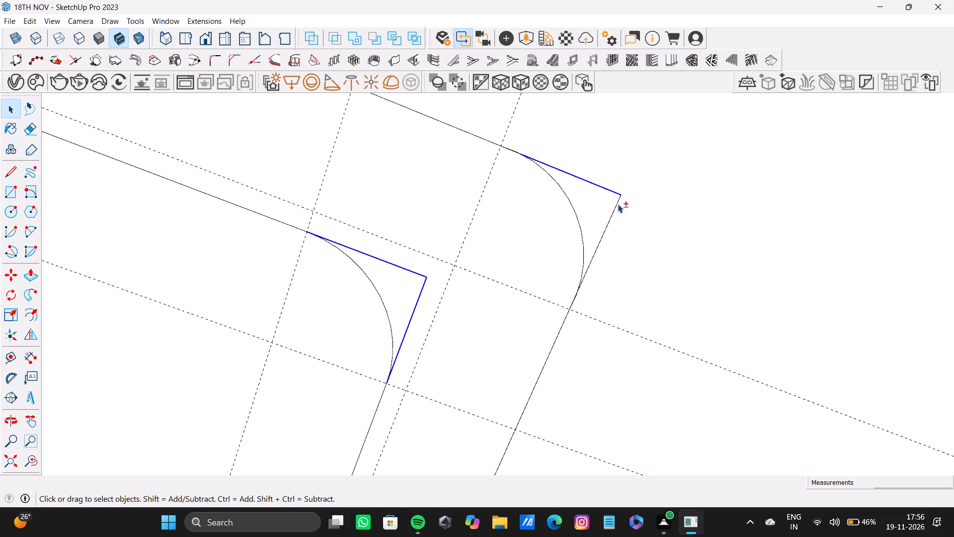
left_click(618, 206, "shift")
scroll(605, 228, "down", 20, "shift")
scroll(605, 228, "down", 3, "shift")
middle_click(586, 260, "shift")
middle_click_drag(580, 283, 533, 132, "shift")
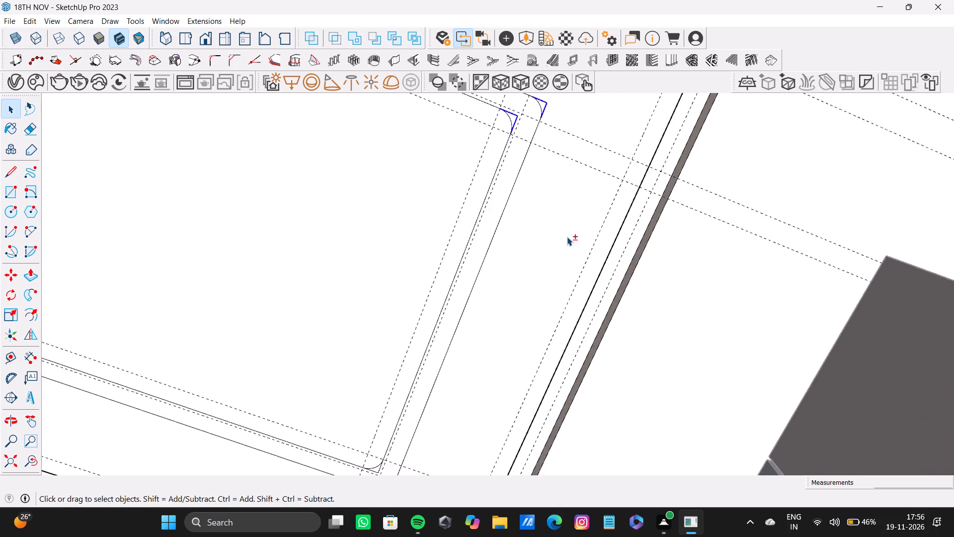
scroll(567, 237, "down", 3, "shift")
middle_click_drag(566, 247, 571, 188, "shift")
left_click(12, 465, "shift")
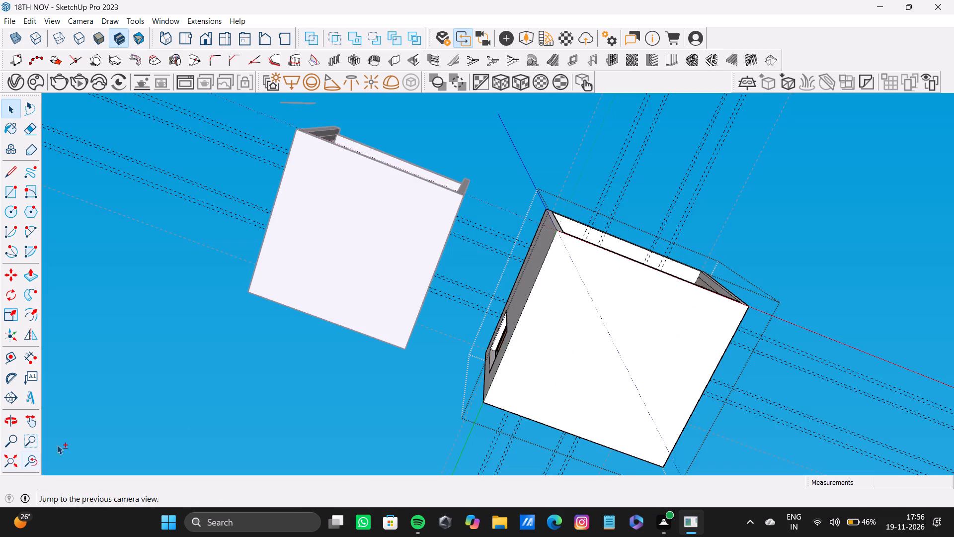
scroll(531, 303, "up", 4)
middle_click_drag(656, 245, 595, 409)
scroll(634, 240, "up", 16)
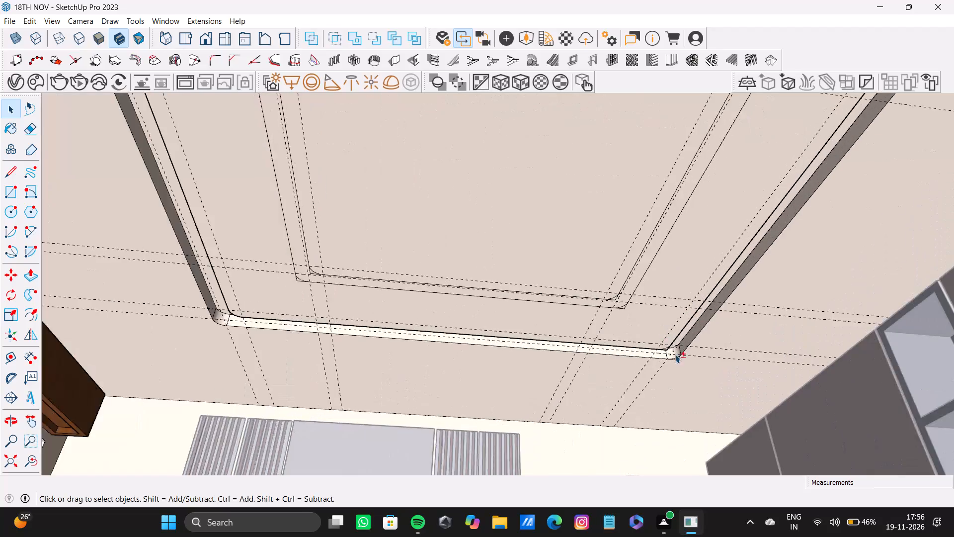
scroll(675, 354, "up", 3)
scroll(602, 320, "up", 20, "shift")
left_click(584, 224, "shift")
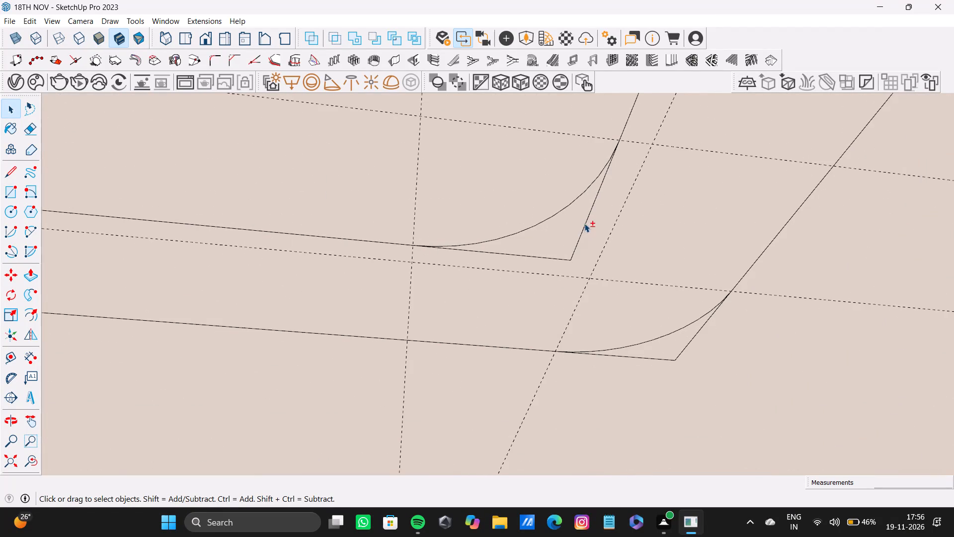
left_click(559, 258, "shift")
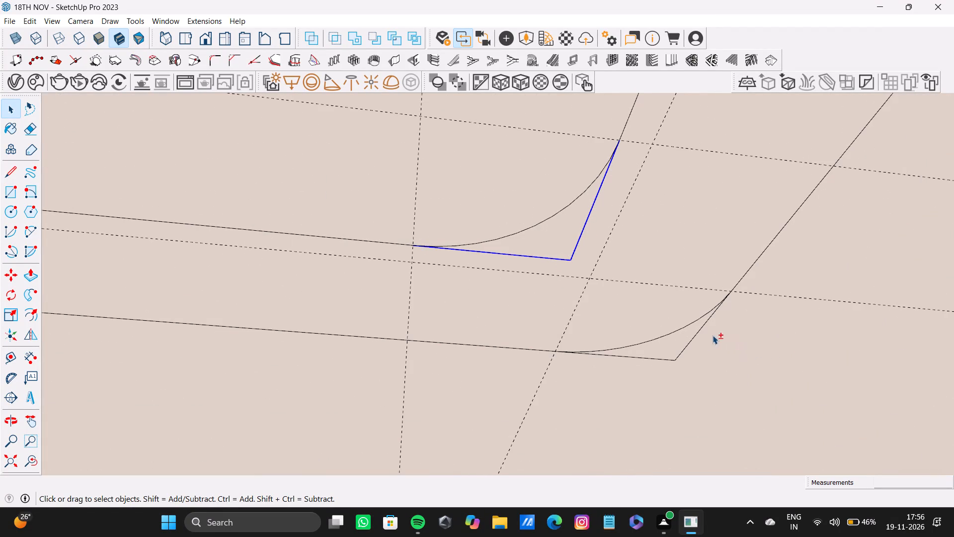
left_click(694, 337, "shift")
left_click(669, 360, "shift")
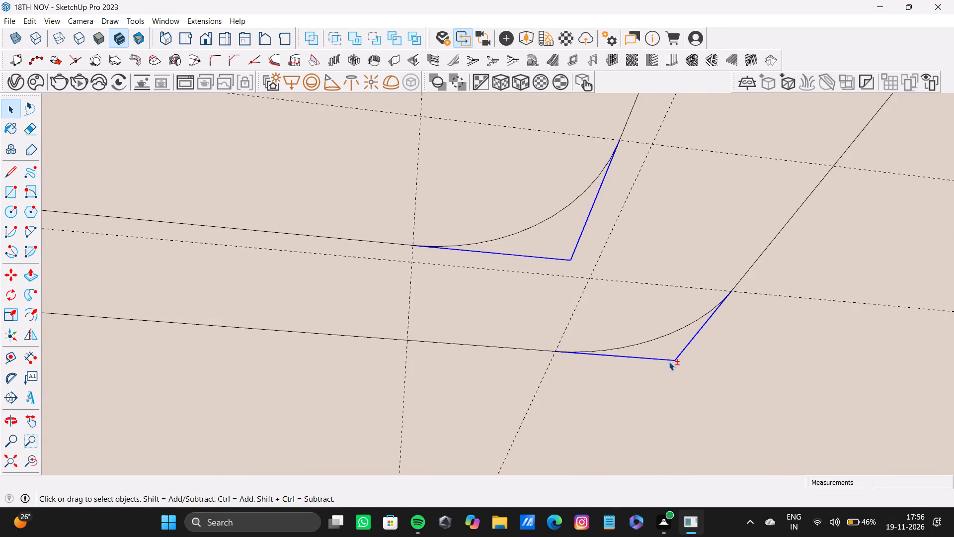
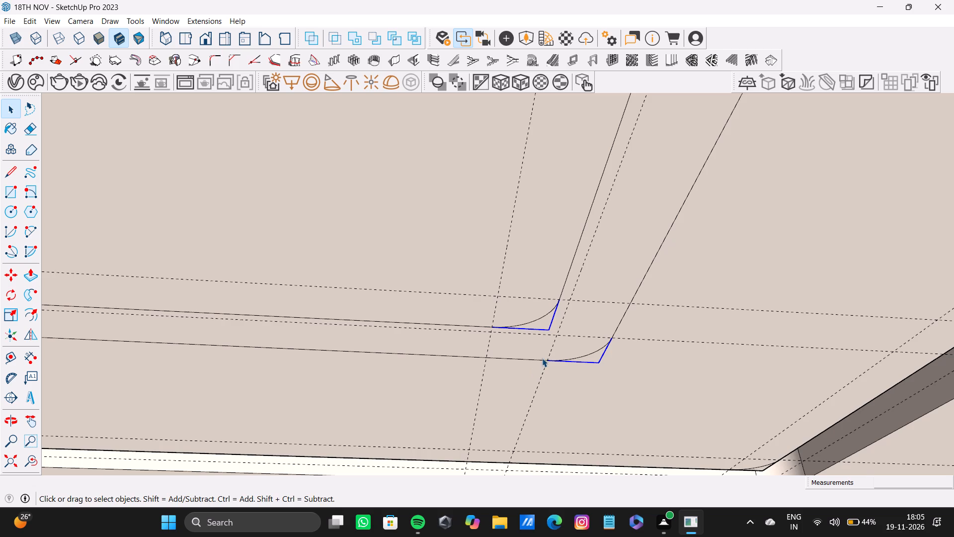
Delete the selected leftover square corner edges outside the rounding arcs on both offset rectangles.
key("Delete")
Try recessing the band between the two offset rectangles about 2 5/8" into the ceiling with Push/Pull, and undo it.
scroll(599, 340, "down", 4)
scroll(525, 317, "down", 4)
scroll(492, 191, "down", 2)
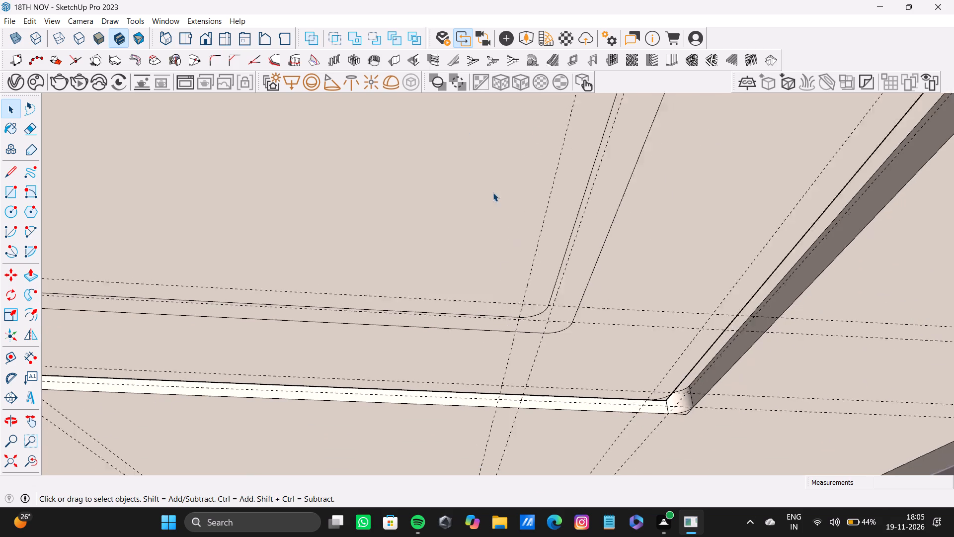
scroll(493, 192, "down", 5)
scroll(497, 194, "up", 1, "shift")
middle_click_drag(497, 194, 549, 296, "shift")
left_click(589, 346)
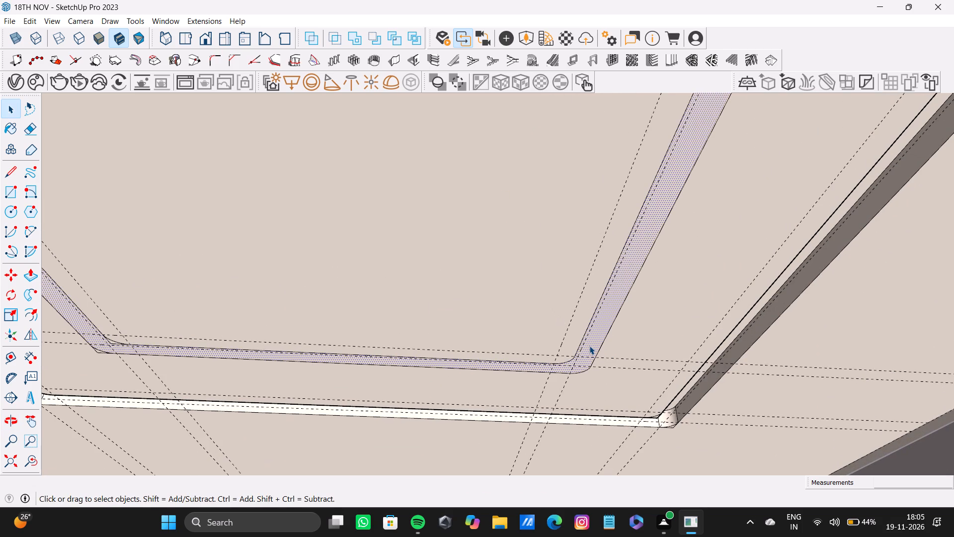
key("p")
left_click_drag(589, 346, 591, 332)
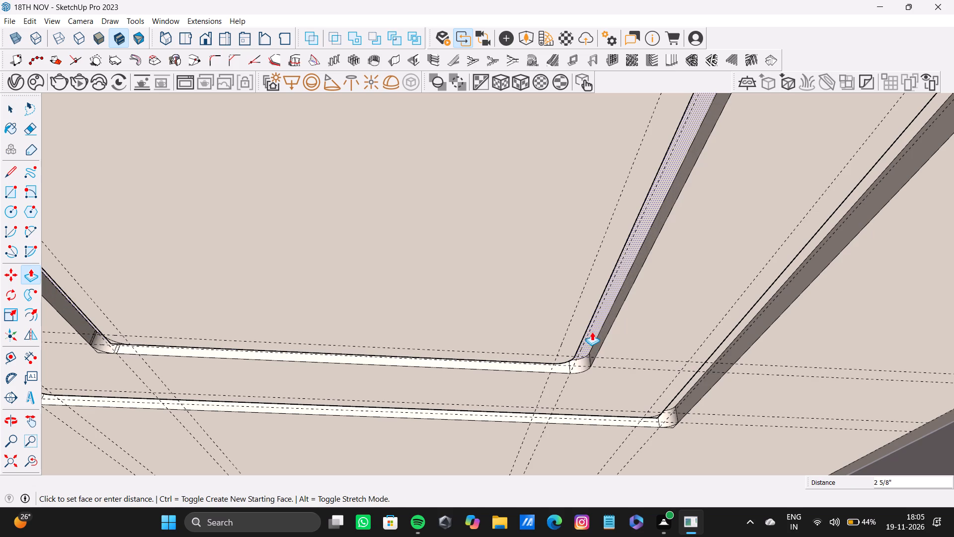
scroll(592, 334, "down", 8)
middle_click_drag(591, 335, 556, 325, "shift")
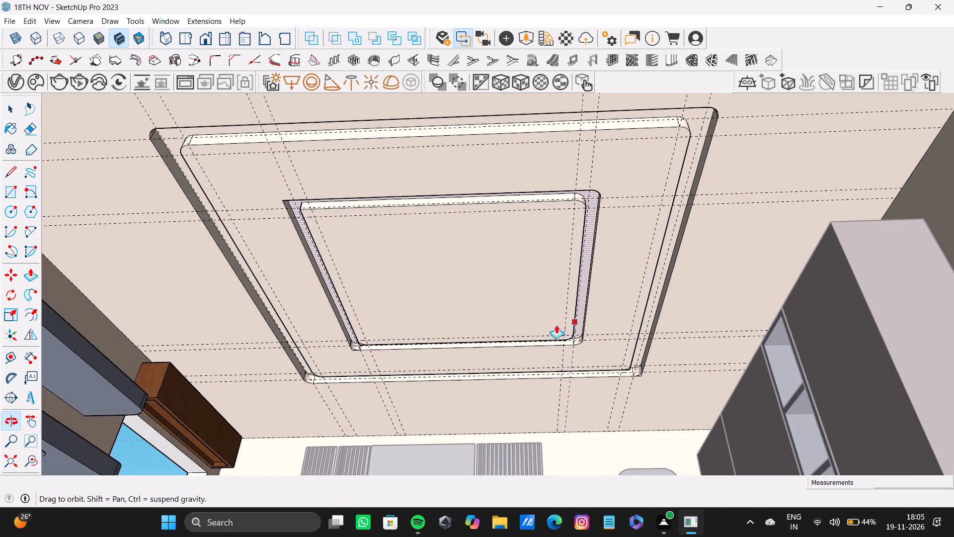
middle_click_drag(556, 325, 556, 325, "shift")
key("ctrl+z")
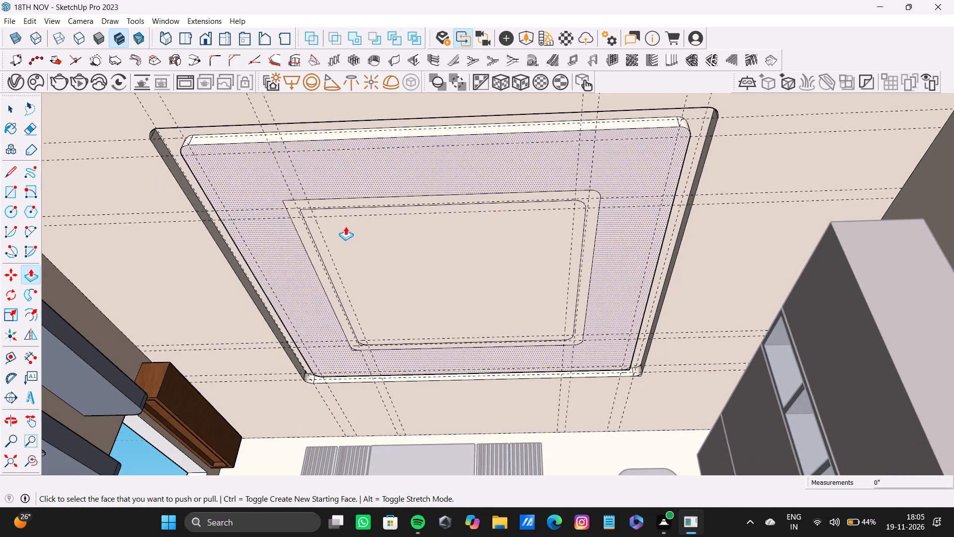
Delete the leftover square corner edges outside the arcs on both offset rectangles at the remaining rounded corner.
scroll(332, 241, "up", 8)
middle_click_drag(346, 268, 371, 217, "shift")
scroll(424, 367, "up", 9)
middle_click_drag(386, 381, 462, 284, "shift")
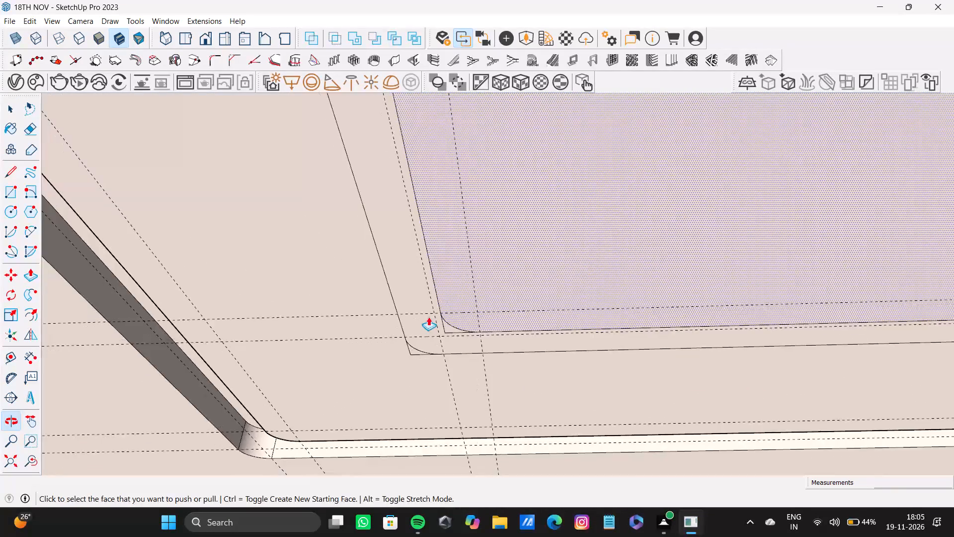
scroll(425, 340, "up", 11)
key("space")
left_click(398, 353, "shift")
left_click(410, 366, "shift")
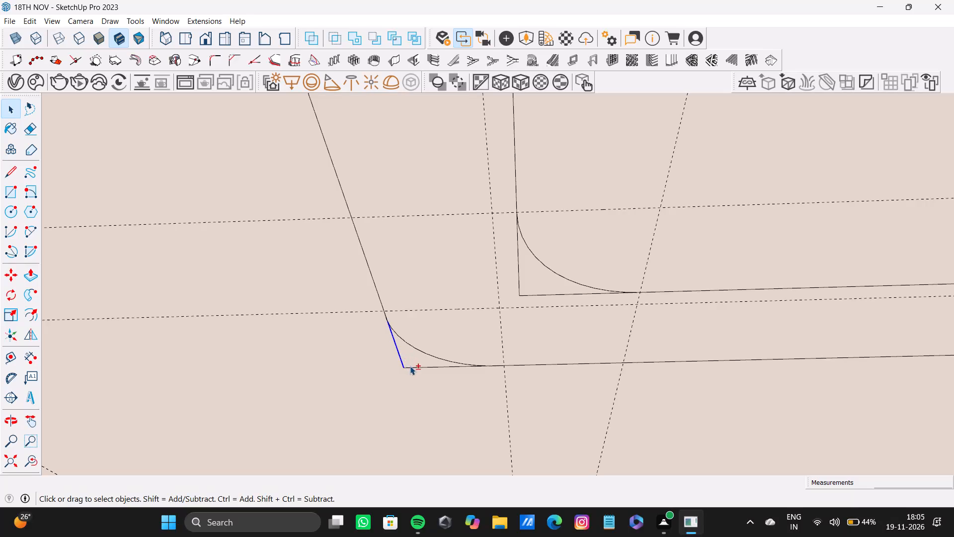
left_click(520, 271, "shift")
left_click(541, 297, "shift")
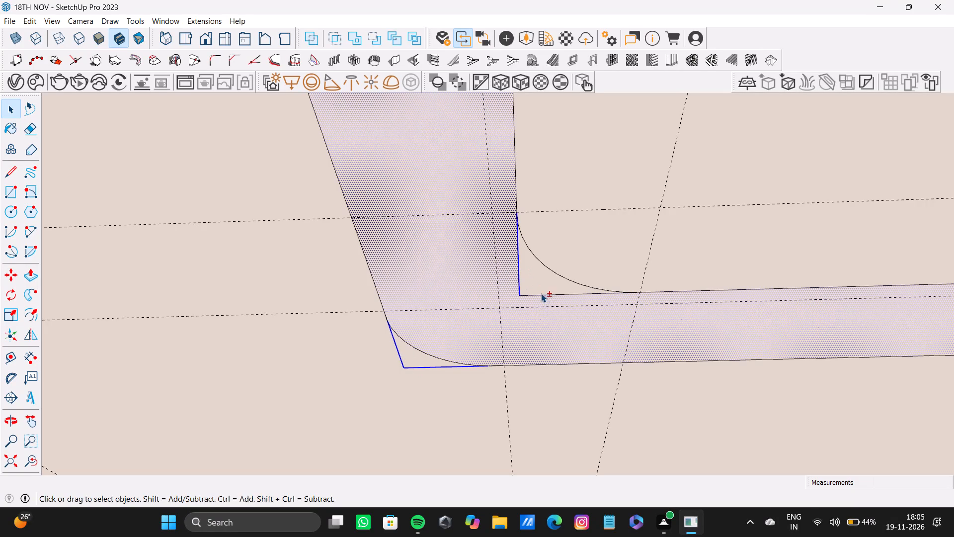
left_click(542, 290, "shift")
left_click(548, 308, "shift")
left_click(545, 311, "shift")
left_click(545, 291, "shift")
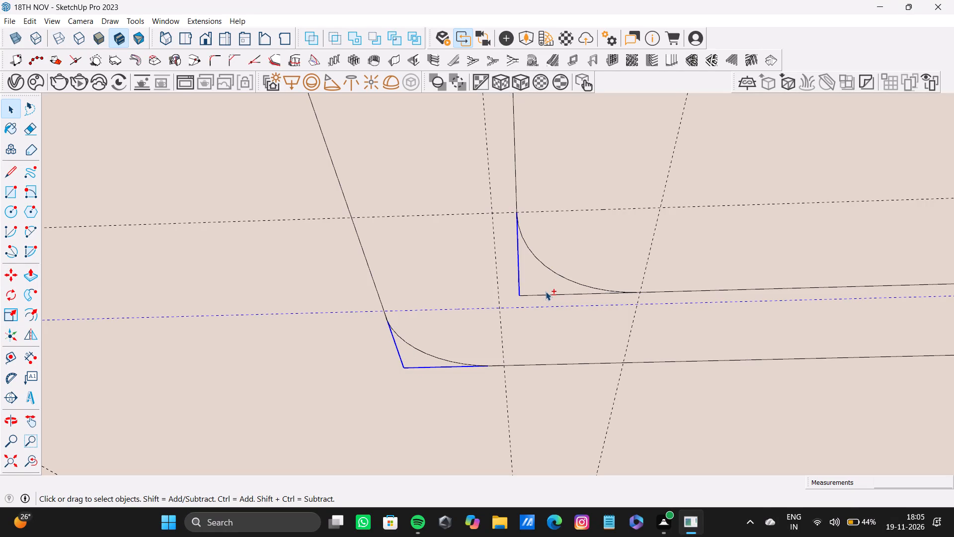
left_click(547, 294, "shift")
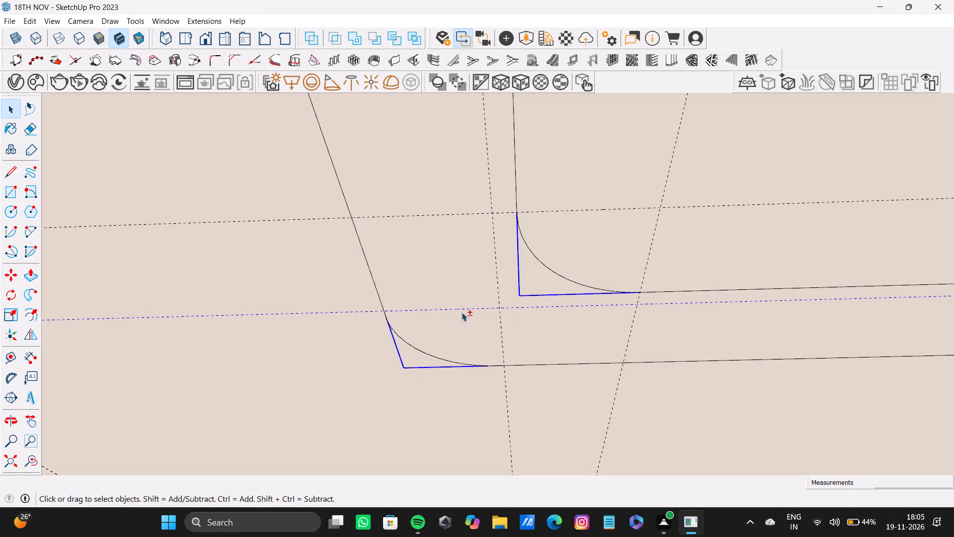
left_click(467, 309, "shift")
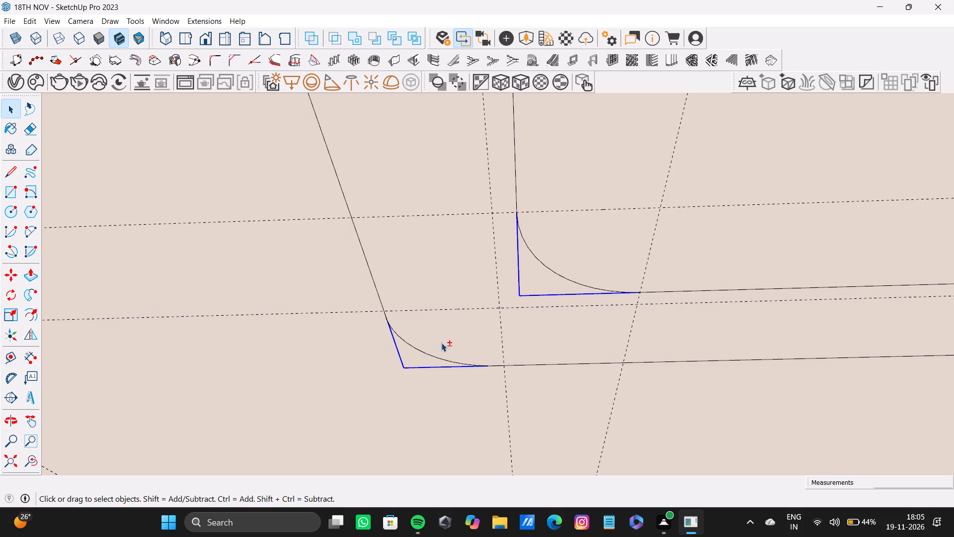
key("Delete")
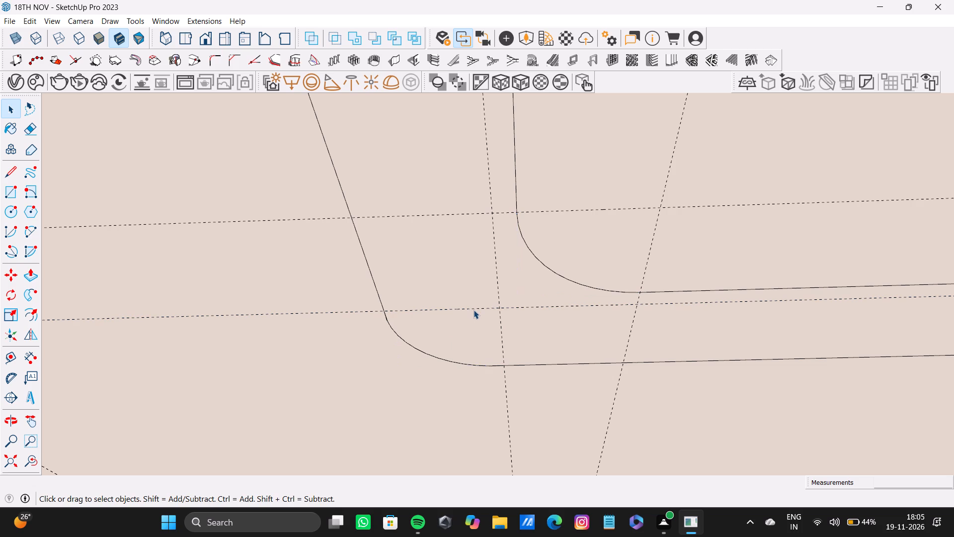
Draw a rounding arc between the guide intersections at the outer offset rectangle's last unrounded corner.
scroll(499, 287, "down", 4)
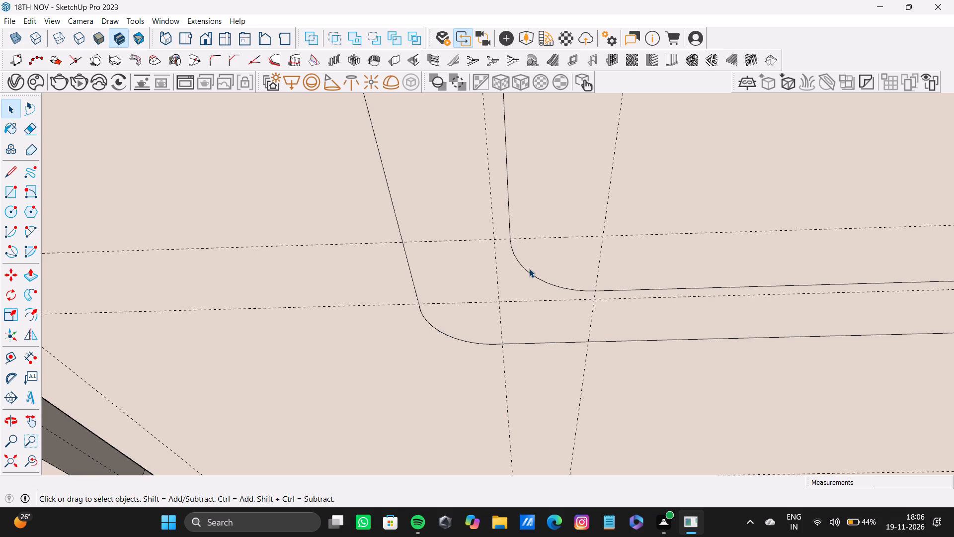
scroll(493, 212, "down", 18)
scroll(486, 194, "down", 10)
middle_click_drag(467, 189, 426, 335, "shift")
scroll(429, 280, "down", 10)
middle_click_drag(417, 210, 414, 281, "shift")
scroll(414, 232, "down", 4)
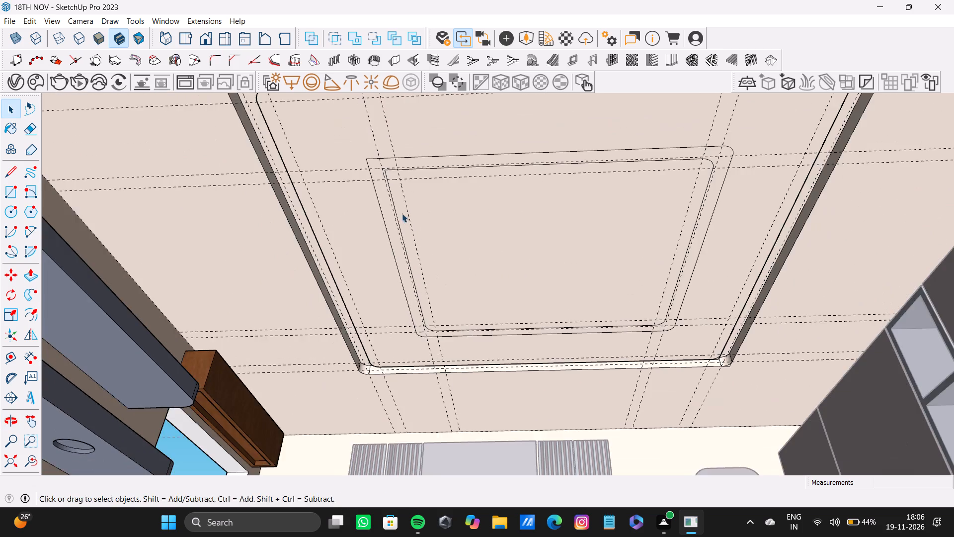
middle_click_drag(399, 209, 397, 234, "shift")
scroll(382, 207, "up", 16)
middle_click_drag(375, 195, 369, 155)
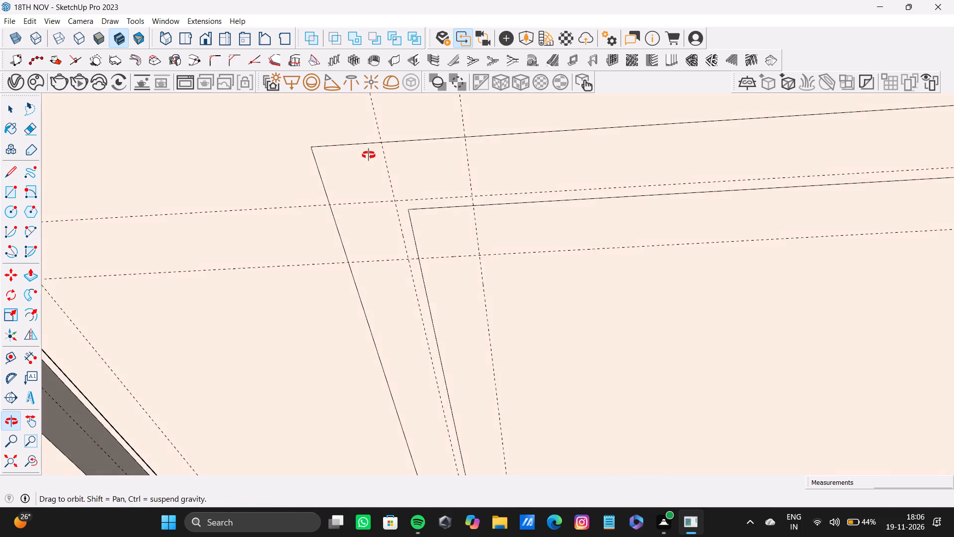
middle_click_drag(369, 155, 402, 151)
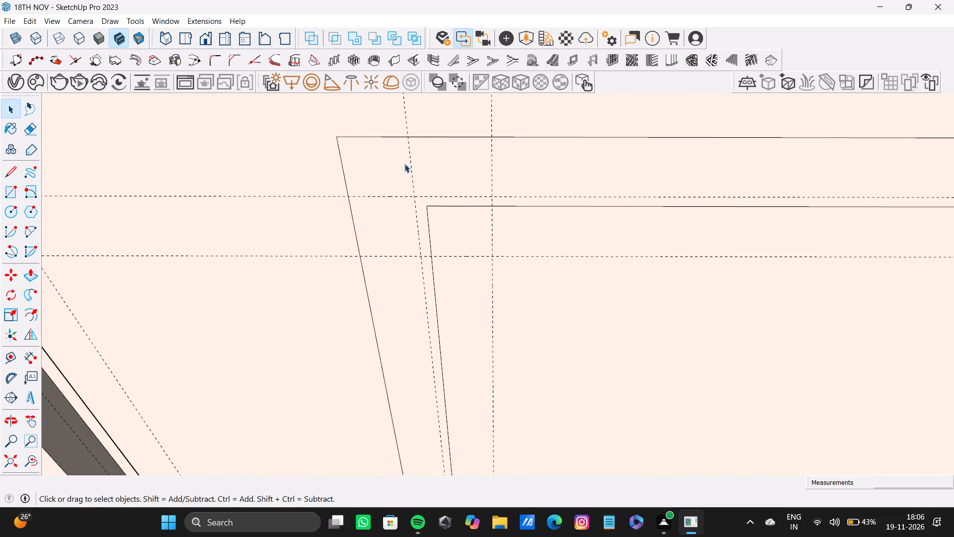
key("a")
scroll(358, 208, "up", 6)
left_click(345, 192)
scroll(462, 185, "down", 2)
middle_click_drag(460, 182, 425, 246, "shift")
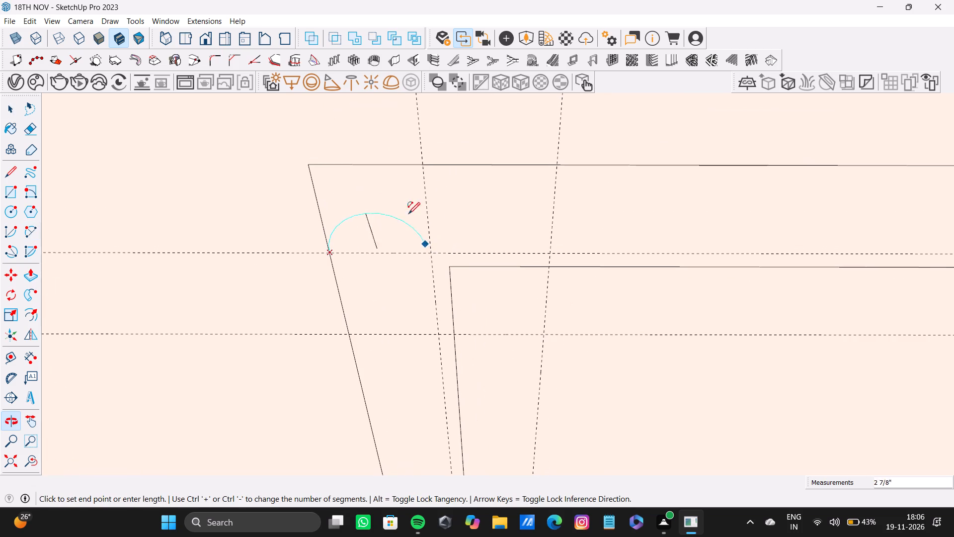
left_click(420, 163)
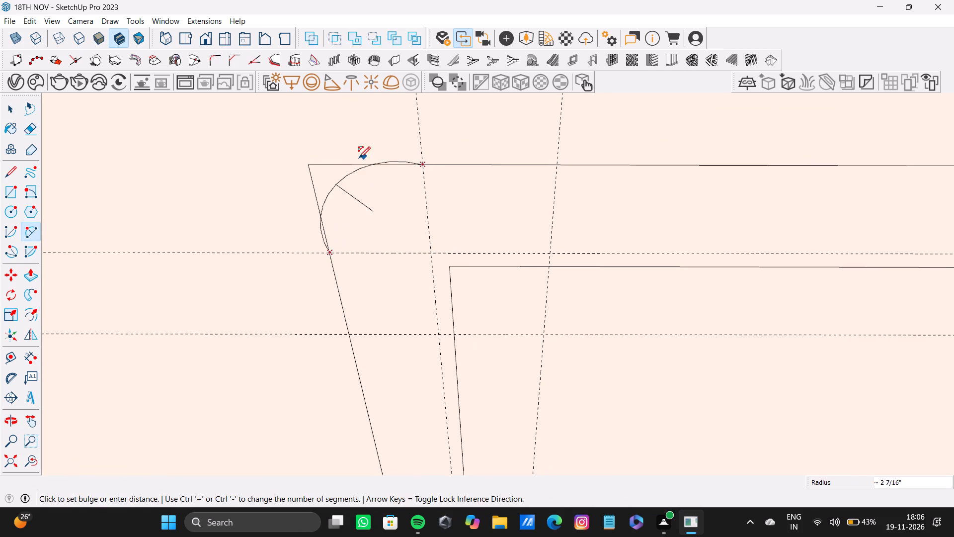
left_click(374, 175)
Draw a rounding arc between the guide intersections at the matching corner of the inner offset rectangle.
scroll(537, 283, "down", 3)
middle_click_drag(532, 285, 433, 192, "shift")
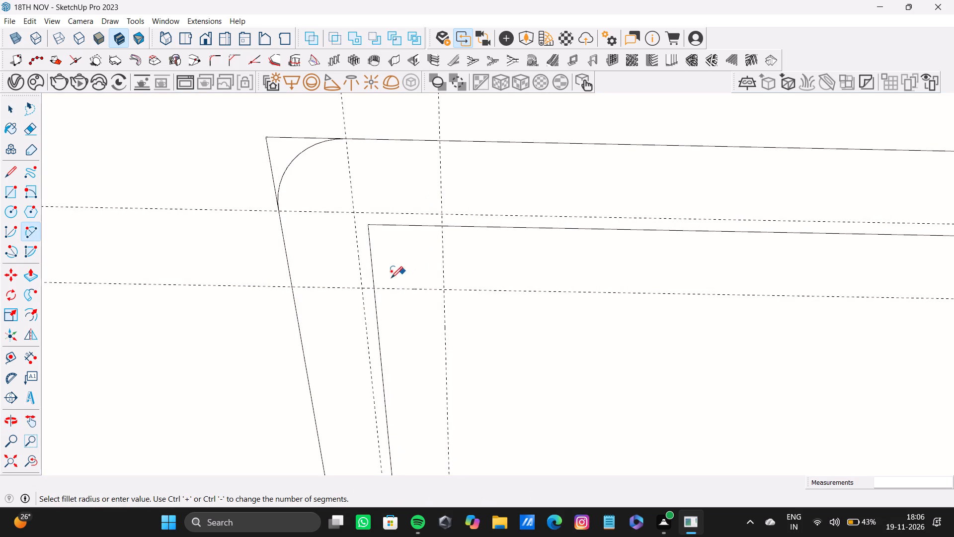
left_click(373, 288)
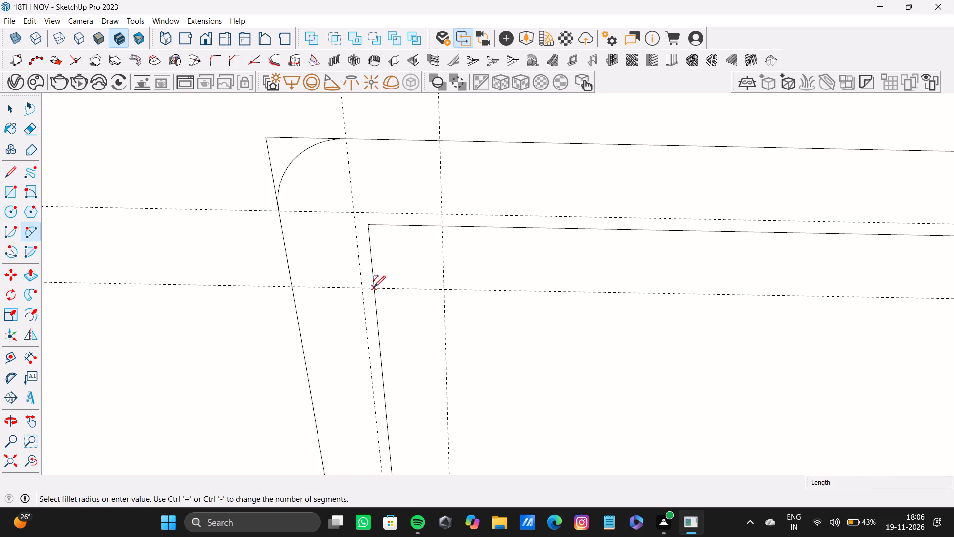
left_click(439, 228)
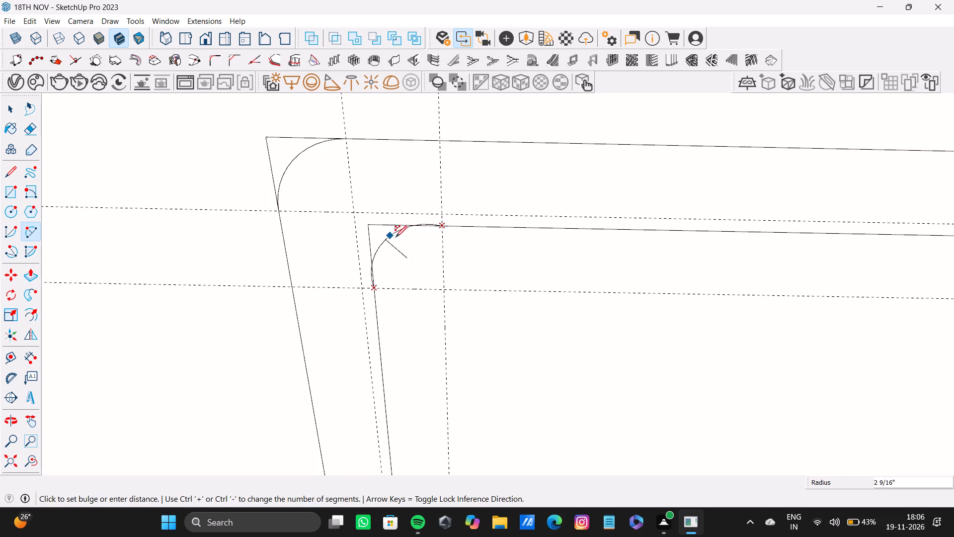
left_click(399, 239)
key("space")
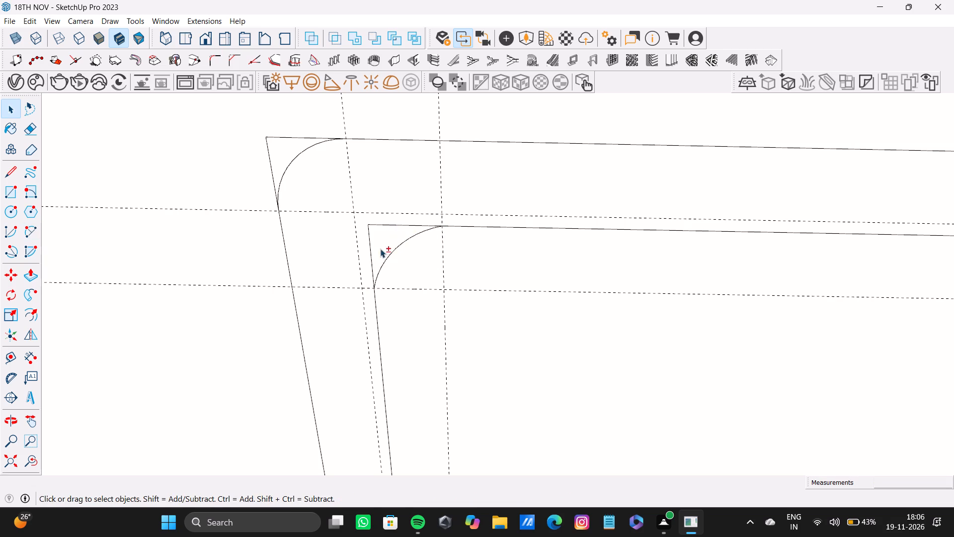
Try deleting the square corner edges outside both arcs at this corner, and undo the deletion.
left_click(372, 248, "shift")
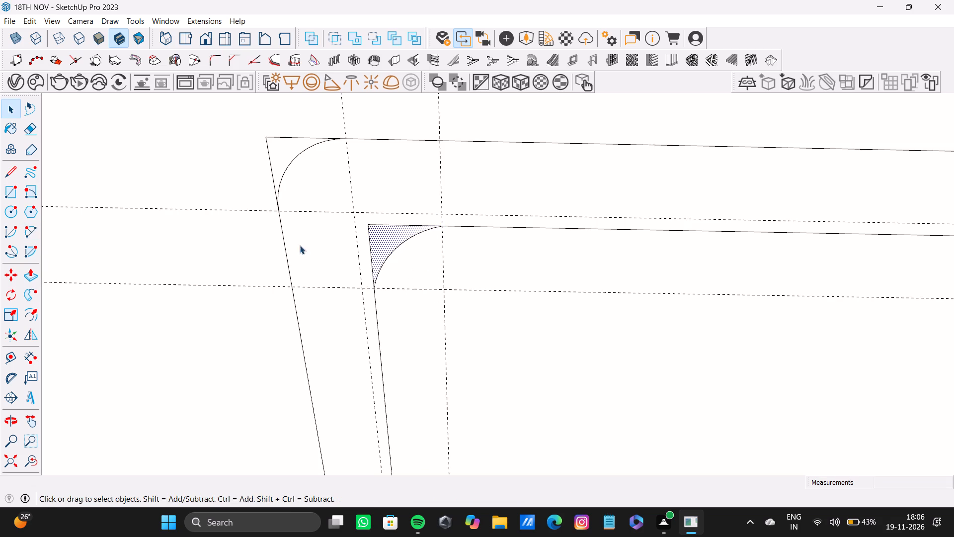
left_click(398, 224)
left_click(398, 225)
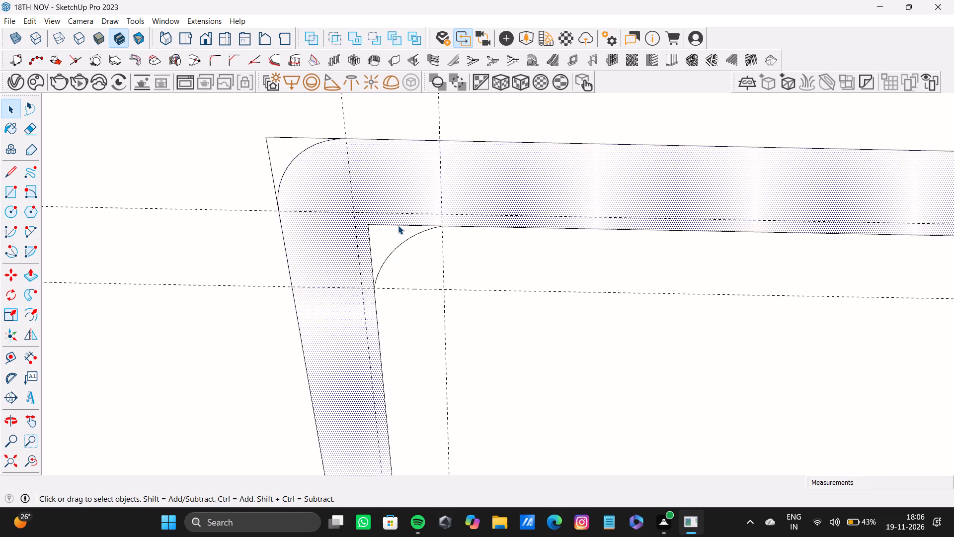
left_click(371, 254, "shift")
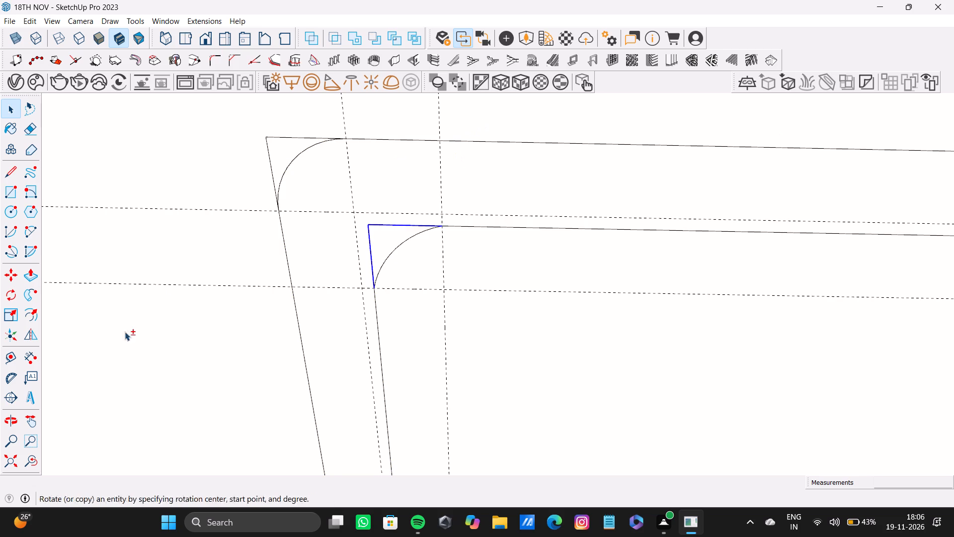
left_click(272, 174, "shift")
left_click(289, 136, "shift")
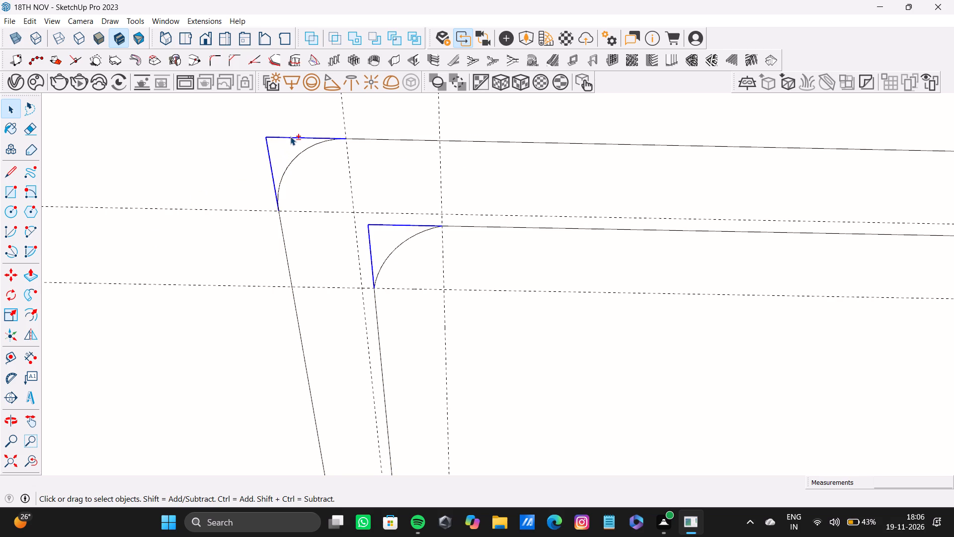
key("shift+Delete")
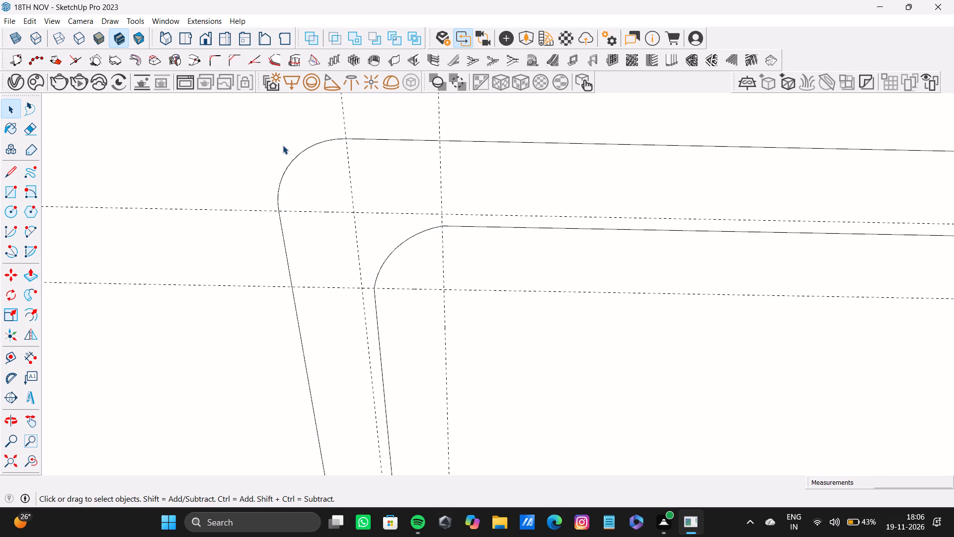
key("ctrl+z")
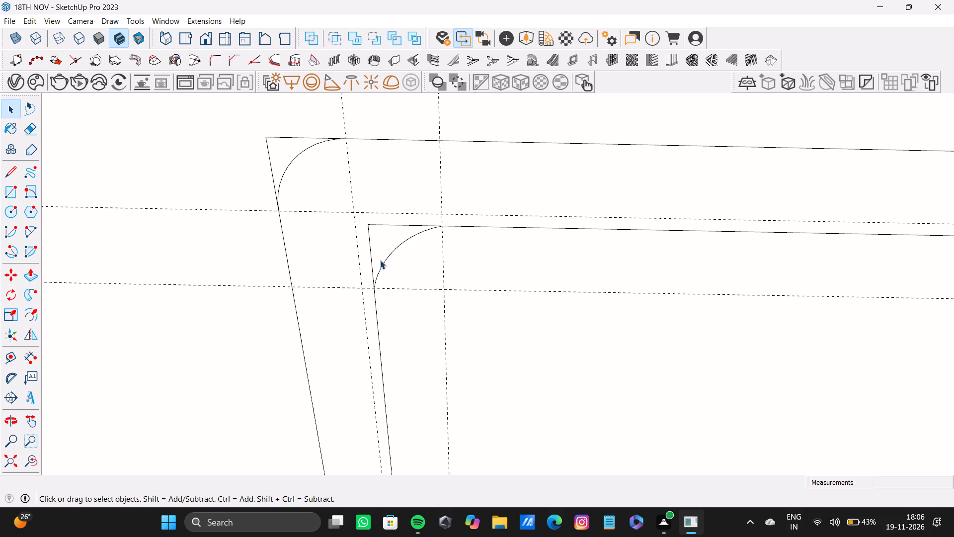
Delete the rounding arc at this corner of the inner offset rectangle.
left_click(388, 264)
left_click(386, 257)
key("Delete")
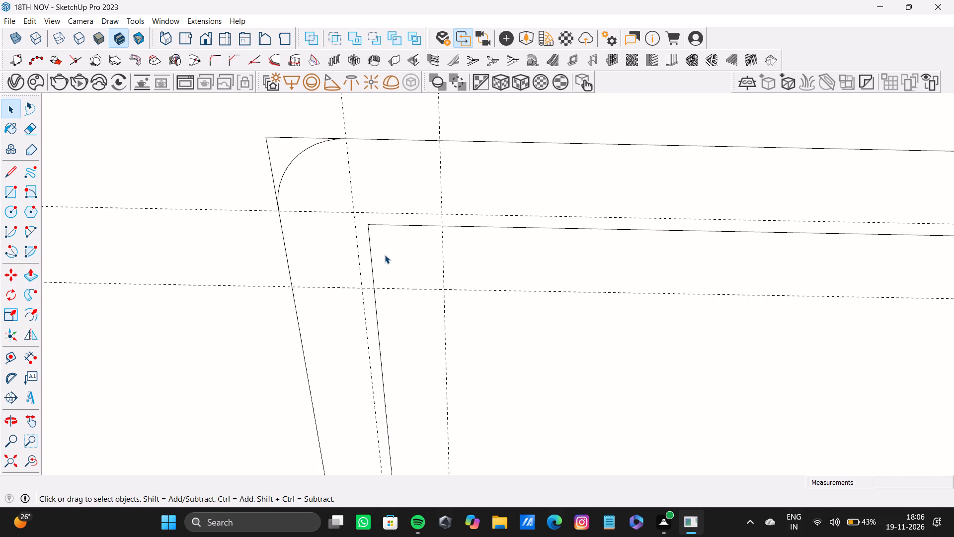
Redraw the inner offset rectangle's corner rounding arc between the same two guide intersections.
key("a")
left_click(374, 289)
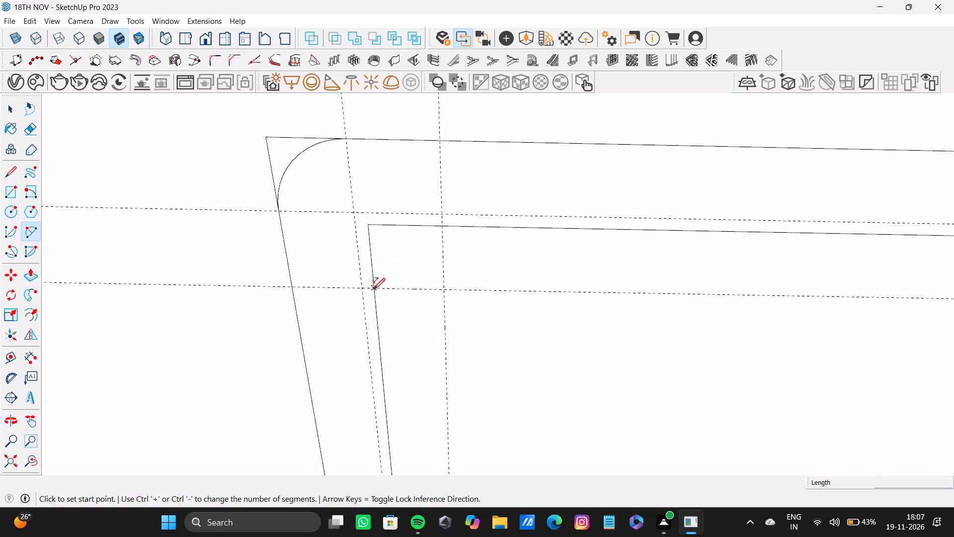
left_click(442, 229)
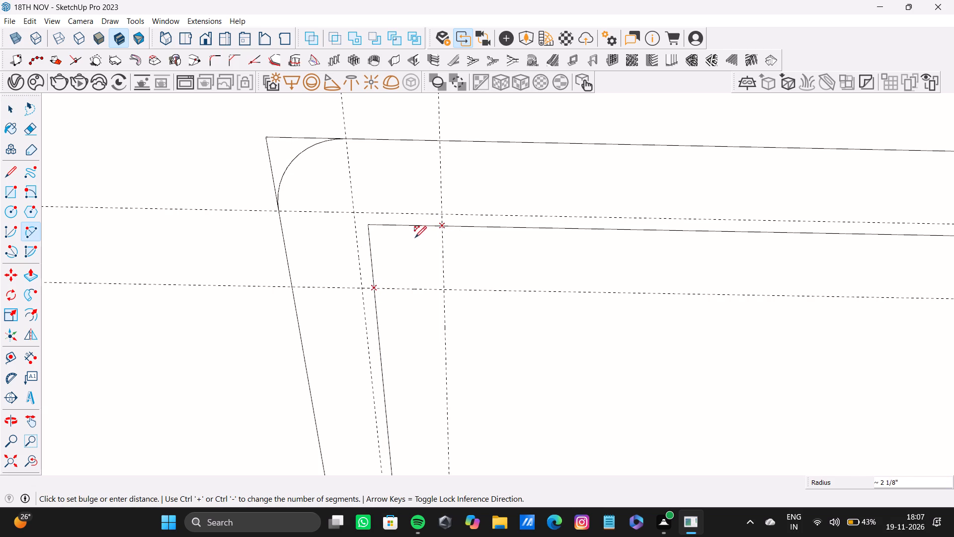
left_click(402, 240)
key("space")
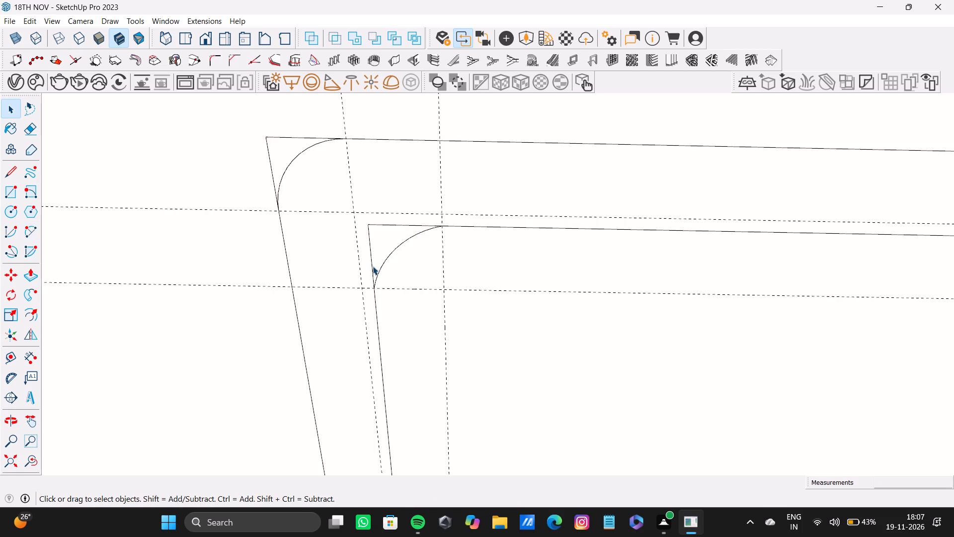
Delete the leftover square corner edges outside the rounding arcs of both ceiling rectangles at this corner.
left_click(373, 266)
left_click(388, 224, "shift")
left_click(273, 165, "shift")
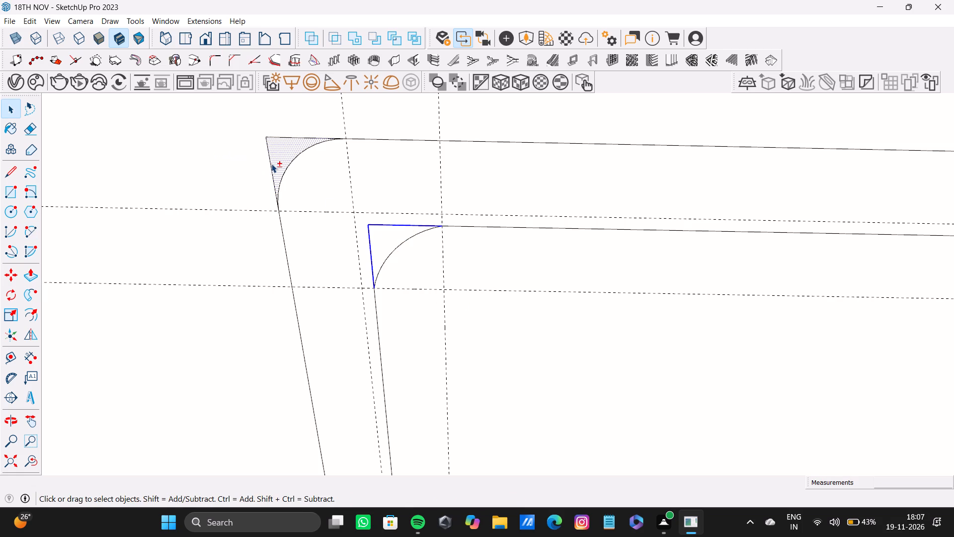
left_click(279, 136, "shift")
left_click(285, 149, "shift")
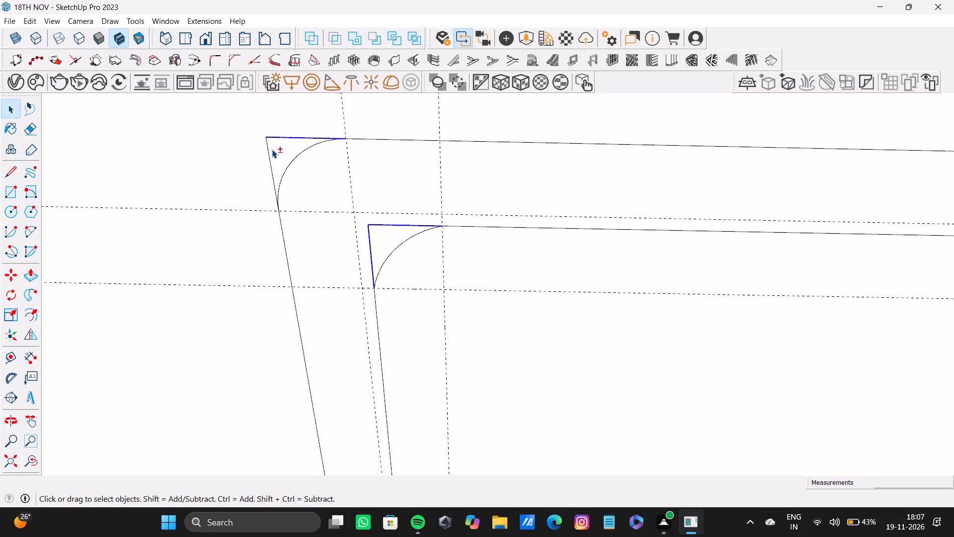
left_click(269, 151, "shift")
key("shift+Delete")
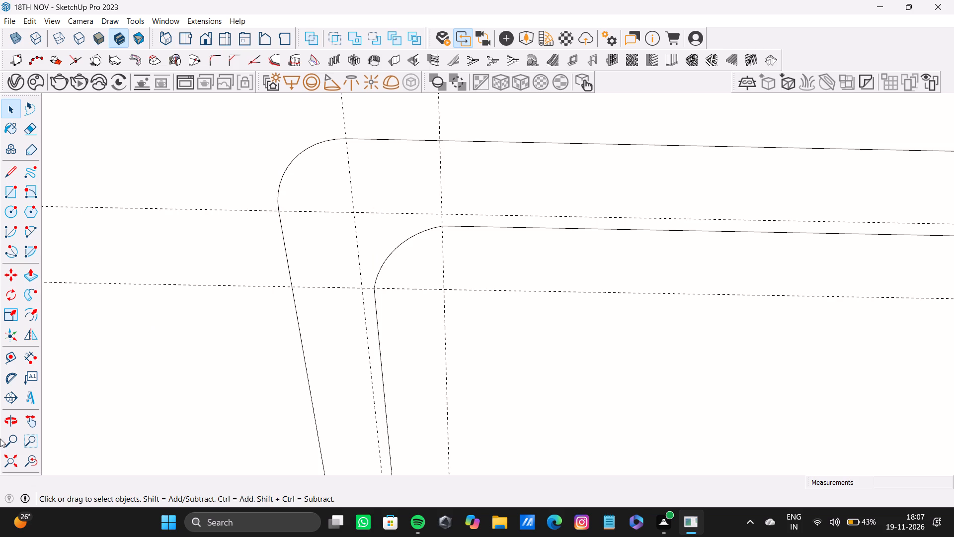
Select the narrow band between the two inner rounded rectangles and push it about 2 1/16" into the ceiling.
left_click(2, 458)
scroll(228, 375, "down", 4)
middle_click_drag(448, 348, 414, 440)
scroll(534, 279, "up", 6)
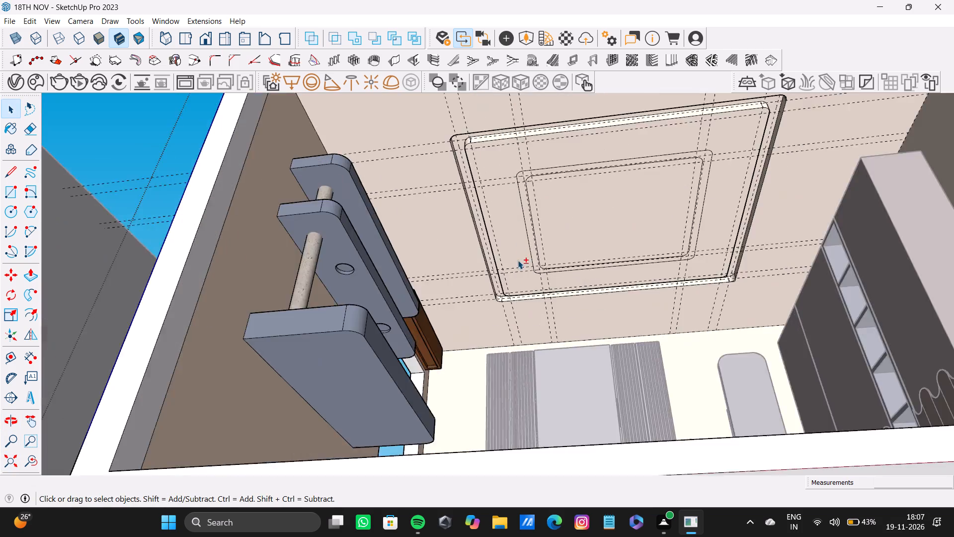
scroll(518, 260, "up", 9)
middle_click_drag(528, 234, 460, 314, "shift")
scroll(481, 270, "up", 9)
left_click(389, 136)
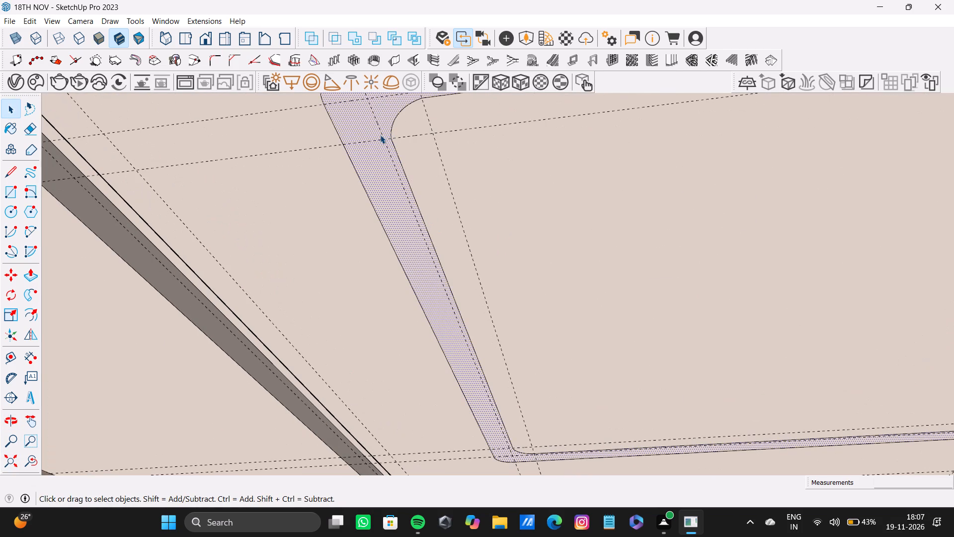
key("p")
left_click_drag(375, 185, 383, 167)
Examine both recessed ceiling bands from several angles inside the room, including the outer recess's side walls and corners.
scroll(379, 175, "down", 8)
middle_click_drag(381, 176, 410, 186, "shift")
scroll(403, 193, "down", 5)
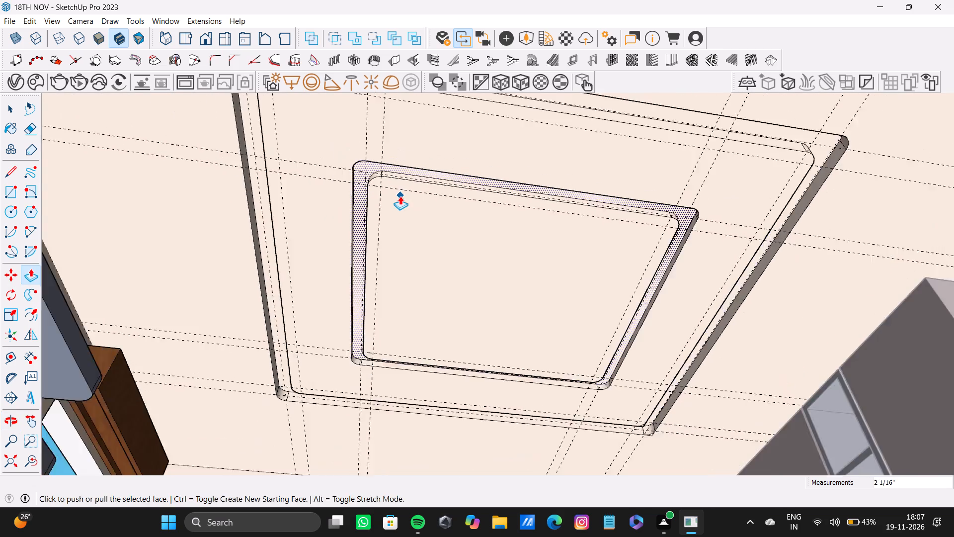
scroll(400, 196, "down", 3)
middle_click_drag(400, 199, 389, 219, "shift")
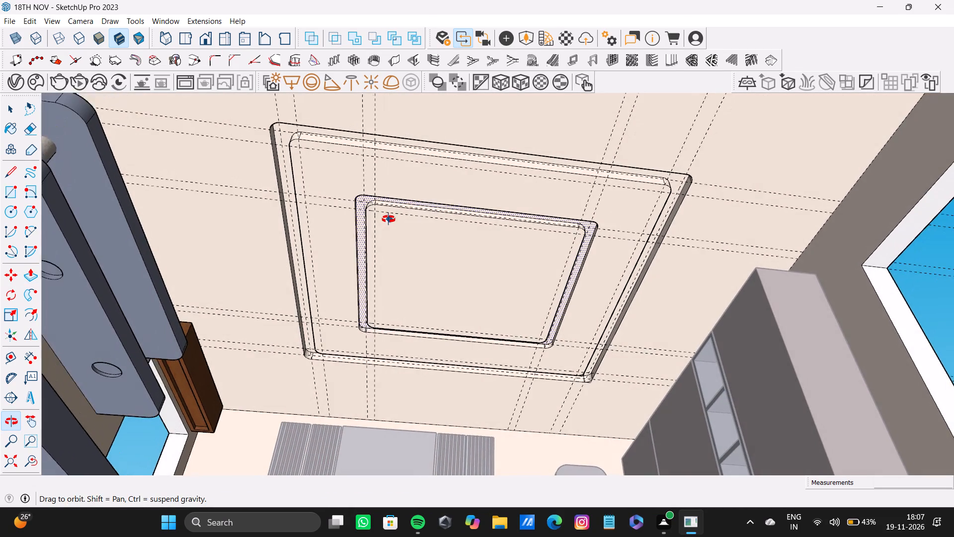
middle_click_drag(389, 219, 329, 155, "shift")
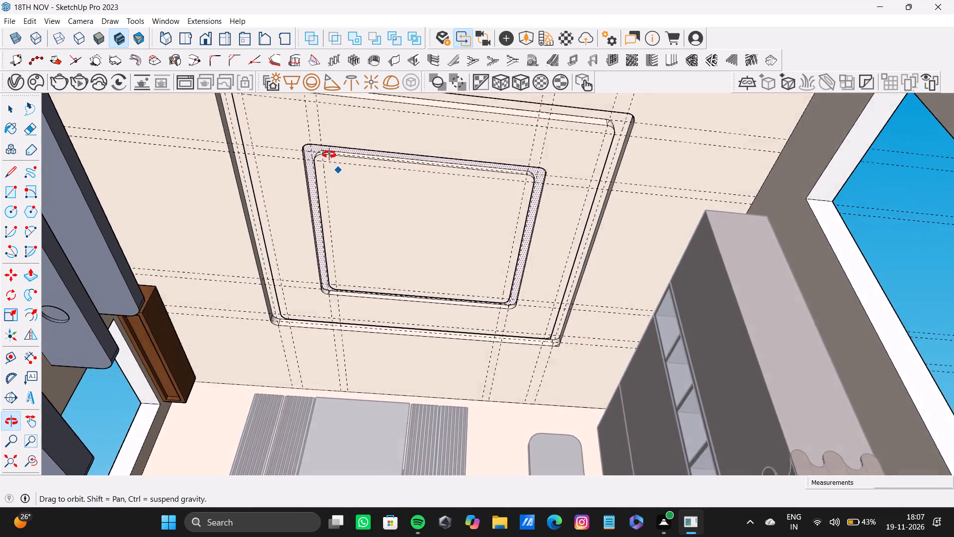
middle_click_drag(329, 155, 329, 187, "shift")
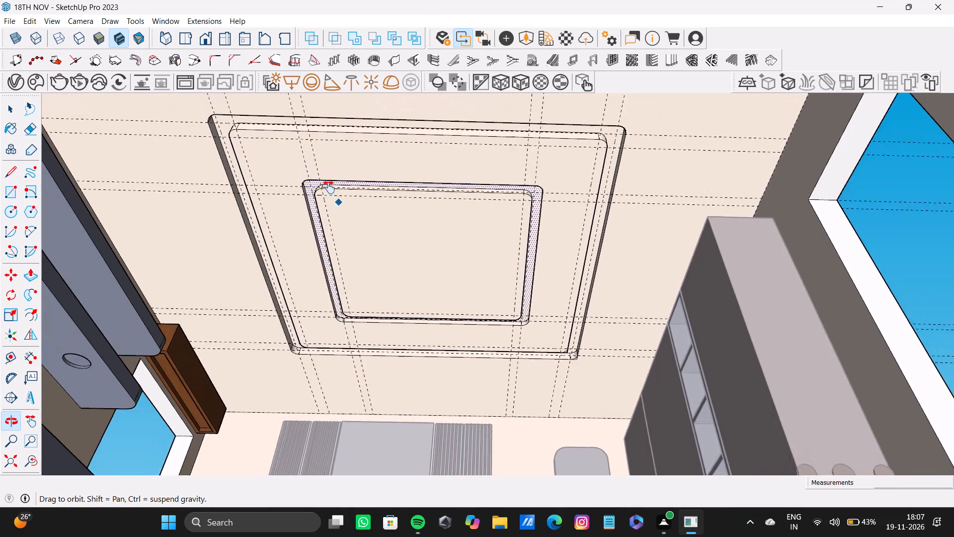
middle_click_drag(329, 187, 333, 191, "shift")
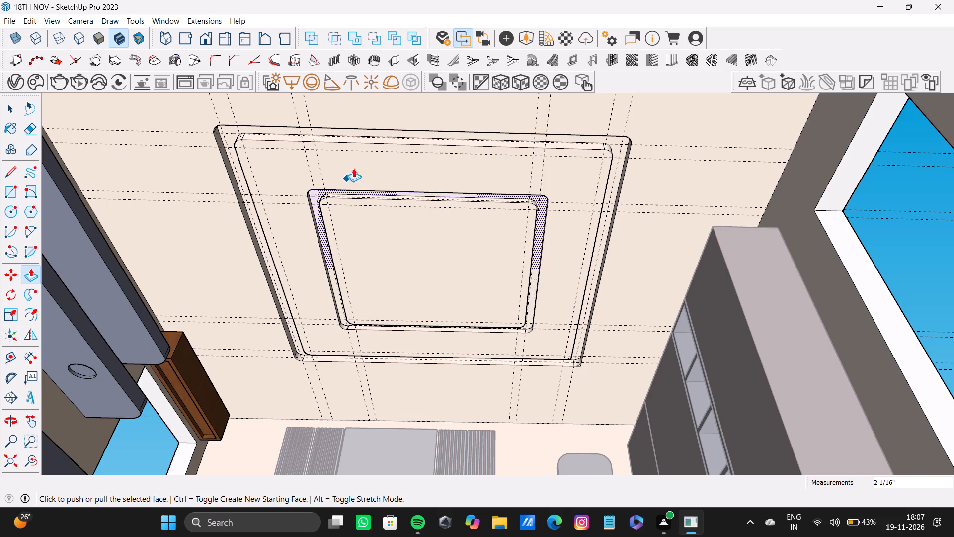
scroll(441, 190, "down", 6)
middle_click_drag(446, 217, 443, 251)
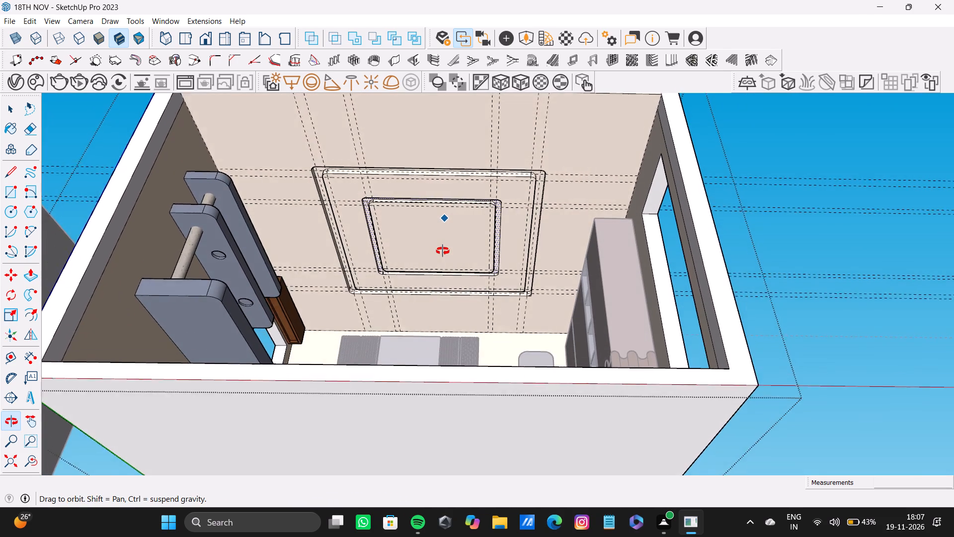
middle_click_drag(443, 251, 479, 359)
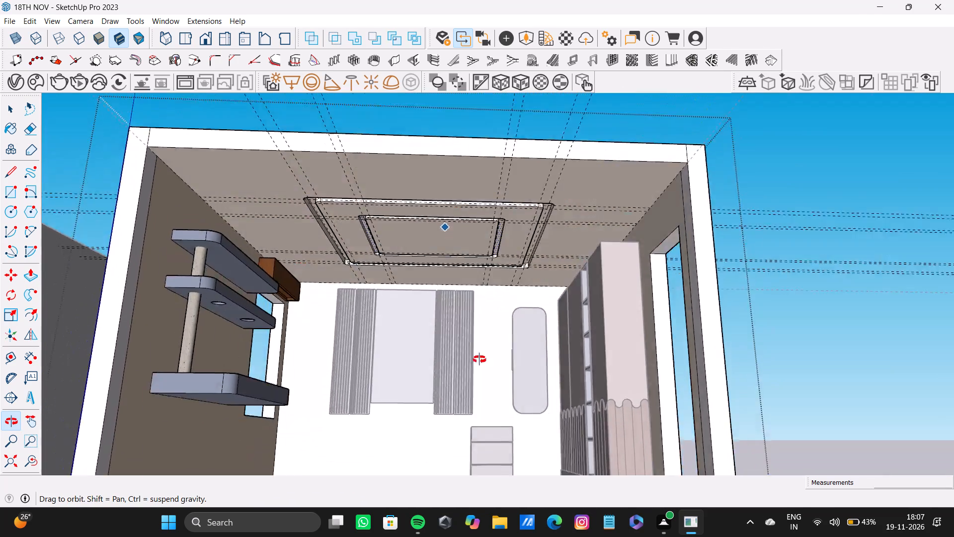
middle_click_drag(479, 359, 537, 386)
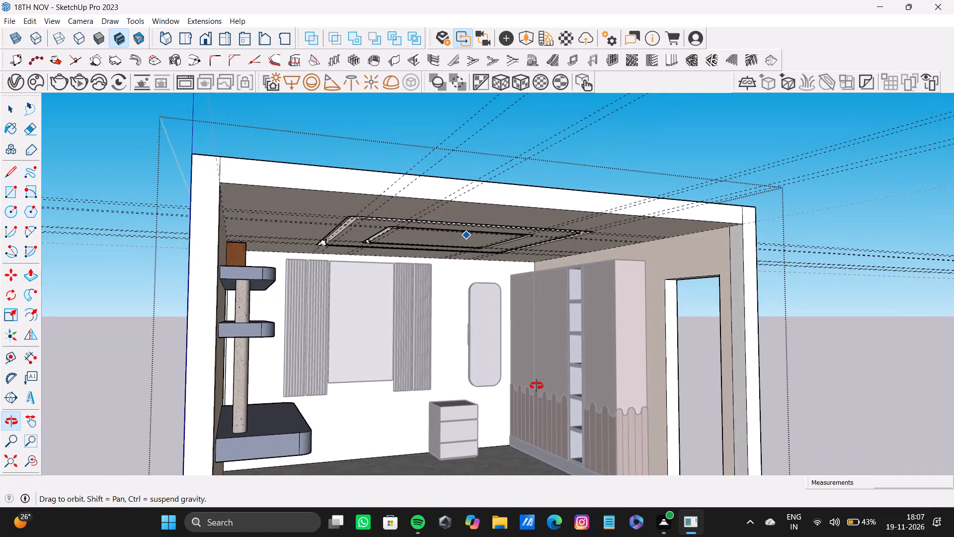
middle_click_drag(537, 386, 527, 384)
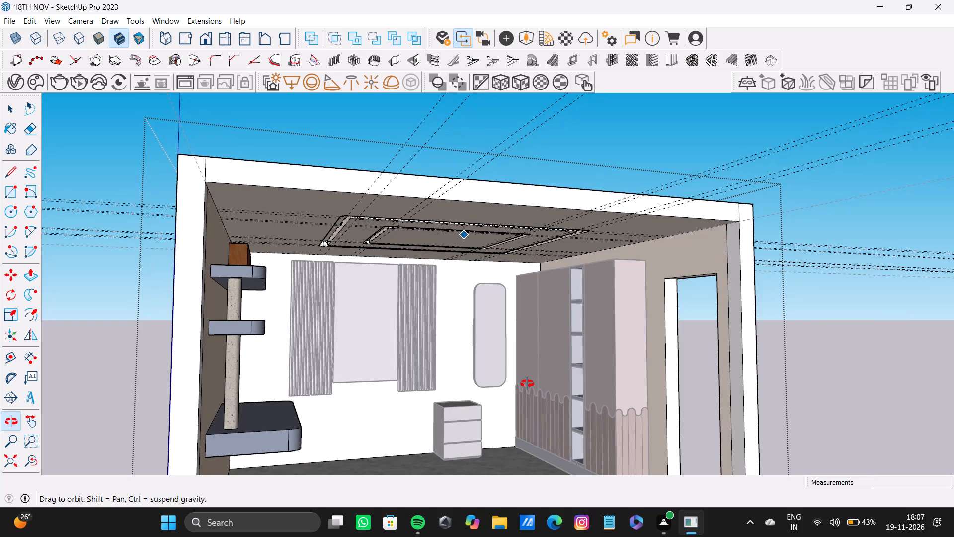
middle_click_drag(527, 384, 415, 364)
scroll(450, 250, "up", 5)
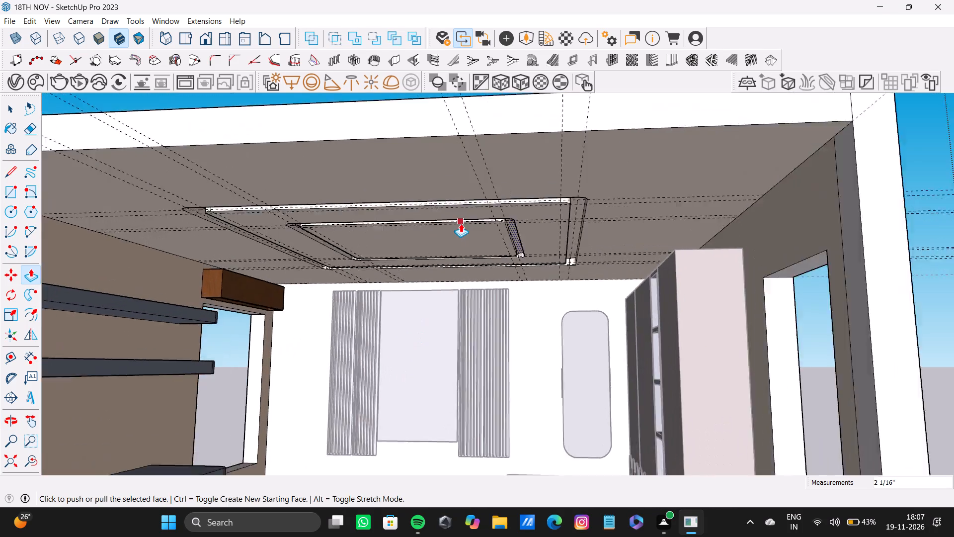
scroll(461, 223, "up", 7)
middle_click_drag(462, 222, 439, 114)
scroll(462, 222, "up", 1)
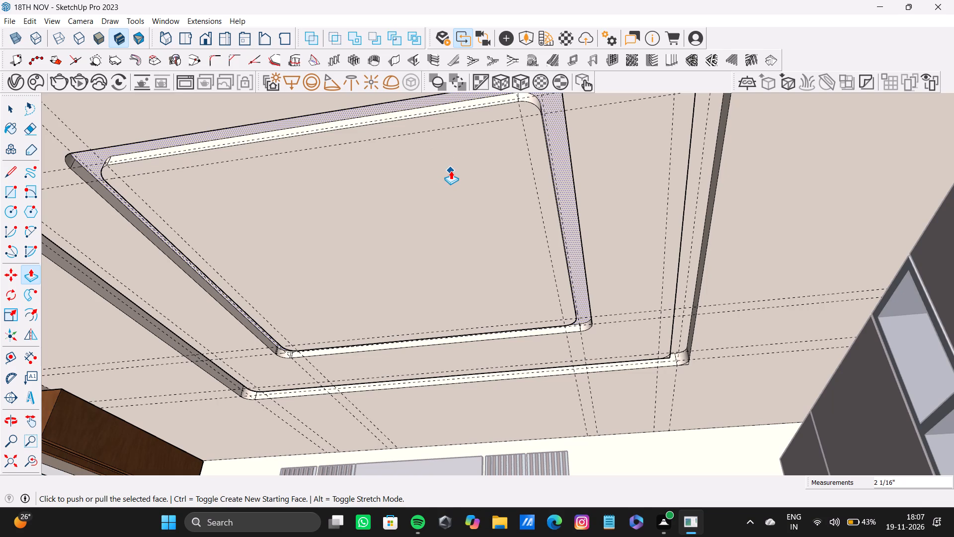
scroll(427, 150, "down", 8)
middle_click_drag(427, 150, 487, 189, "shift")
scroll(428, 321, "up", 6)
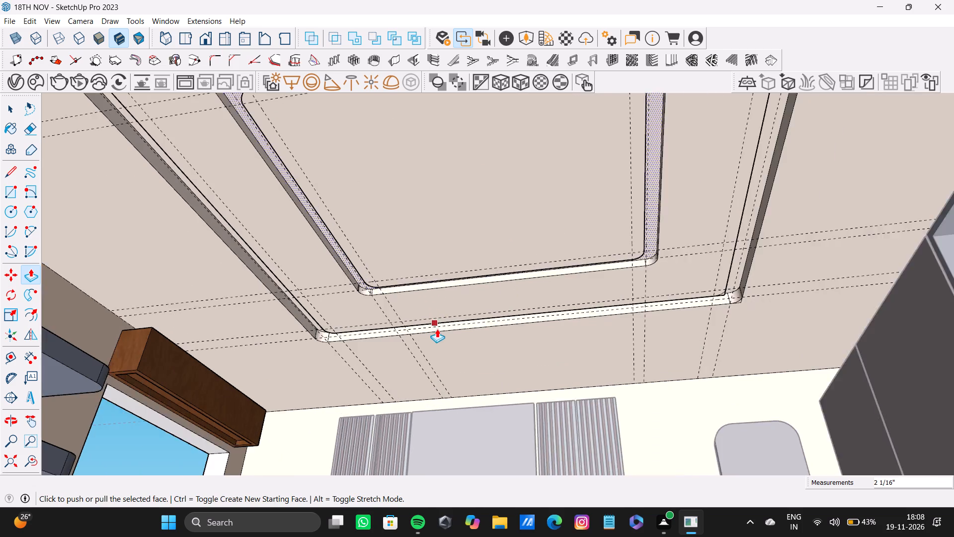
scroll(437, 329, "up", 1)
key("space")
scroll(423, 305, "down", 2)
middle_click(423, 305, "shift")
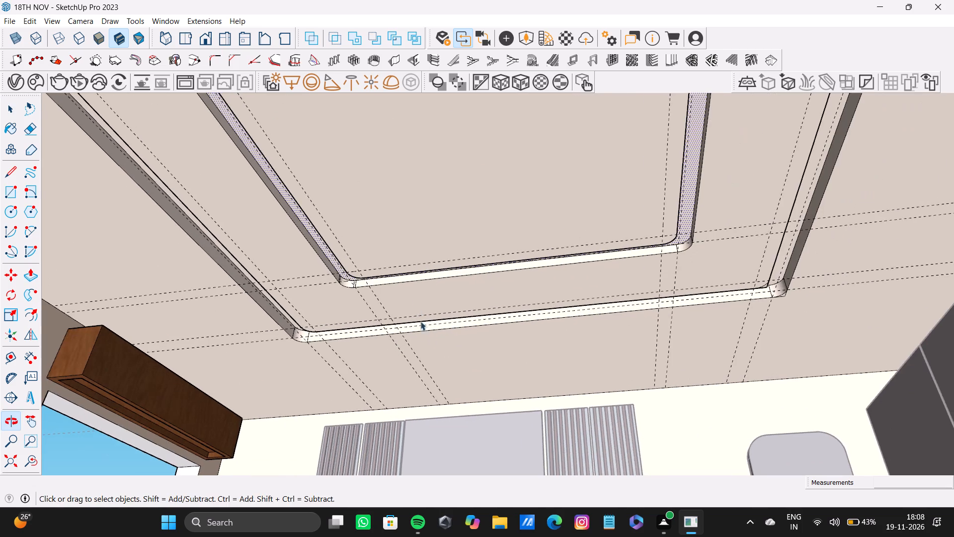
scroll(420, 332, "up", 8)
middle_click_drag(418, 328, 395, 333)
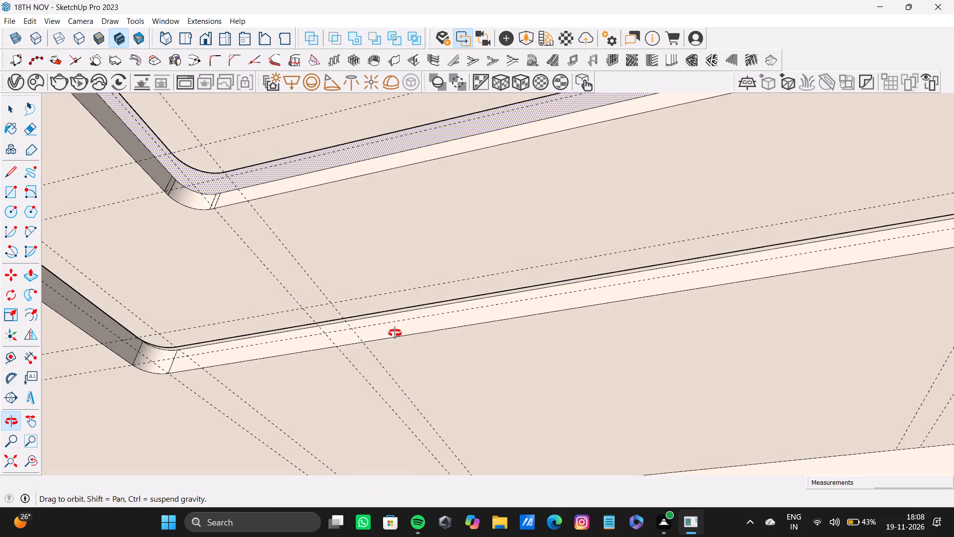
middle_click_drag(395, 333, 400, 345)
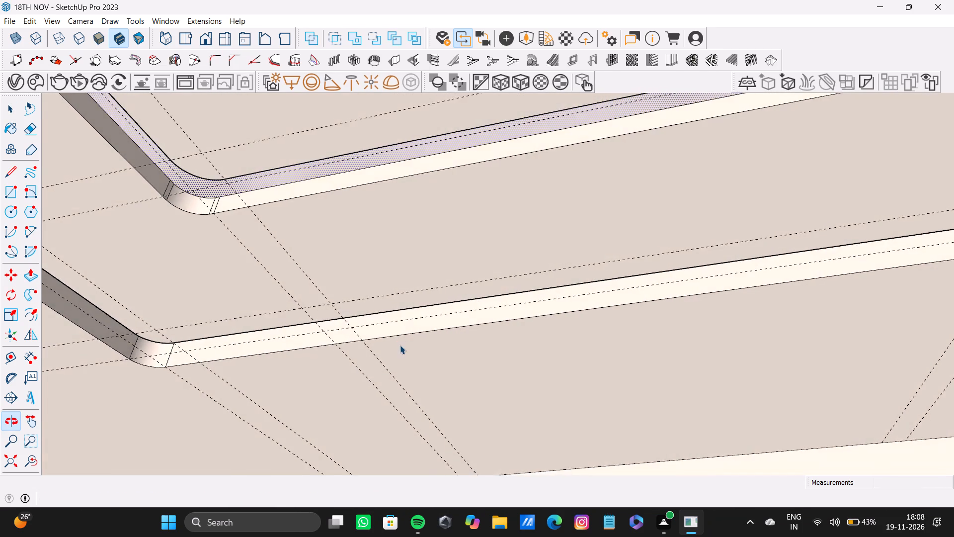
scroll(402, 333, "up", 5)
middle_click_drag(399, 320, 328, 317, "shift")
scroll(374, 349, "up", 7)
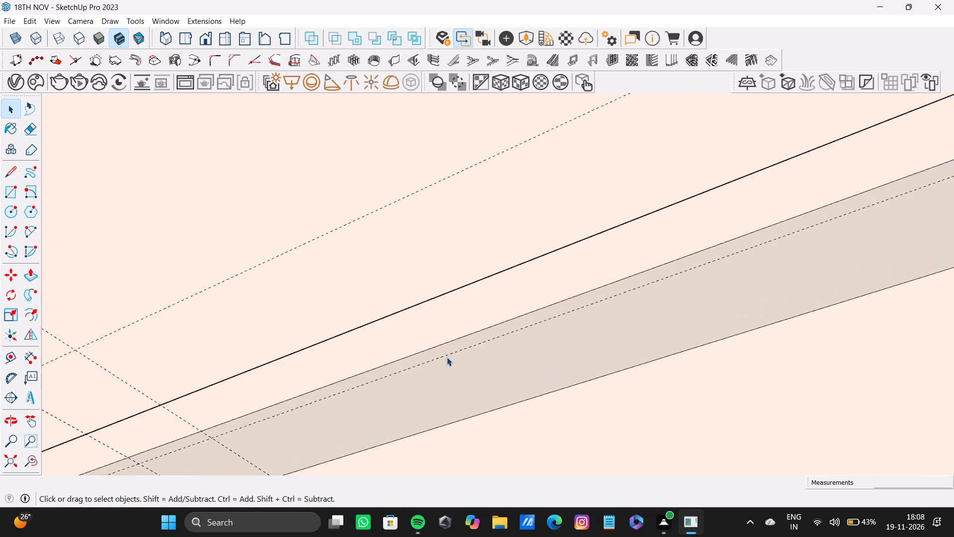
middle_click_drag(406, 358, 306, 440)
scroll(274, 420, "down", 2)
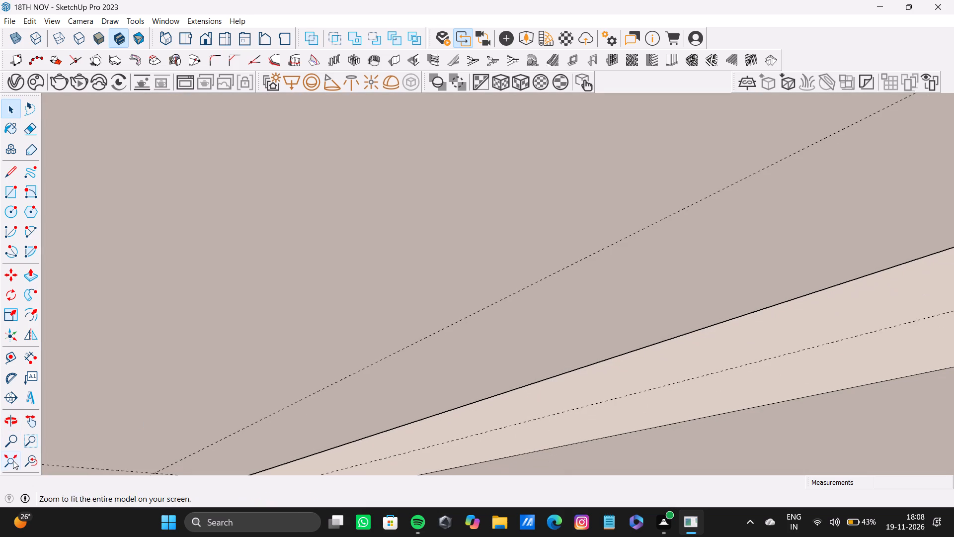
Select the outer recess's upper perimeter along the window side, adding the wardrobe-side corner arc and the adjoining long edge.
left_click(13, 460)
scroll(478, 315, "down", 5)
middle_click_drag(480, 308, 718, 393)
scroll(545, 250, "up", 18)
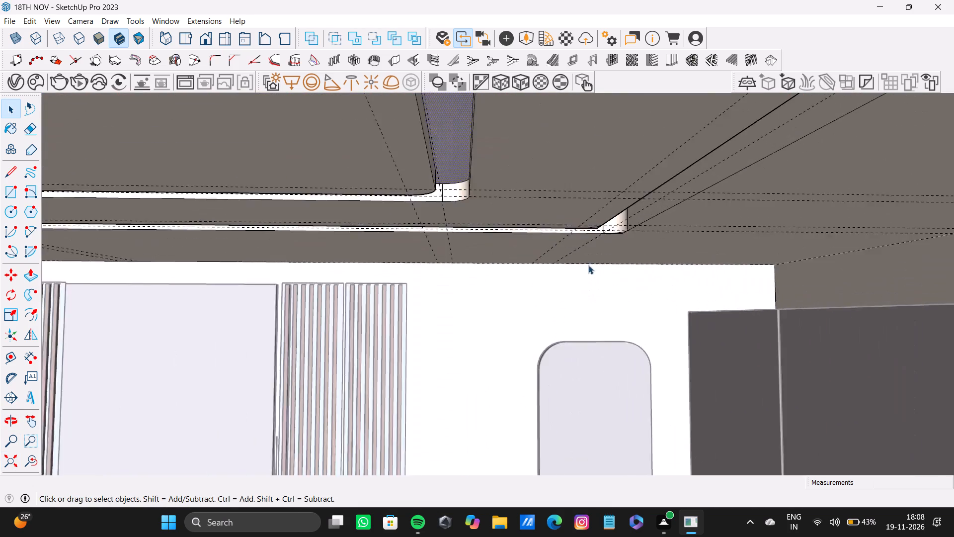
scroll(588, 265, "up", 2)
middle_click_drag(588, 255, 537, 216)
scroll(528, 156, "up", 14)
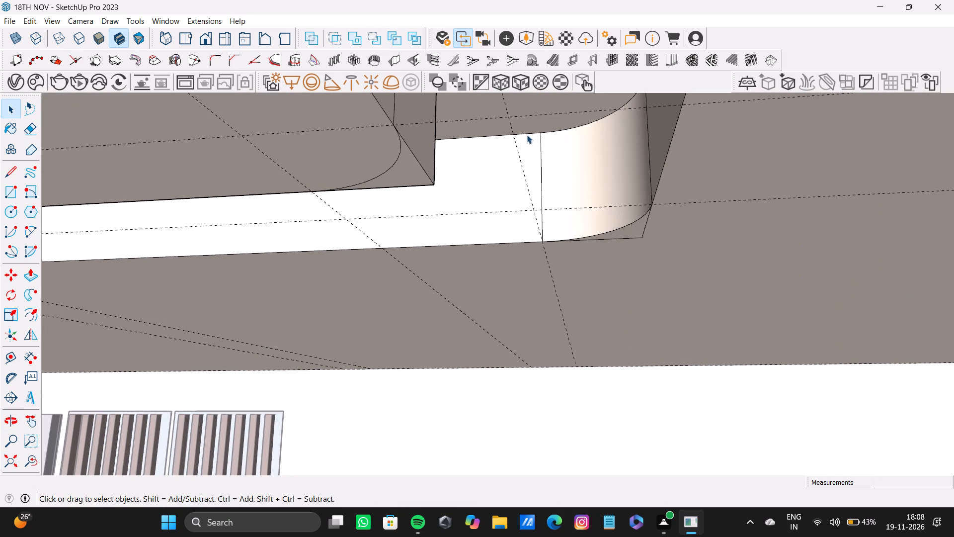
left_click(527, 135)
middle_click_drag(539, 136, 542, 168, "shift")
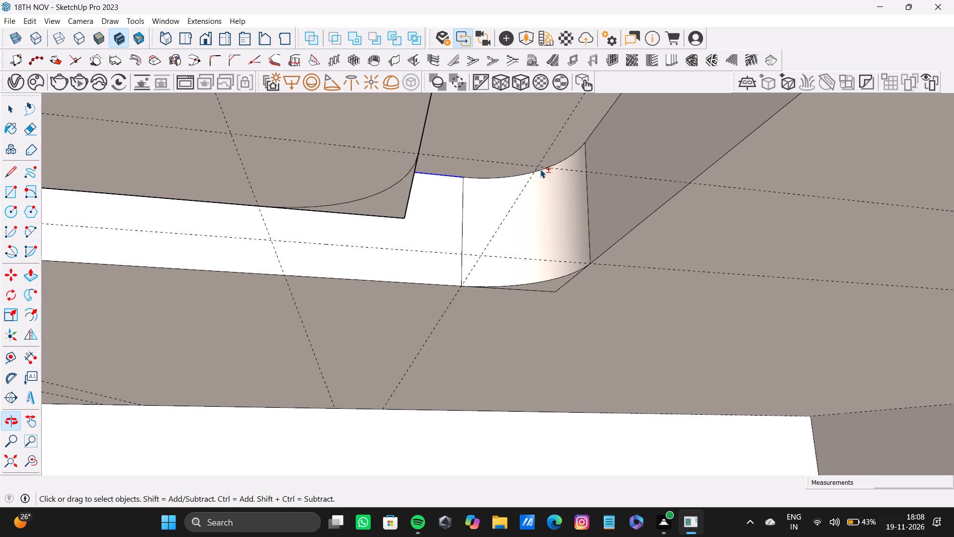
left_click(542, 171, "shift")
middle_click_drag(543, 171, 537, 216, "shift")
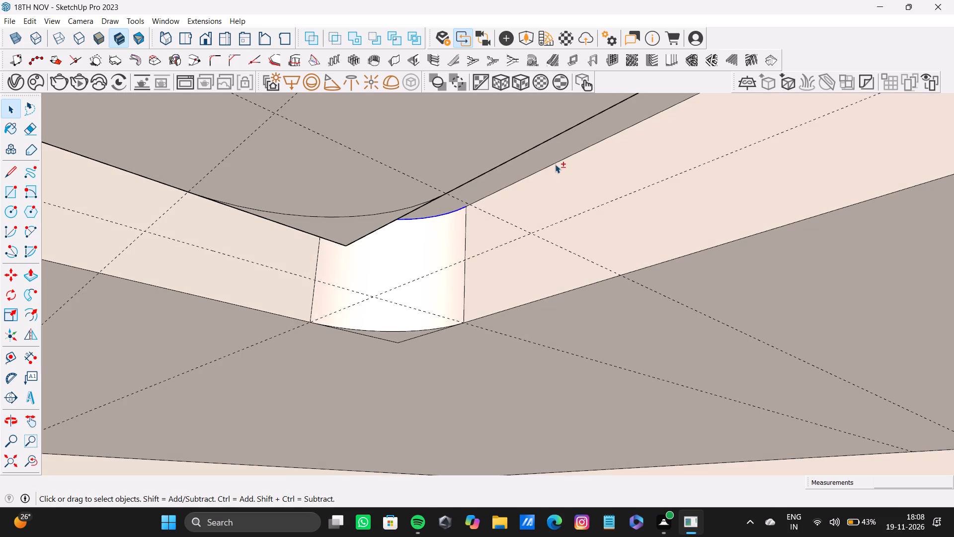
left_click(556, 163, "shift")
Add the arc at the far end of the wardrobe-side edge and the edge opposite the window to the perimeter selection.
scroll(556, 163, "down", 7, "shift")
middle_click_drag(685, 208, 580, 225, "shift")
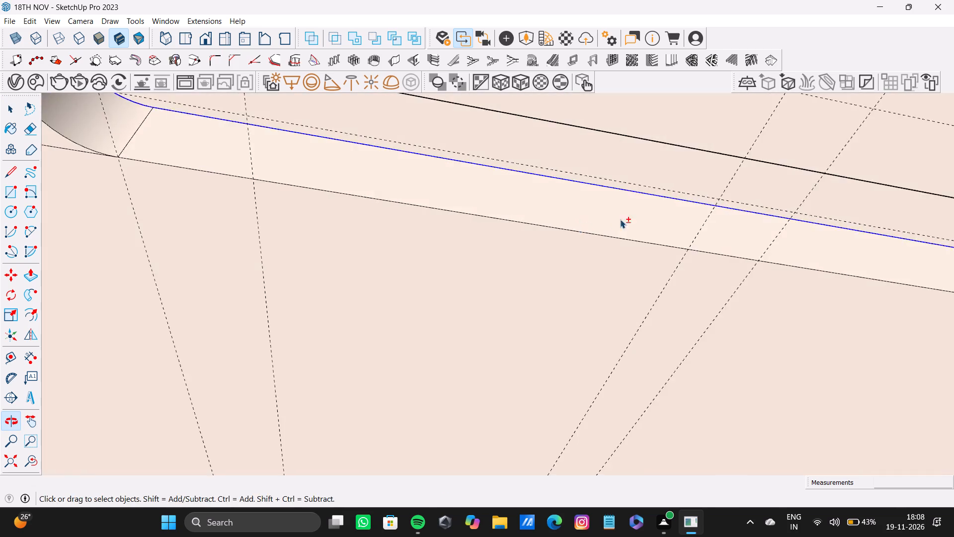
scroll(636, 238, "down", 4, "shift")
middle_click_drag(751, 267, 565, 109, "shift")
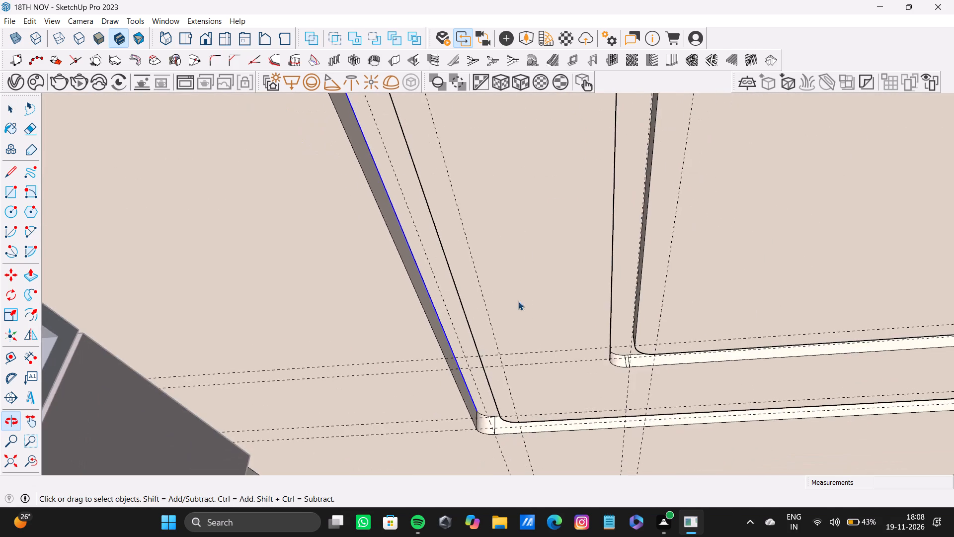
scroll(483, 384, "up", 10)
middle_click_drag(478, 402, 453, 315, "shift")
scroll(465, 347, "up", 6, "shift")
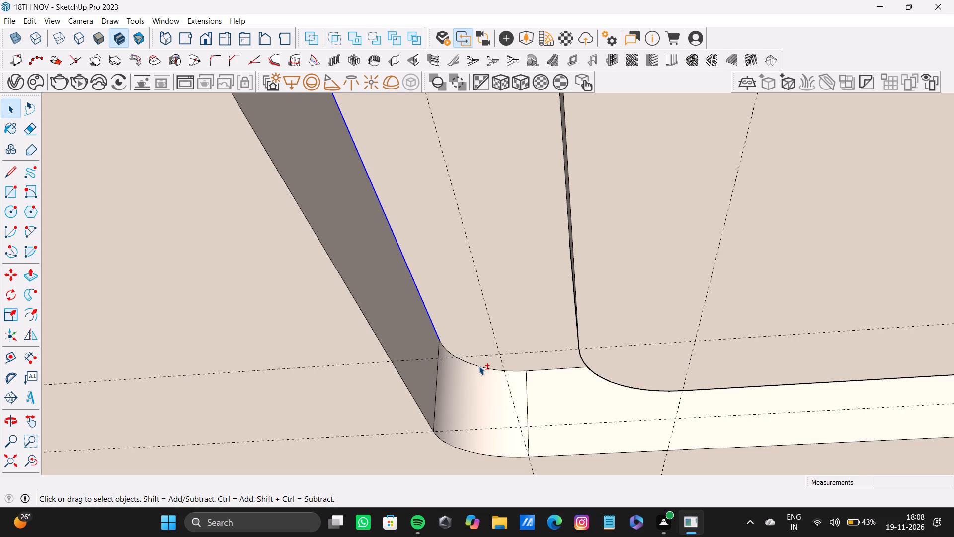
left_click(479, 366, "shift")
left_click(550, 370, "shift")
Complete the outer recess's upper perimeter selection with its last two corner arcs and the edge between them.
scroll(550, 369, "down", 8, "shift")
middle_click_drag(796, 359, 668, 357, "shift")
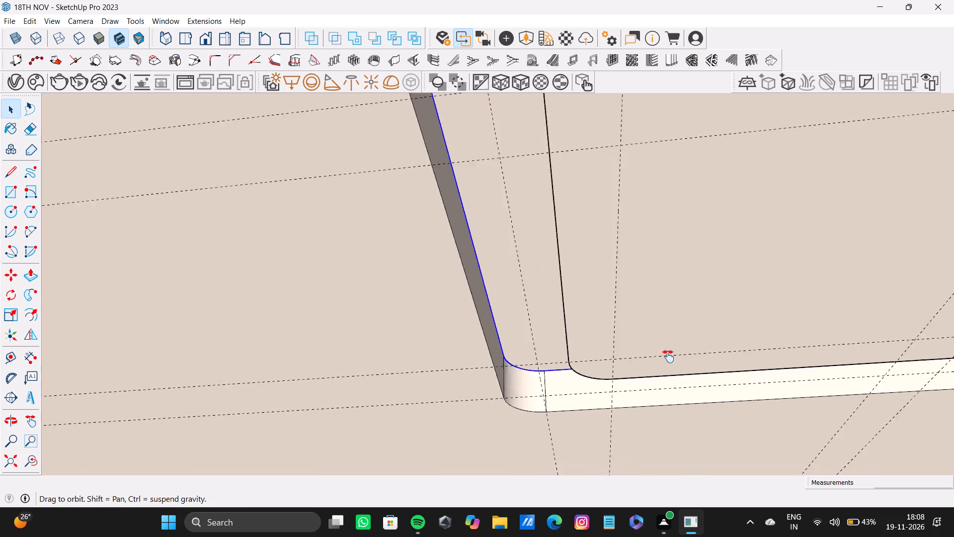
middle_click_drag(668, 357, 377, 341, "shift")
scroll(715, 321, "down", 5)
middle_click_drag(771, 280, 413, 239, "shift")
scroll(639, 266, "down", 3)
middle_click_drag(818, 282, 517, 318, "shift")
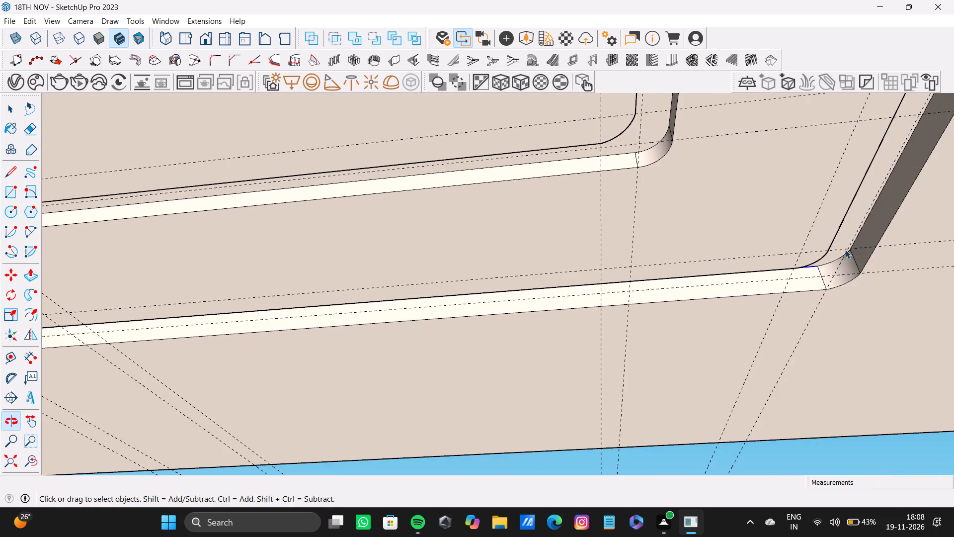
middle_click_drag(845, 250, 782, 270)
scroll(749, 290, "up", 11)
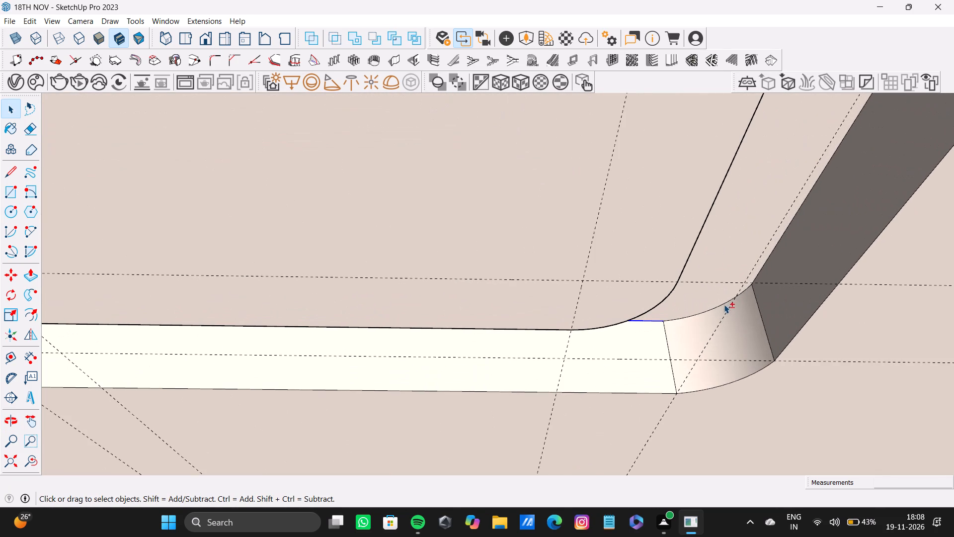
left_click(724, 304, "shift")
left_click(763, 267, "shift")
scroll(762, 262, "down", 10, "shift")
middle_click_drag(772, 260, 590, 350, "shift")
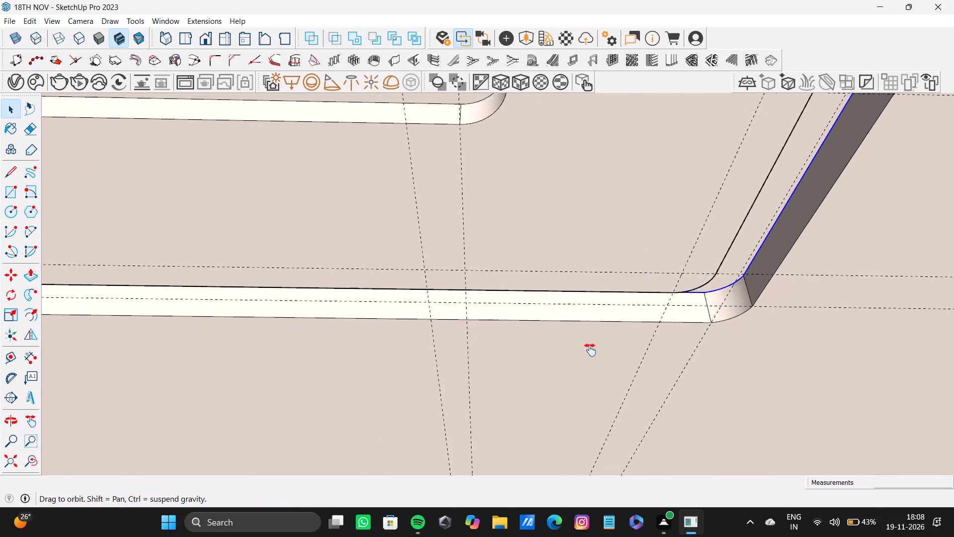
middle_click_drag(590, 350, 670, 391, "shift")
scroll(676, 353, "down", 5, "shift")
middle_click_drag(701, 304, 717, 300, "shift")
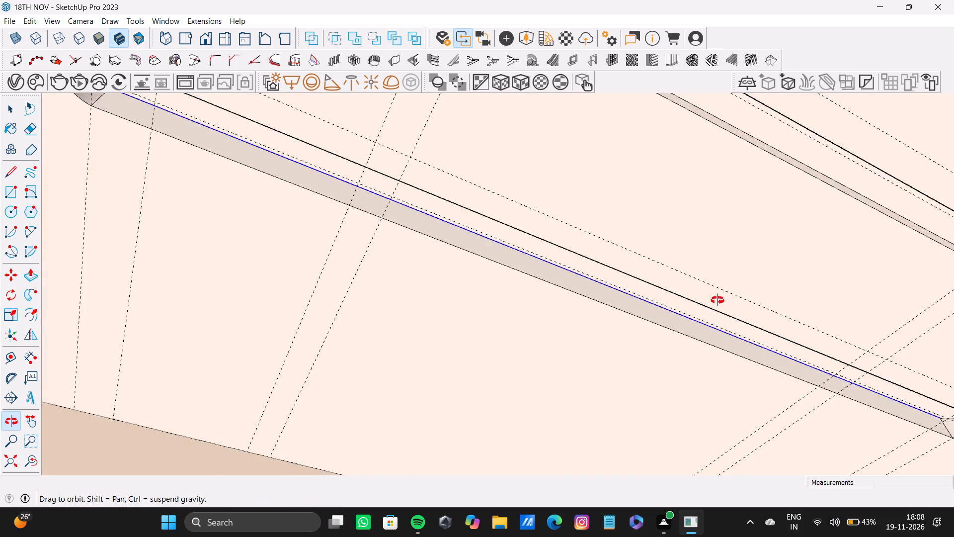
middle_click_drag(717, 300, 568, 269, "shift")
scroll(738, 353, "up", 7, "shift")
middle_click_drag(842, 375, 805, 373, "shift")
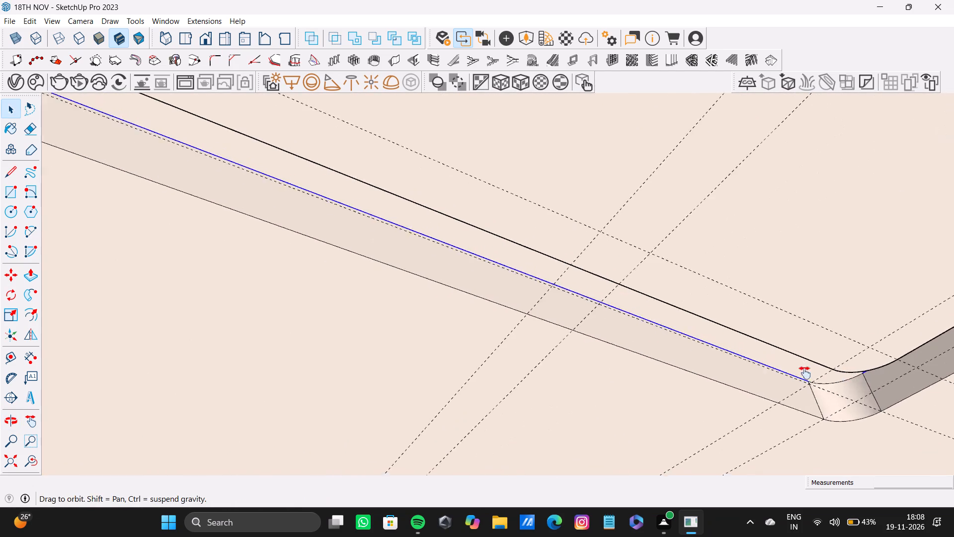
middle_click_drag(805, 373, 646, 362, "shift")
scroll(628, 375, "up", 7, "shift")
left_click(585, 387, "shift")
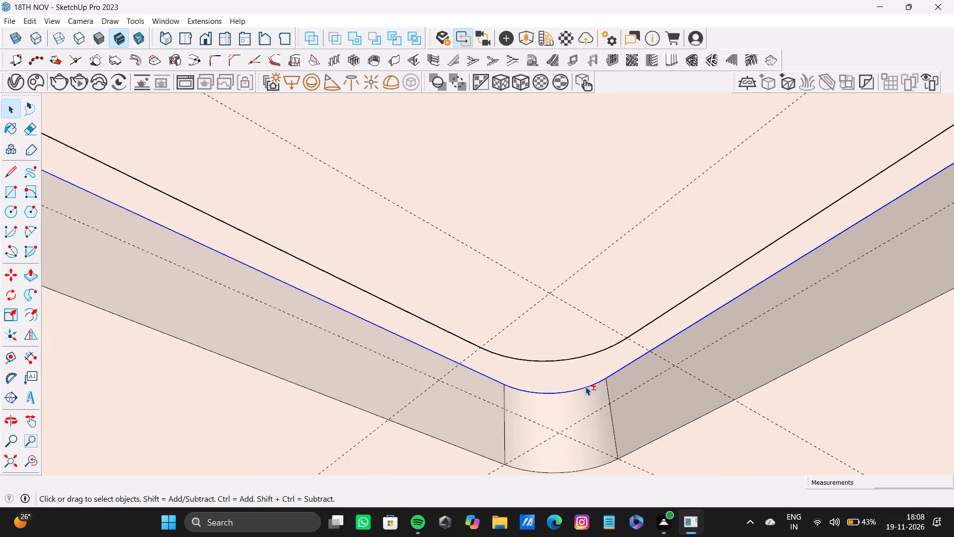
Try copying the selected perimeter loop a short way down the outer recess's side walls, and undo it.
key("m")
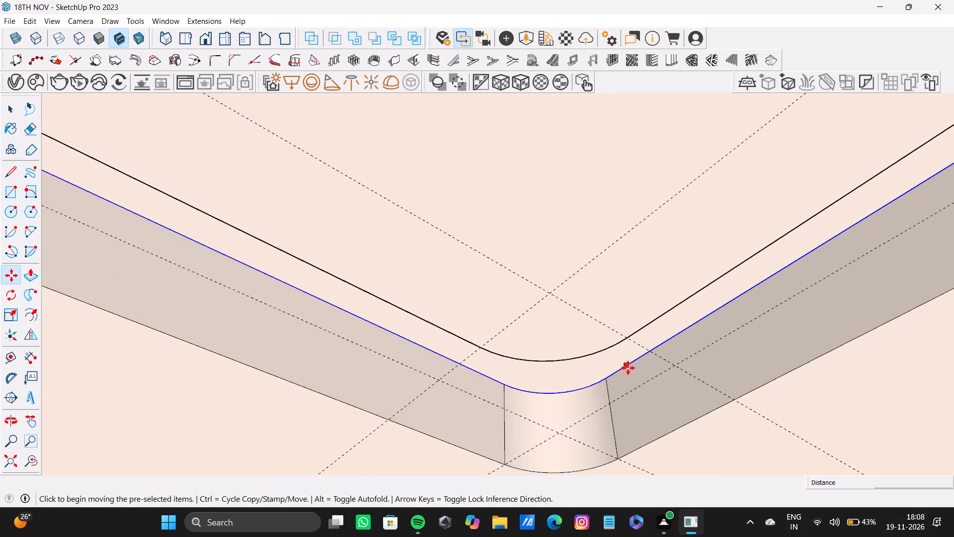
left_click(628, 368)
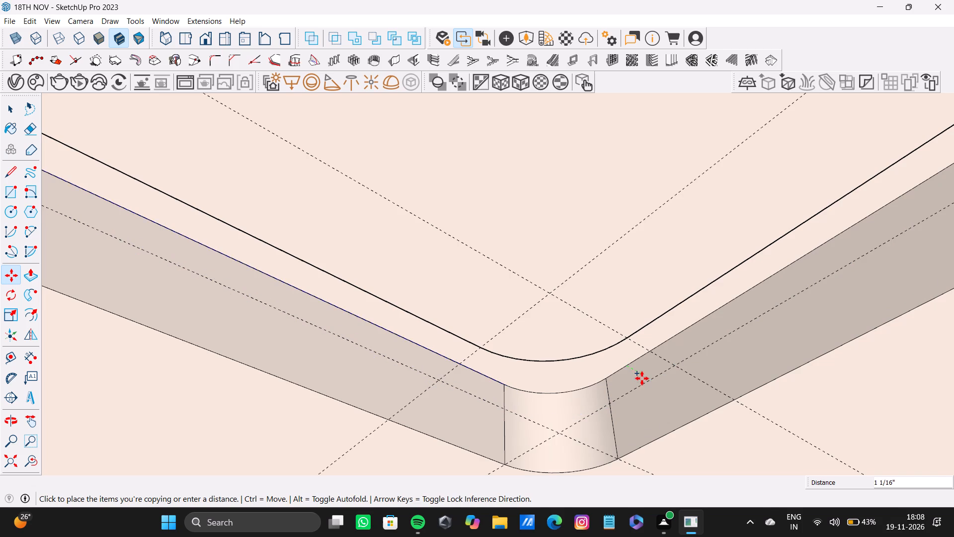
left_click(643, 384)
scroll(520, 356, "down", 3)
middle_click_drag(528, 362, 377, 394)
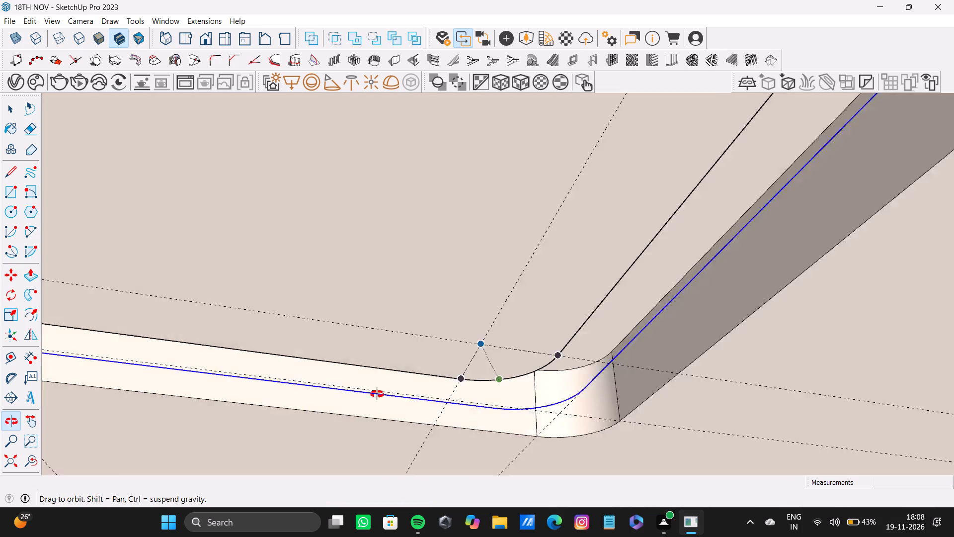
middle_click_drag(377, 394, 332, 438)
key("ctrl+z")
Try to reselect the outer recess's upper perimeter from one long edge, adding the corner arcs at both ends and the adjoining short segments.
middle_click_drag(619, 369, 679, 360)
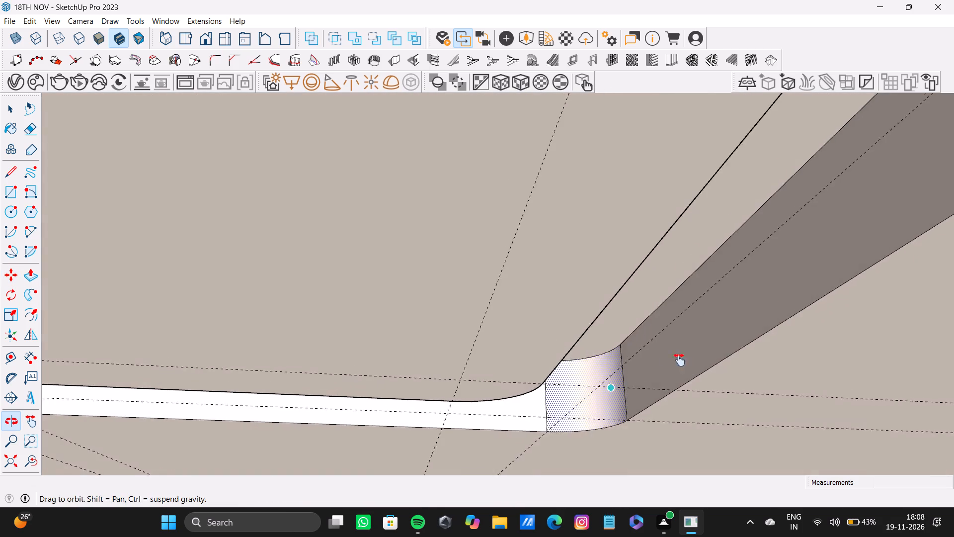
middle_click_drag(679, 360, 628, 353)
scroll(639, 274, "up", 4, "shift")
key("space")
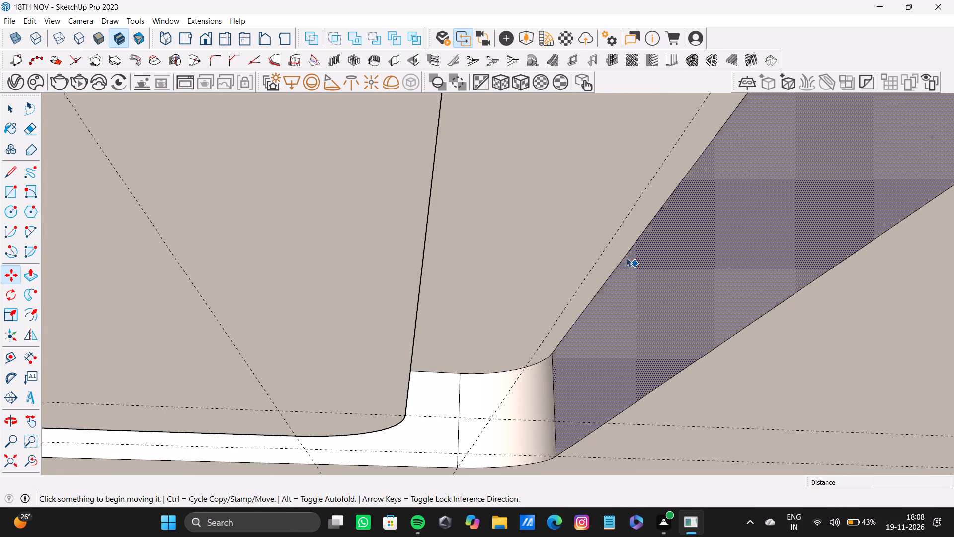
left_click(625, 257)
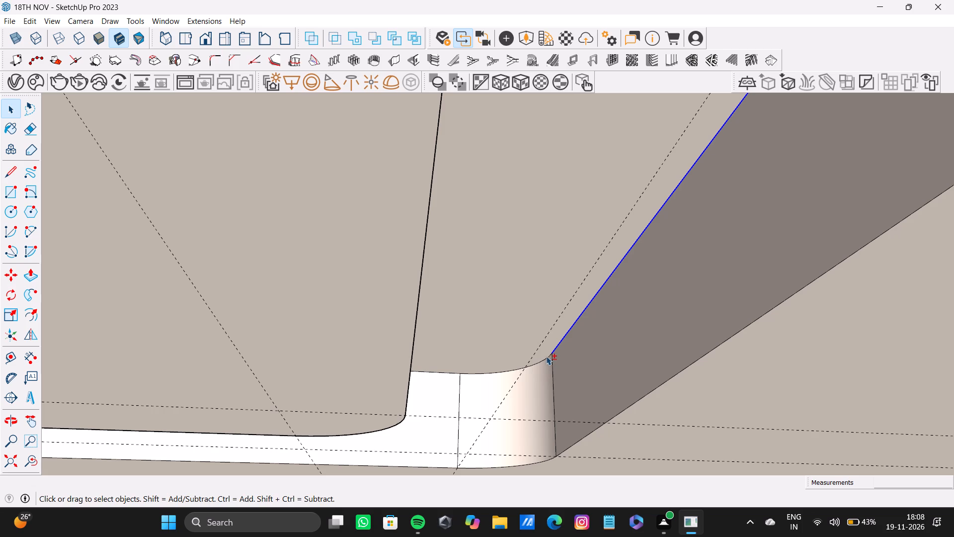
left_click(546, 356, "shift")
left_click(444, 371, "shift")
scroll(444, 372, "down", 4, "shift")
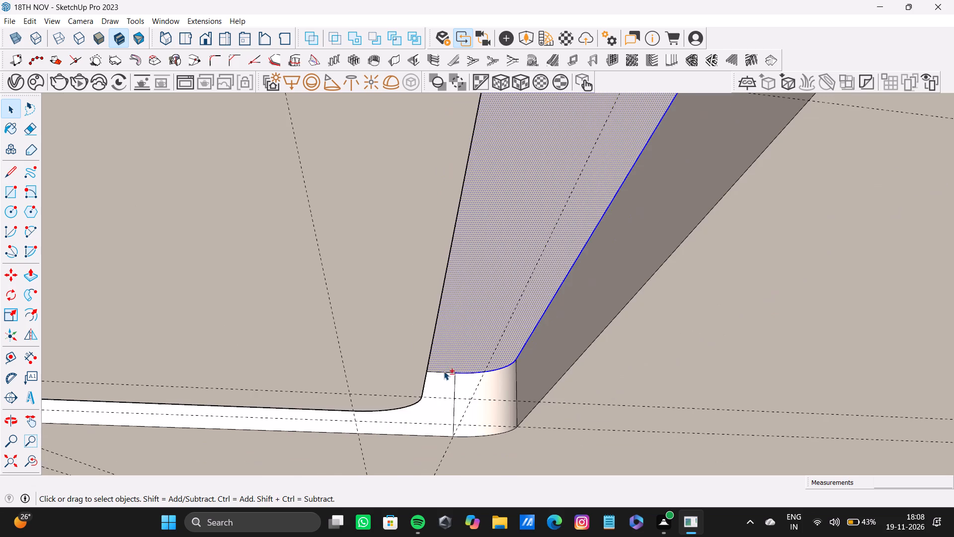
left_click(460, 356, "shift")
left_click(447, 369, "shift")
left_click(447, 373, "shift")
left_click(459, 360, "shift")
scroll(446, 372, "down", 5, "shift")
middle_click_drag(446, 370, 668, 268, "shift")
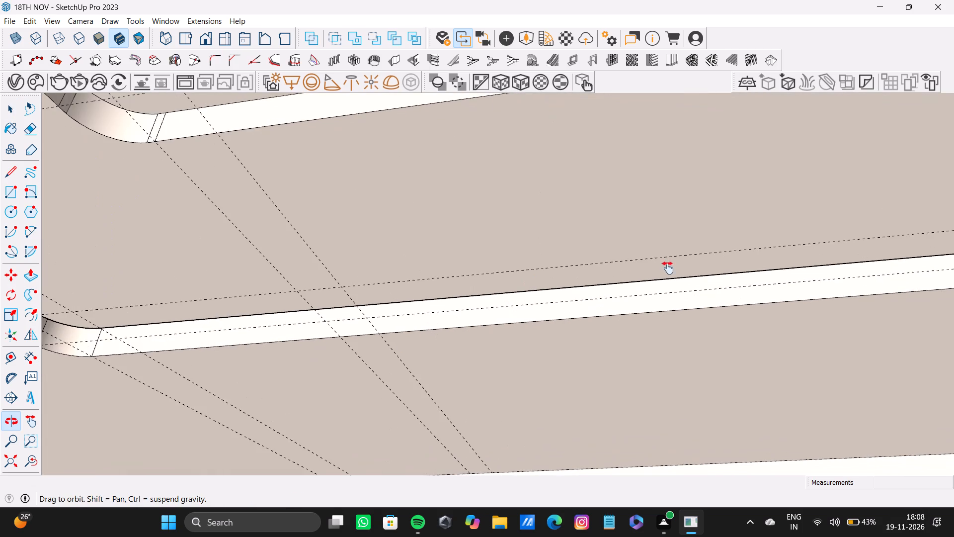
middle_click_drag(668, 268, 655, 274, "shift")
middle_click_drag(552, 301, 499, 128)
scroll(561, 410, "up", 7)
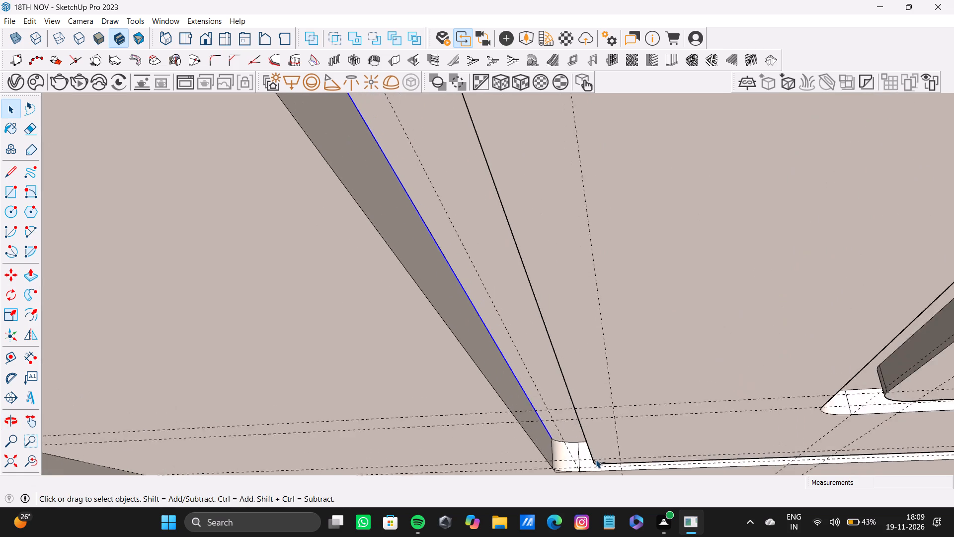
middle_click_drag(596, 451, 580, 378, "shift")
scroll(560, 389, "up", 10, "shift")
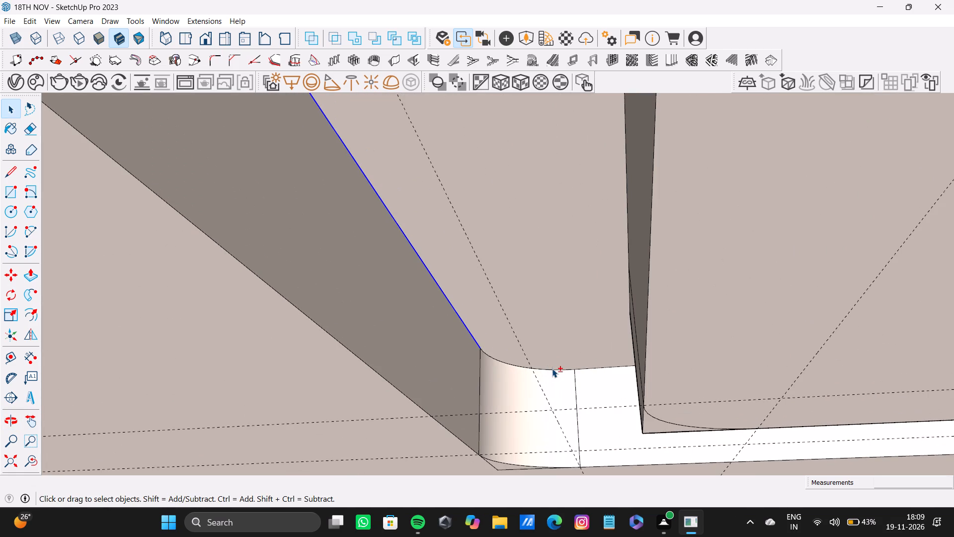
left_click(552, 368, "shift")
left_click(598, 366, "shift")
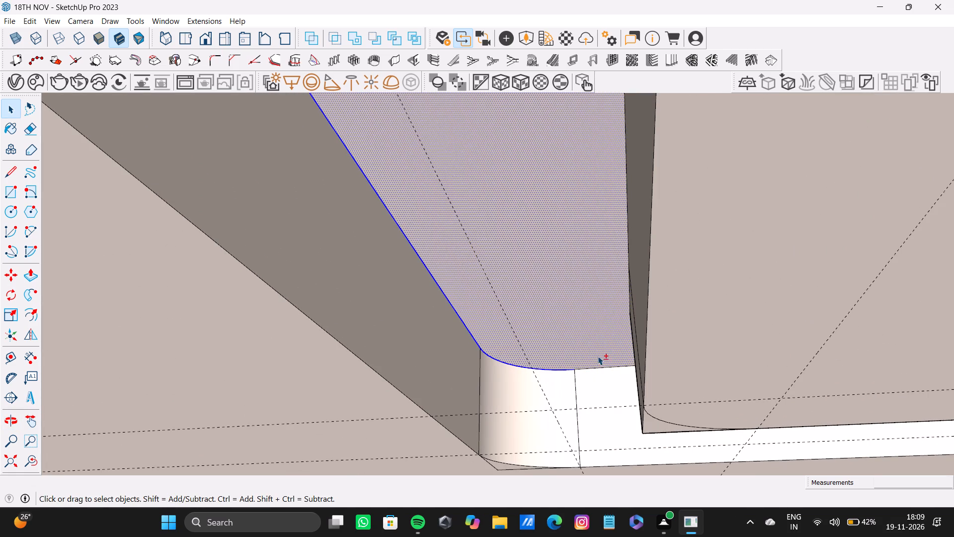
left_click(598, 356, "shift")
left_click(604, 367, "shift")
Push the leftover triangular face at the outer recess band's inner corner into the ceiling, so the corner follows its rounded arc.
middle_click_drag(621, 359, 250, 275, "shift")
scroll(397, 304, "down", 10)
scroll(493, 304, "up", 1)
middle_click_drag(493, 304, 456, 239, "shift")
scroll(301, 350, "up", 1)
left_click(276, 385)
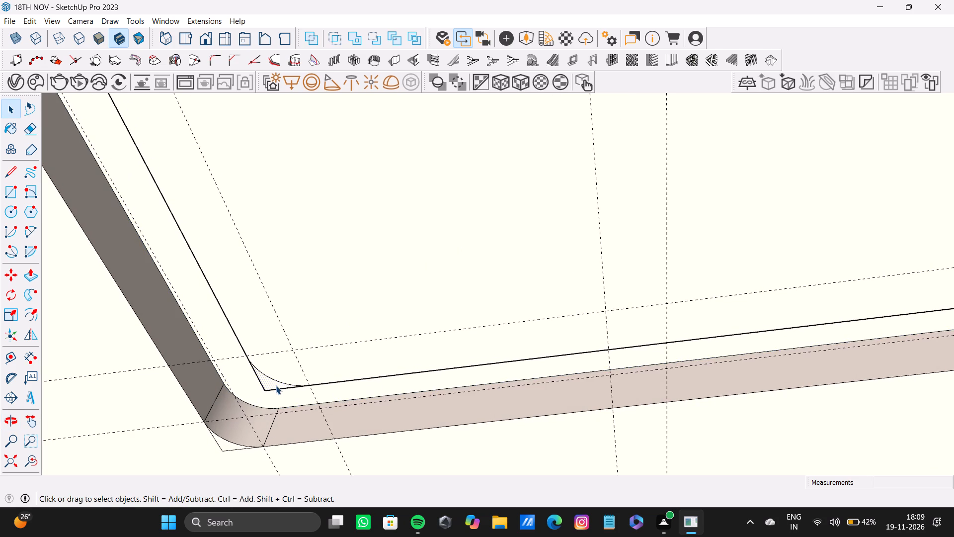
key("p")
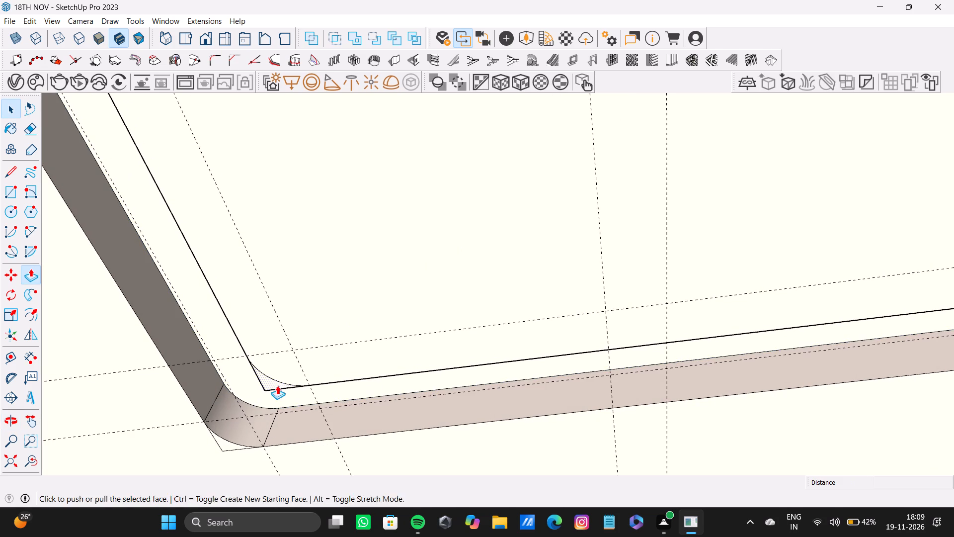
left_click_drag(280, 385, 309, 349)
middle_click_drag(236, 375, 461, 428)
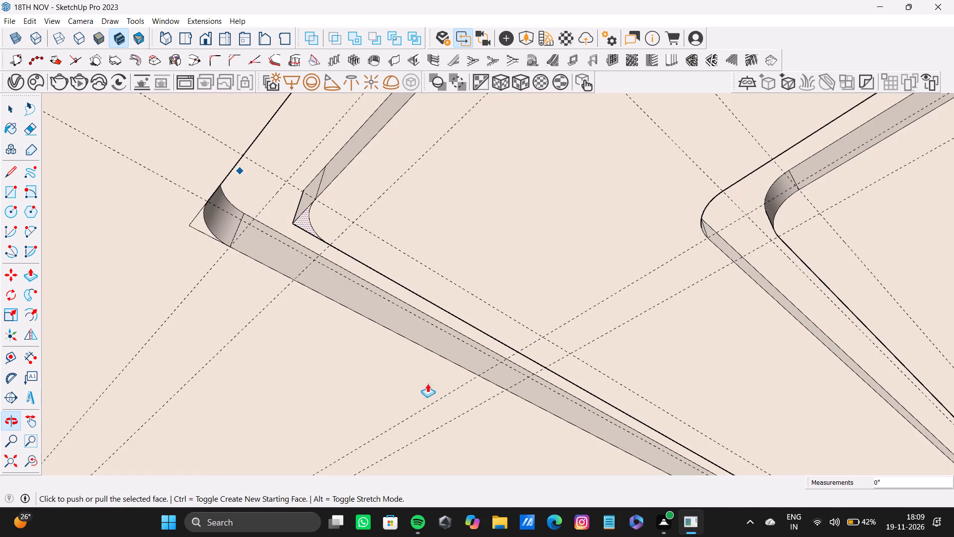
scroll(314, 253, "up", 2)
left_click_drag(305, 209, 314, 149)
Select and delete the leftover square-corner edges and triangular face outside the outer recess's rounded corner.
scroll(392, 256, "down", 8)
middle_click_drag(485, 251, 371, 215, "shift")
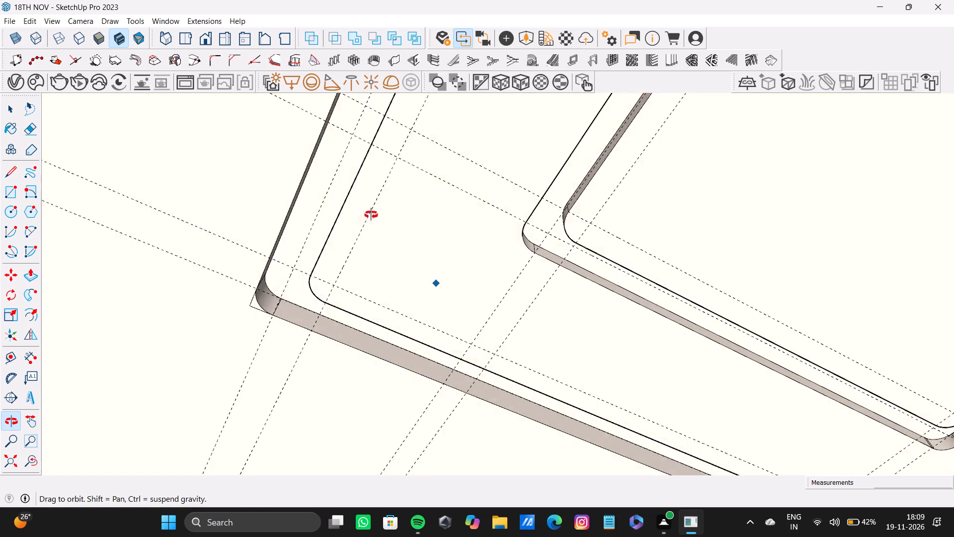
middle_click_drag(371, 215, 323, 237, "shift")
scroll(310, 290, "up", 5)
left_click_drag(266, 365, 282, 346)
key("space")
left_click(266, 365)
left_click(257, 358, "shift")
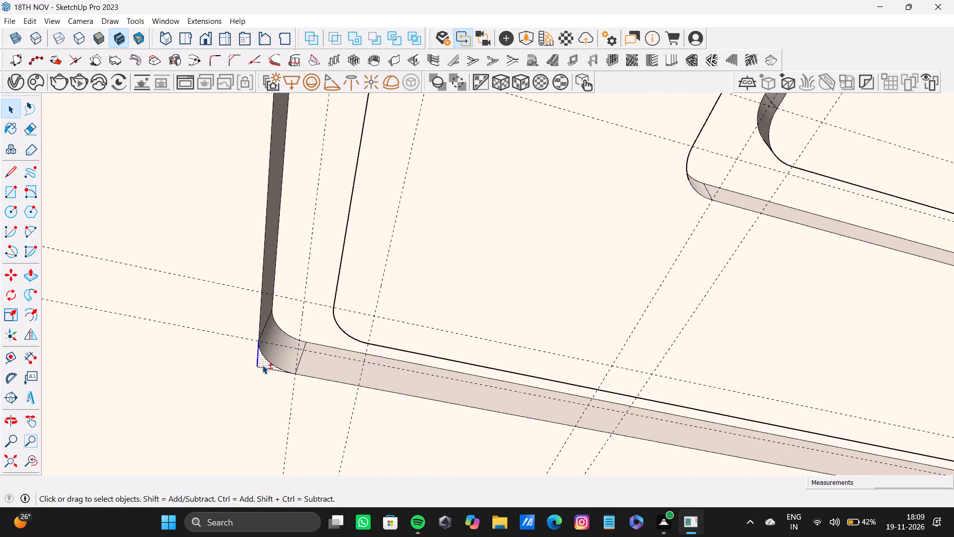
left_click(263, 368, "shift")
key("space")
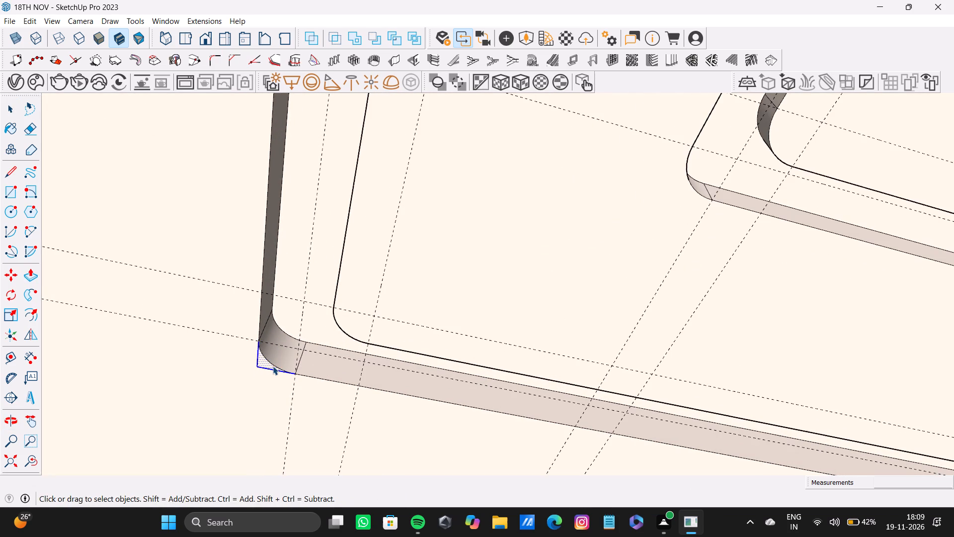
left_click(263, 362, "shift")
key("shift+Delete")
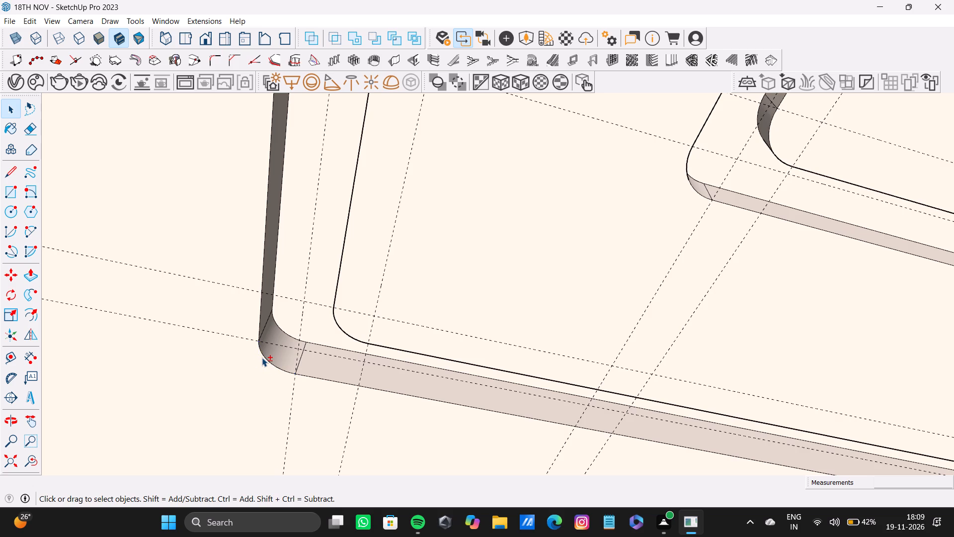
Examine both recessed ceiling bands and their rounded corners from below.
scroll(479, 304, "down", 6)
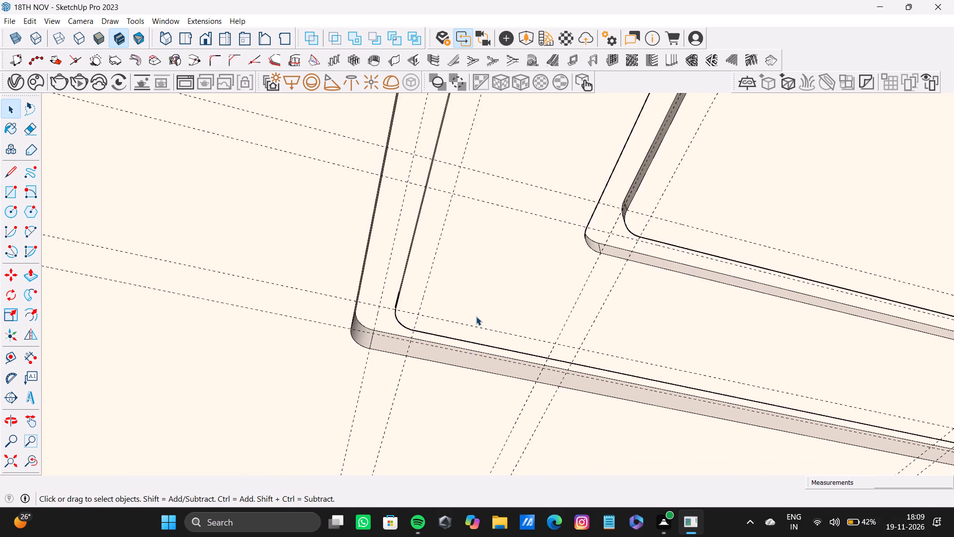
scroll(476, 316, "down", 4)
middle_click_drag(489, 302, 439, 380, "shift")
scroll(440, 381, "down", 5, "shift")
middle_click_drag(513, 252, 479, 363, "shift")
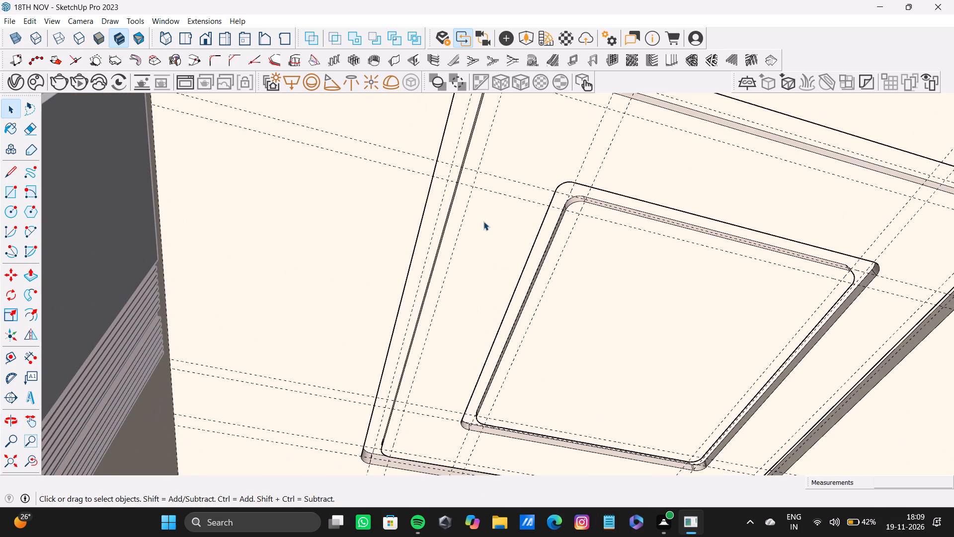
middle_click_drag(490, 214, 455, 179, "shift")
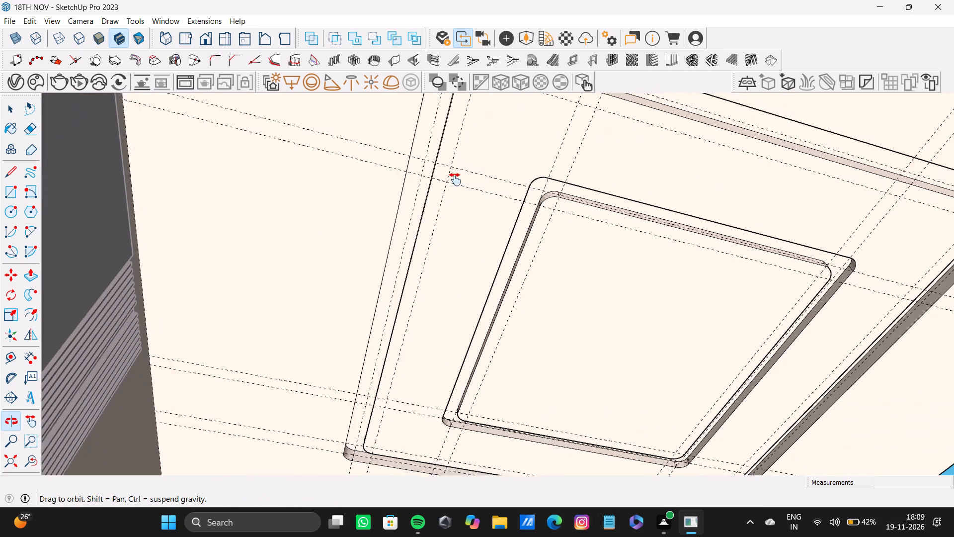
middle_click_drag(455, 179, 455, 179, "shift")
middle_click_drag(459, 307, 453, 266, "shift")
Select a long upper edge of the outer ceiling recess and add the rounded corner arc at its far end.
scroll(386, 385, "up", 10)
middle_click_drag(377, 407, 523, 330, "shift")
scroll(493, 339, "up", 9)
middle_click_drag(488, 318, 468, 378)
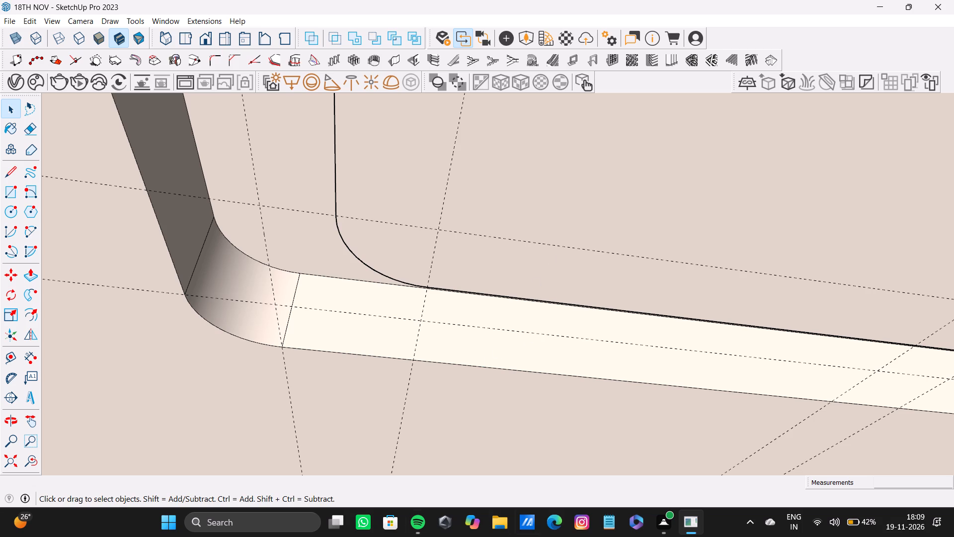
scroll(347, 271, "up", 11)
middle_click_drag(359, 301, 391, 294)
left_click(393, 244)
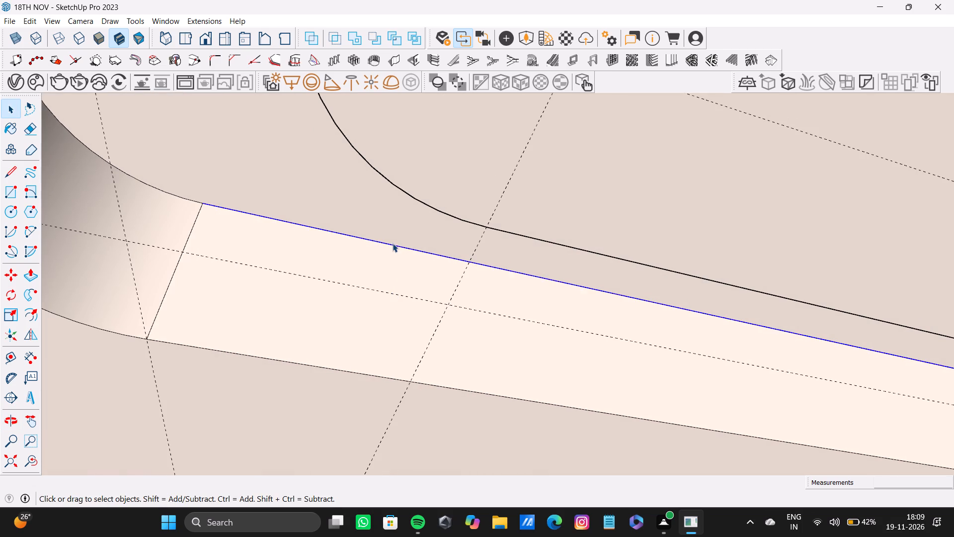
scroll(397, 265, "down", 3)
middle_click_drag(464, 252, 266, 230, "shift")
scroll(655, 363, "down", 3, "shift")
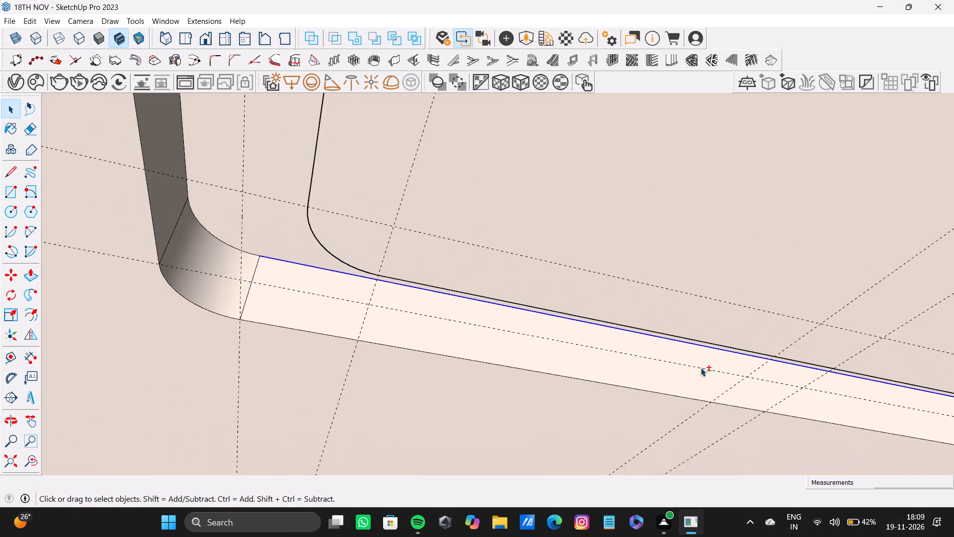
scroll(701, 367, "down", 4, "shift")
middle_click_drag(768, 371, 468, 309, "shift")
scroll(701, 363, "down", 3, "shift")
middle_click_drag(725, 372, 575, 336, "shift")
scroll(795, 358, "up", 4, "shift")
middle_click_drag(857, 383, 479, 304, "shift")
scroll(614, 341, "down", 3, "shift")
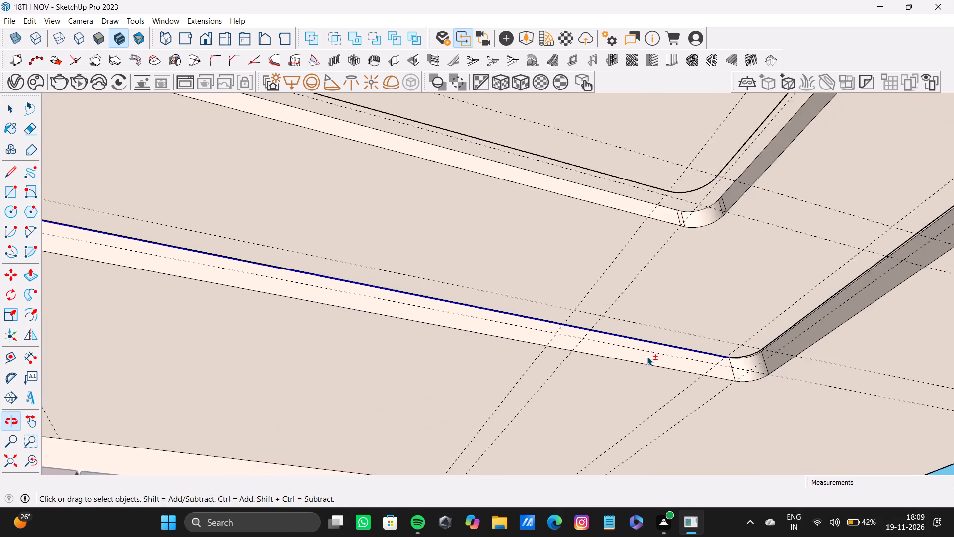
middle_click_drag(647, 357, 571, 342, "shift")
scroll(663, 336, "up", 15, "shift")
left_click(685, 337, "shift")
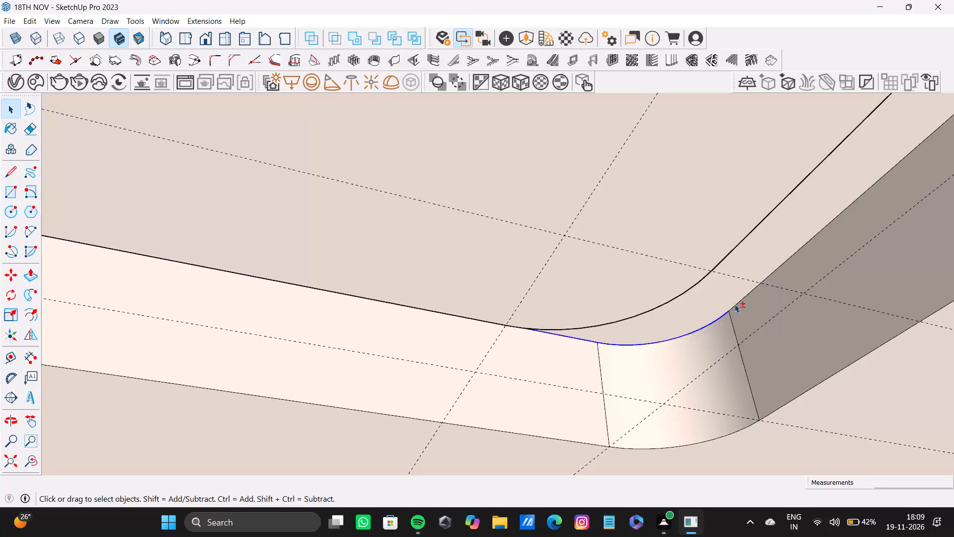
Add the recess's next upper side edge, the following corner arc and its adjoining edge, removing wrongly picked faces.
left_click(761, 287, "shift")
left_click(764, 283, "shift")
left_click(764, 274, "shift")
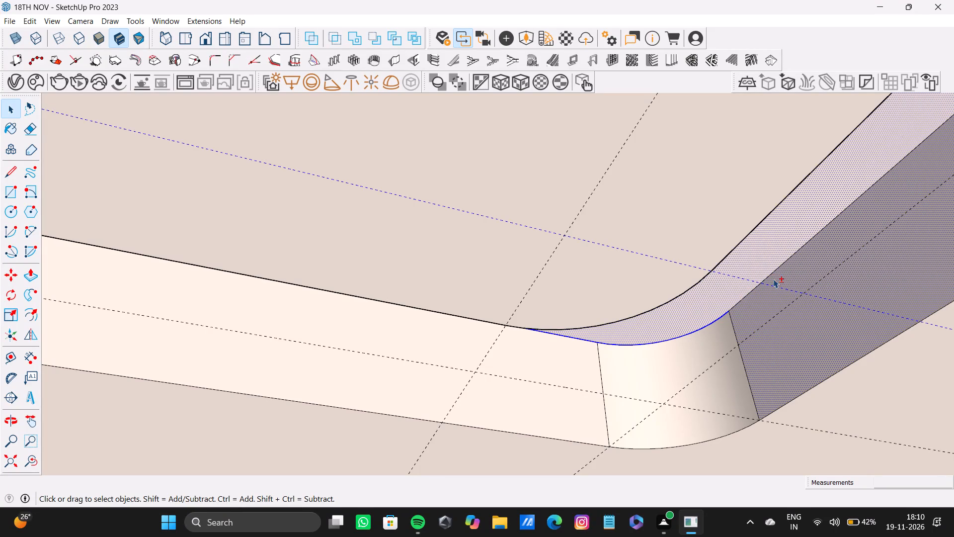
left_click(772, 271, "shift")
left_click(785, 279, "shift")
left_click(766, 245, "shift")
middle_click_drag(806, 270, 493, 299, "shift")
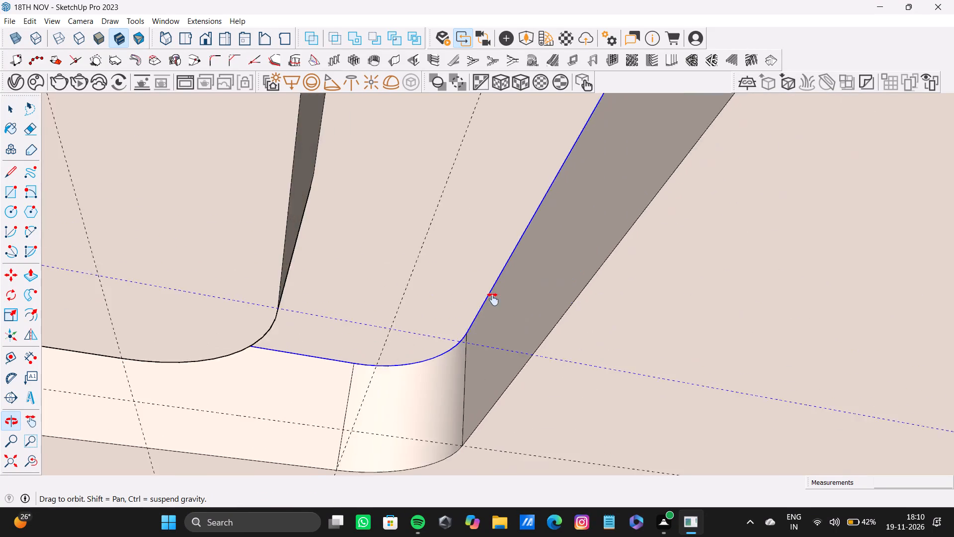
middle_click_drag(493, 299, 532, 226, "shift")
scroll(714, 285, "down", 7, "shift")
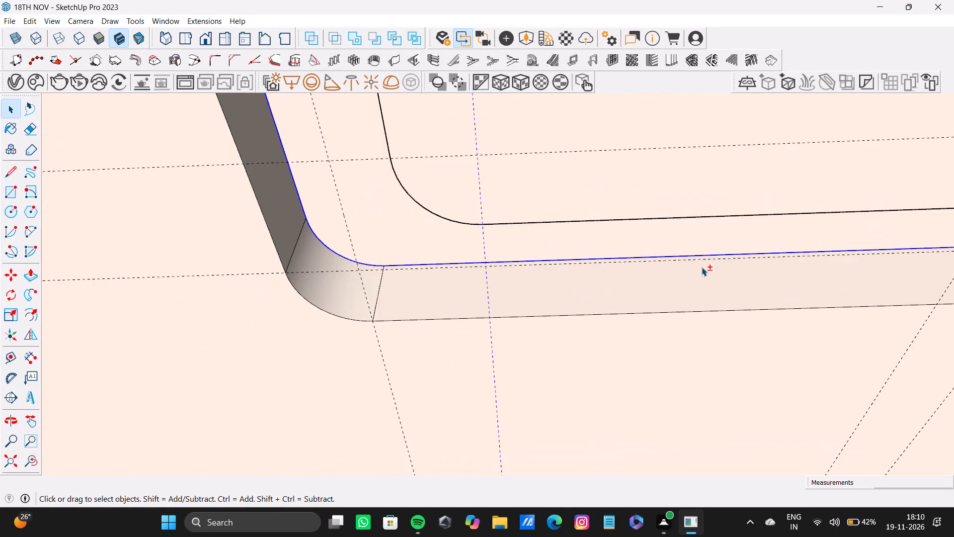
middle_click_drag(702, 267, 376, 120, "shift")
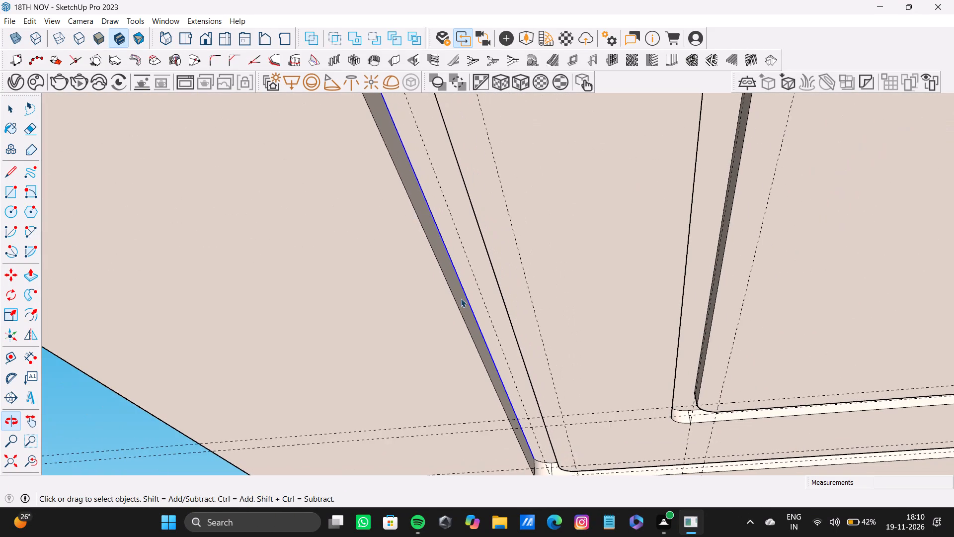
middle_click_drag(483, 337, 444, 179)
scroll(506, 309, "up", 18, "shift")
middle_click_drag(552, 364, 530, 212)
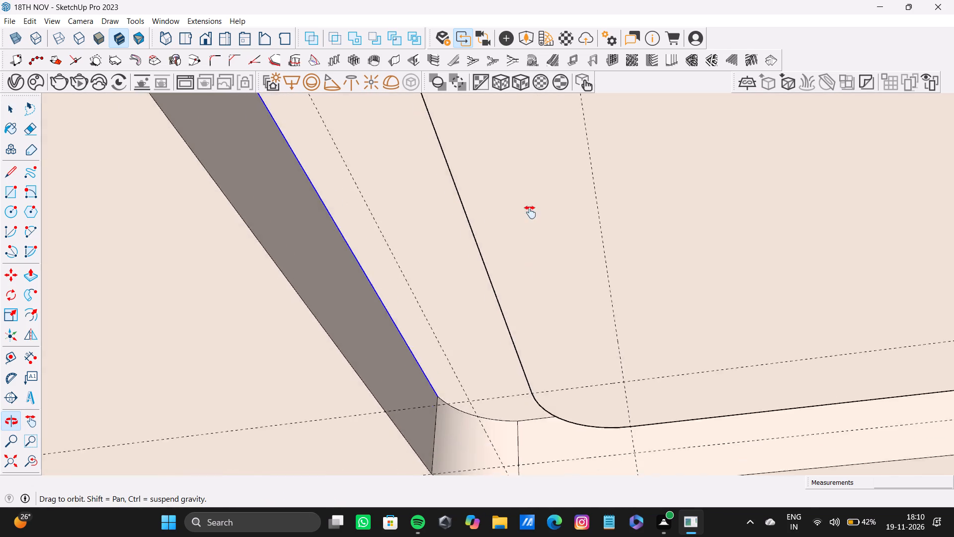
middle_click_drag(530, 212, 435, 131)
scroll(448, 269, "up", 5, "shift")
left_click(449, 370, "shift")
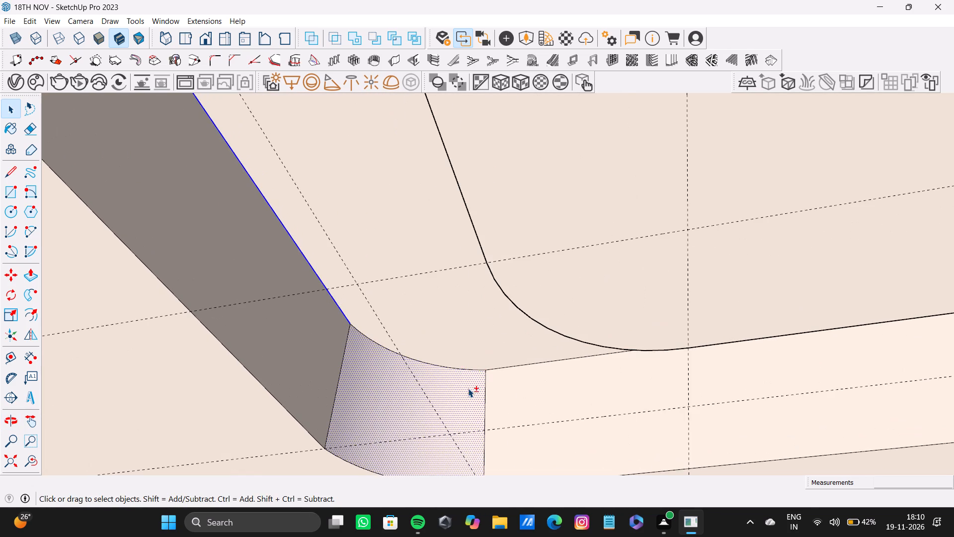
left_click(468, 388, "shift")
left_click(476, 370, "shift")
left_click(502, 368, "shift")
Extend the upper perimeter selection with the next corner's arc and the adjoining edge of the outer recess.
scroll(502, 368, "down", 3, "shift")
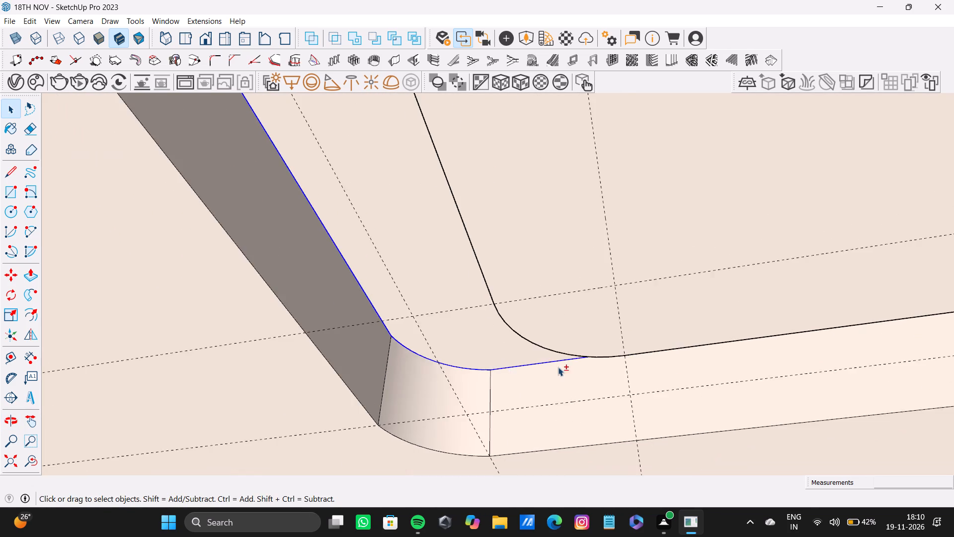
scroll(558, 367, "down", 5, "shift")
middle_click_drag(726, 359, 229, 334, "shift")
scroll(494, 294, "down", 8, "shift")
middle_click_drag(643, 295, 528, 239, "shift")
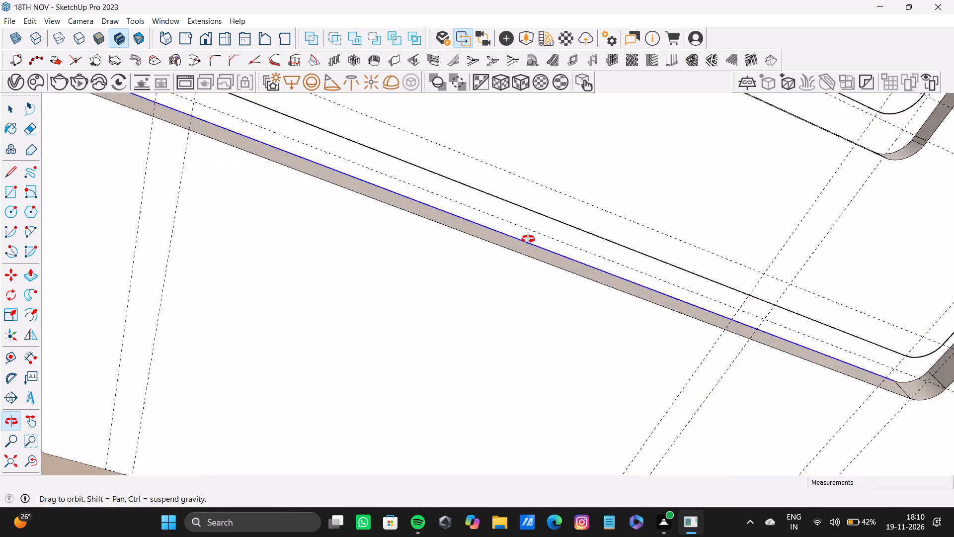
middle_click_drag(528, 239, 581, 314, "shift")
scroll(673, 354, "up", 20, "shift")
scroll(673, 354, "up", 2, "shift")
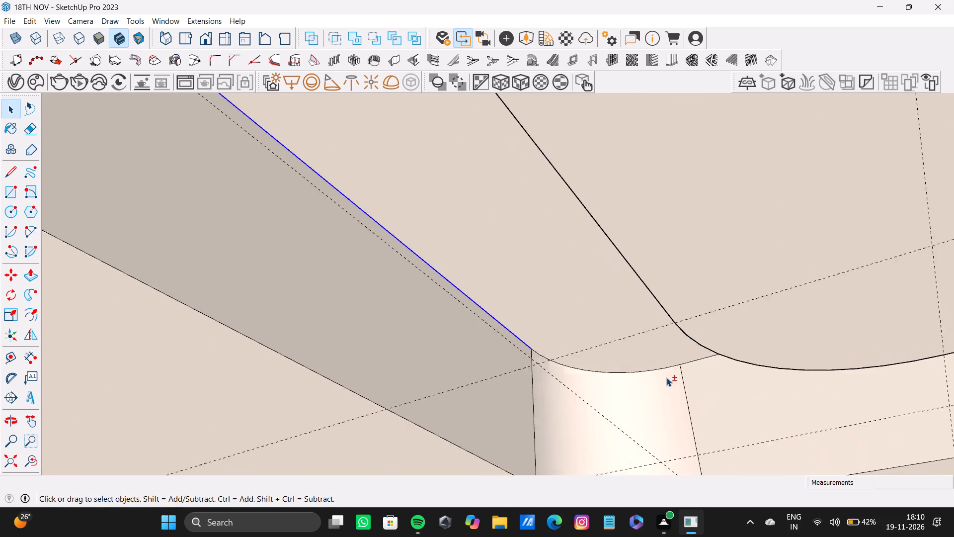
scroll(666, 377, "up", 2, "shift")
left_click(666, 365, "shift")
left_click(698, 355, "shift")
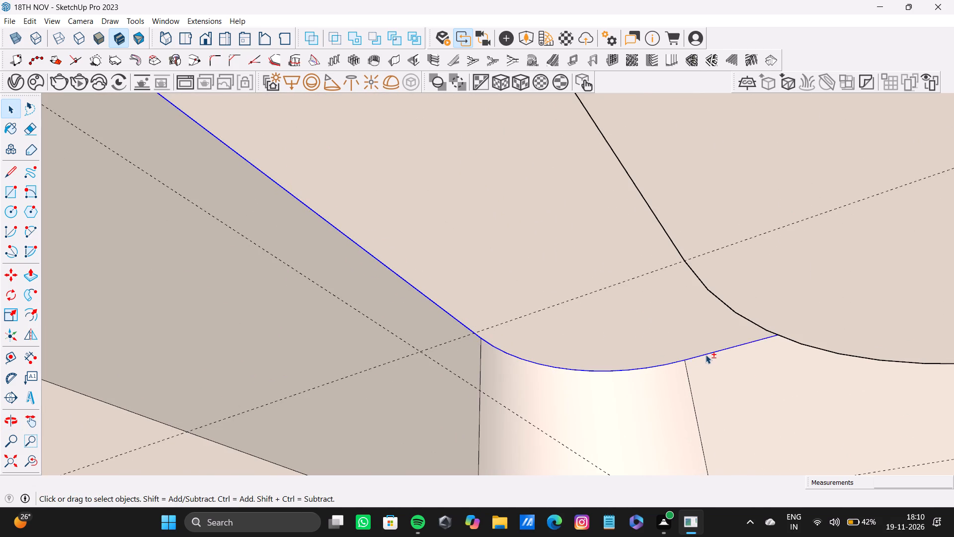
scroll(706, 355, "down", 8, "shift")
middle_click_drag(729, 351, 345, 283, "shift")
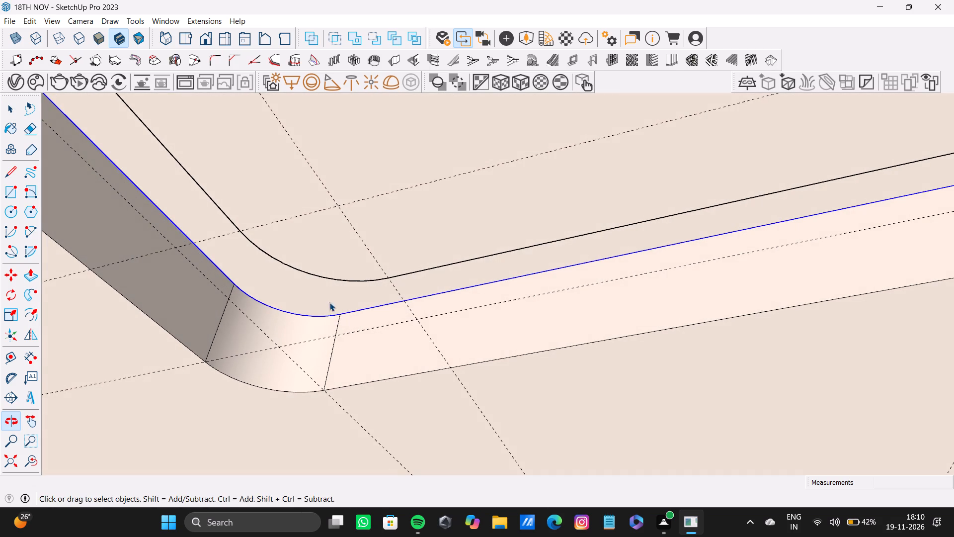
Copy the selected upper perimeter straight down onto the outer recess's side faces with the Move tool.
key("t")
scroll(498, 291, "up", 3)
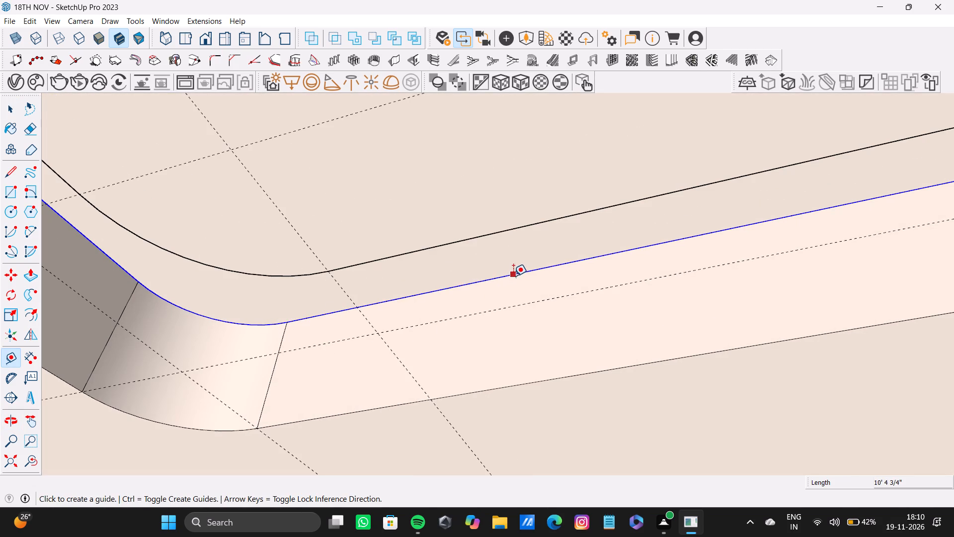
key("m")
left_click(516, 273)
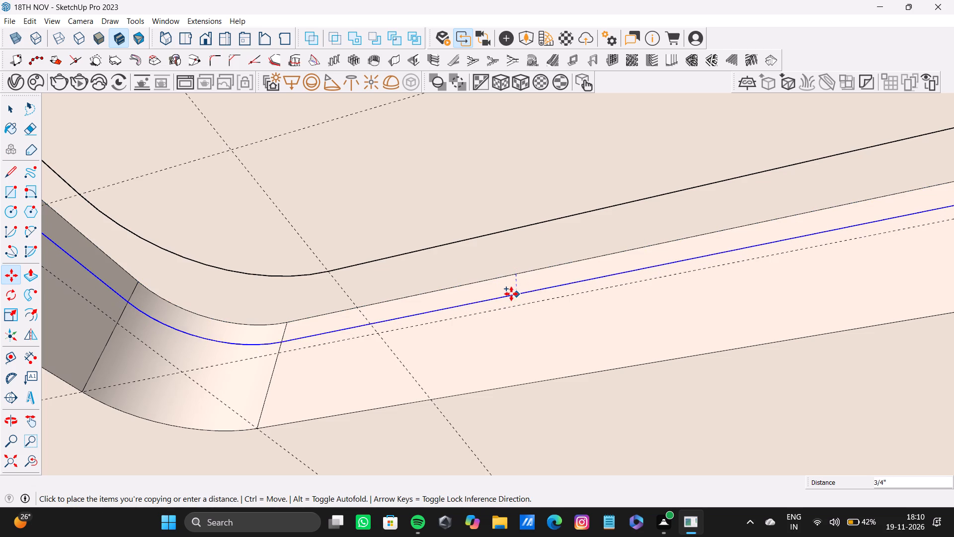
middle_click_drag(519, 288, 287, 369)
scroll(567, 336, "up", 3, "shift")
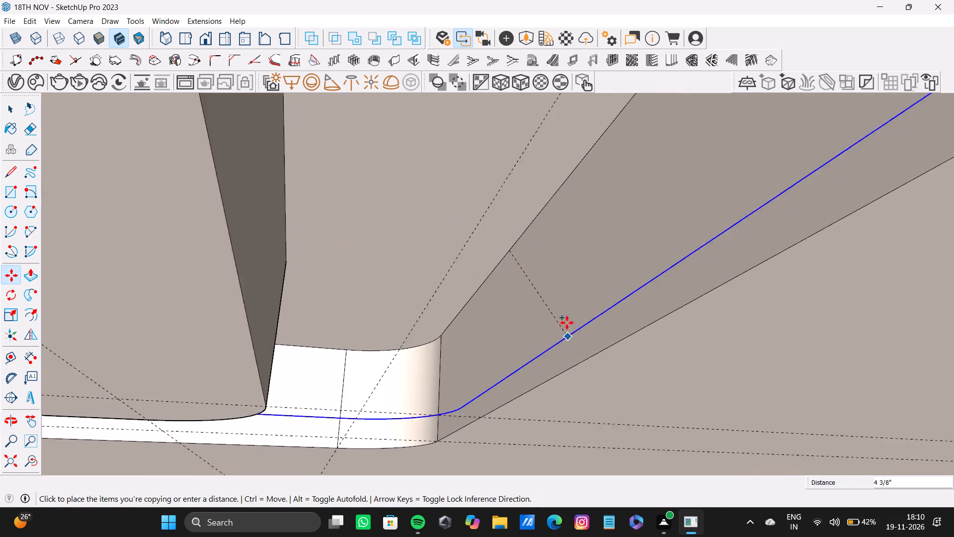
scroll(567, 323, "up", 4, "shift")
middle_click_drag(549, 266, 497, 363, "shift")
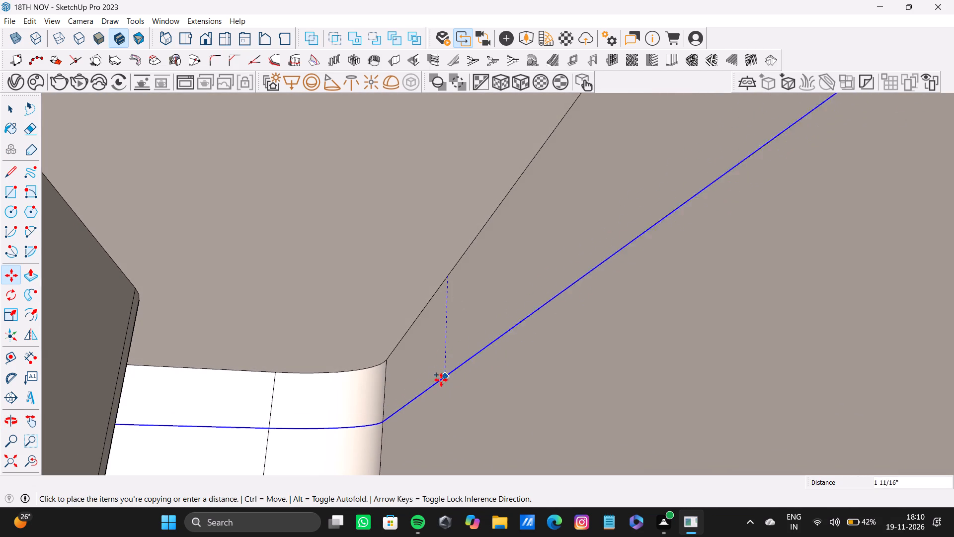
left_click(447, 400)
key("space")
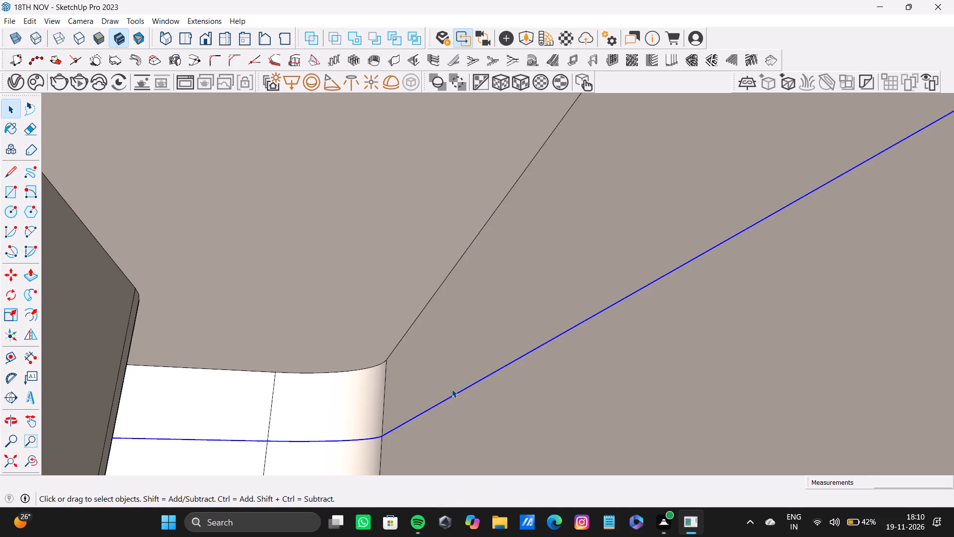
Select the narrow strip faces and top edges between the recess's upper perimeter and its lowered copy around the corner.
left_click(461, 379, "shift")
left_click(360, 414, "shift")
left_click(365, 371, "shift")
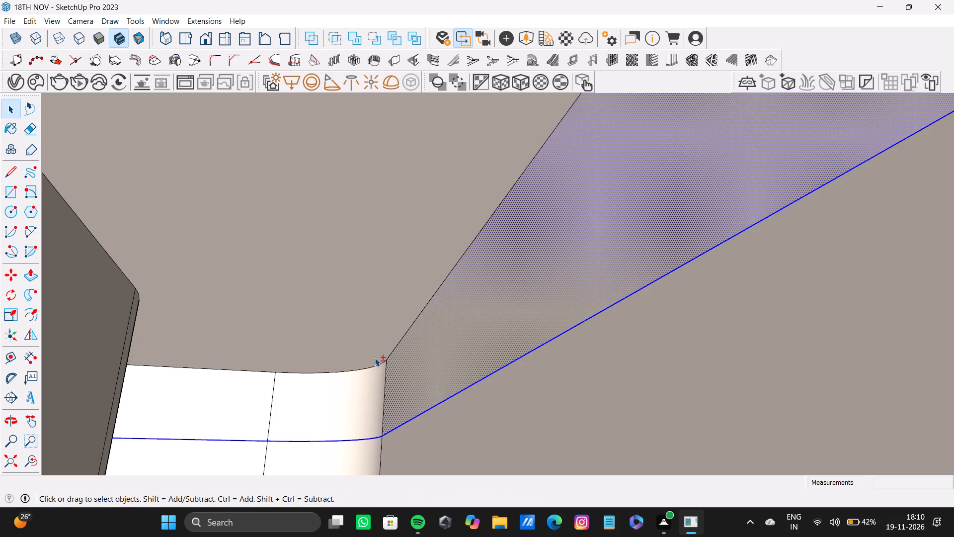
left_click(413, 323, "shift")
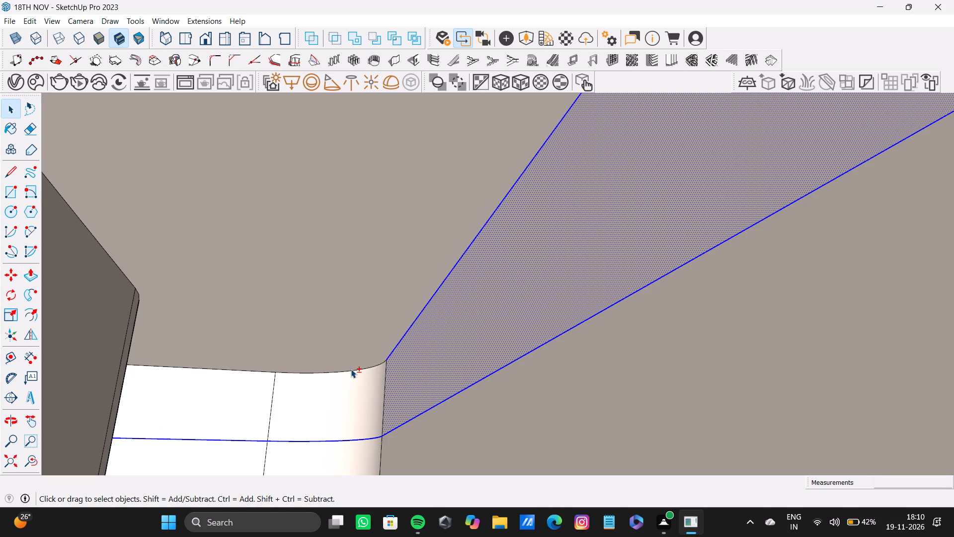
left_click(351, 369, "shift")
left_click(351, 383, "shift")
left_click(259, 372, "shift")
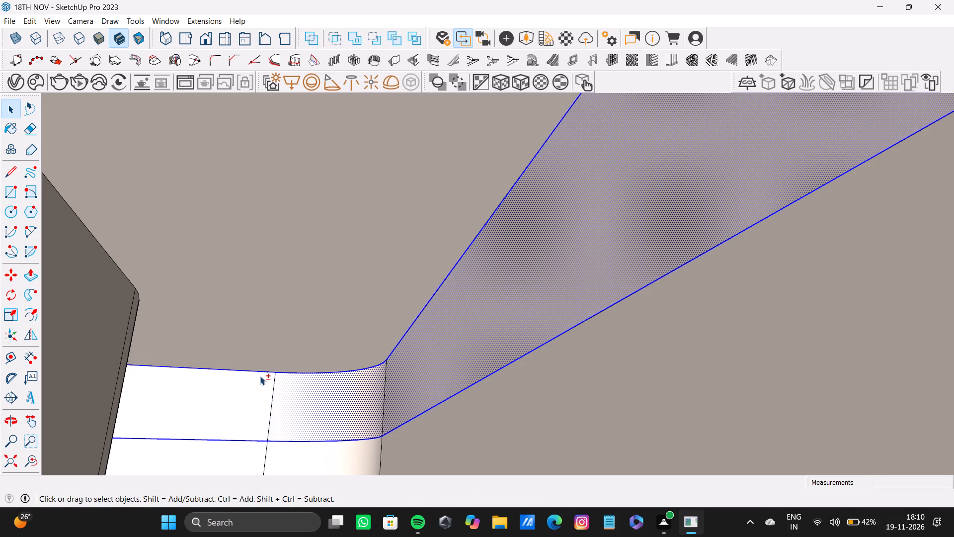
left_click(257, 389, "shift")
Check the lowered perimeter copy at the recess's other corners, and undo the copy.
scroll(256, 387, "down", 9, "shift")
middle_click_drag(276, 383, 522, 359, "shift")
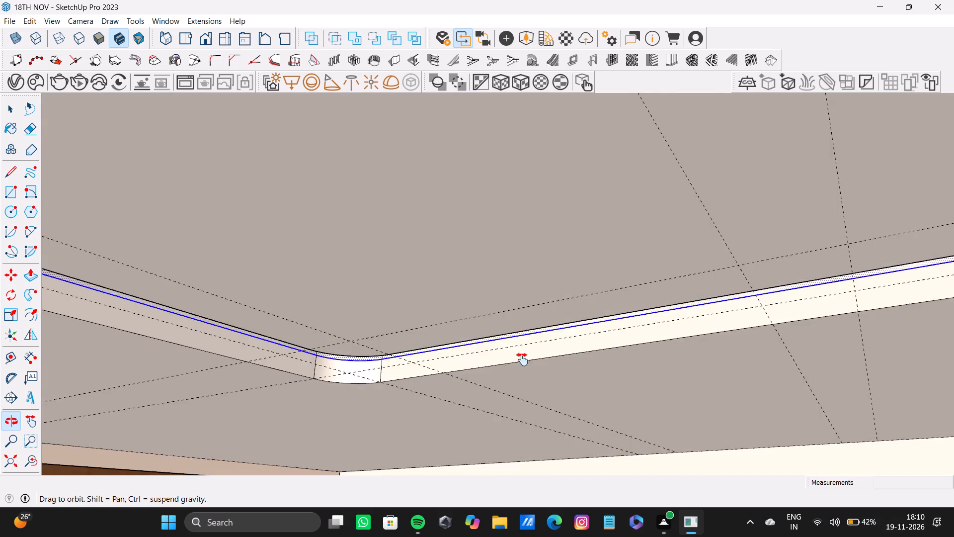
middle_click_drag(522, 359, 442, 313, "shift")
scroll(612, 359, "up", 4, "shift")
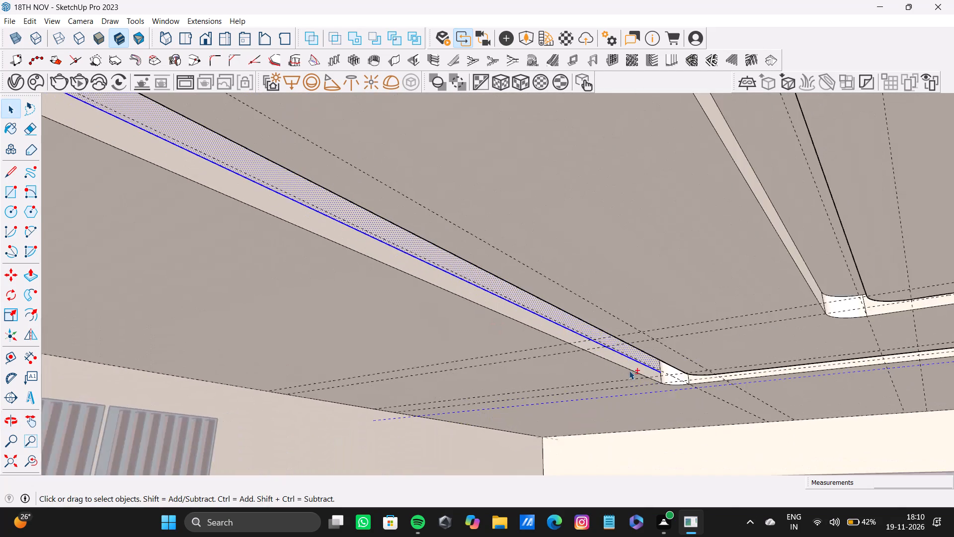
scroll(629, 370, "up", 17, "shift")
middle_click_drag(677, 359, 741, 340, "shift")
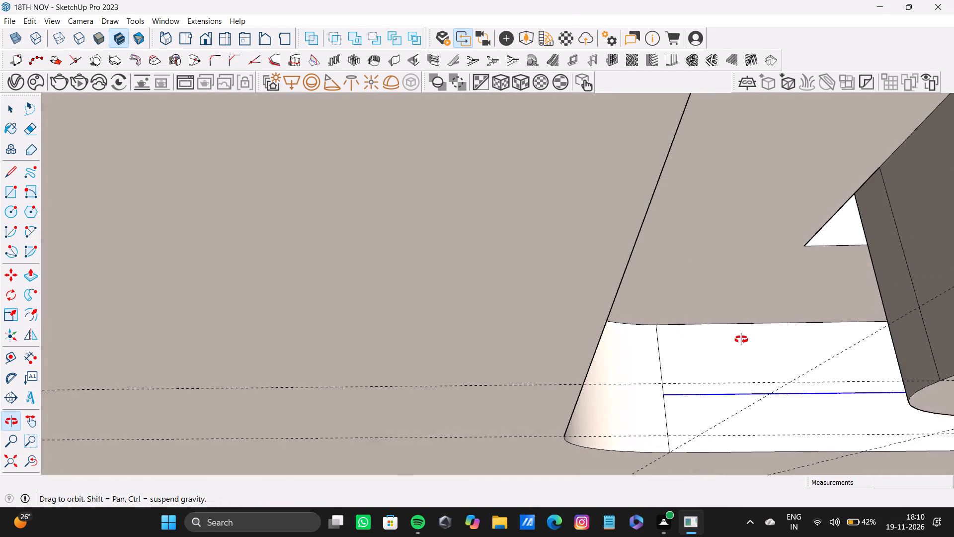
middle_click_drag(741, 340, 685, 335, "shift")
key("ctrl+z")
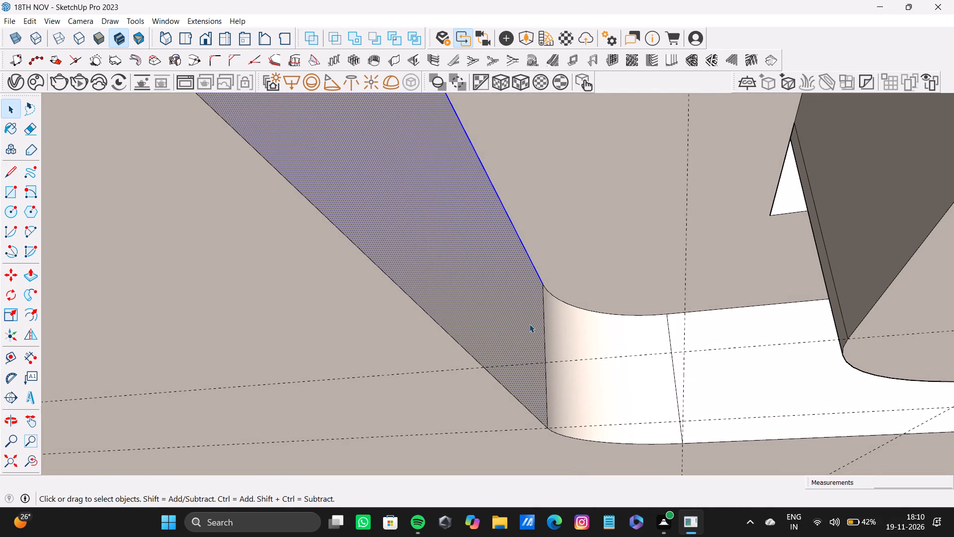
Add the upper corner arc and adjoining edge to the selected long edge, and remove the side face from the selection.
left_click(556, 297, "shift")
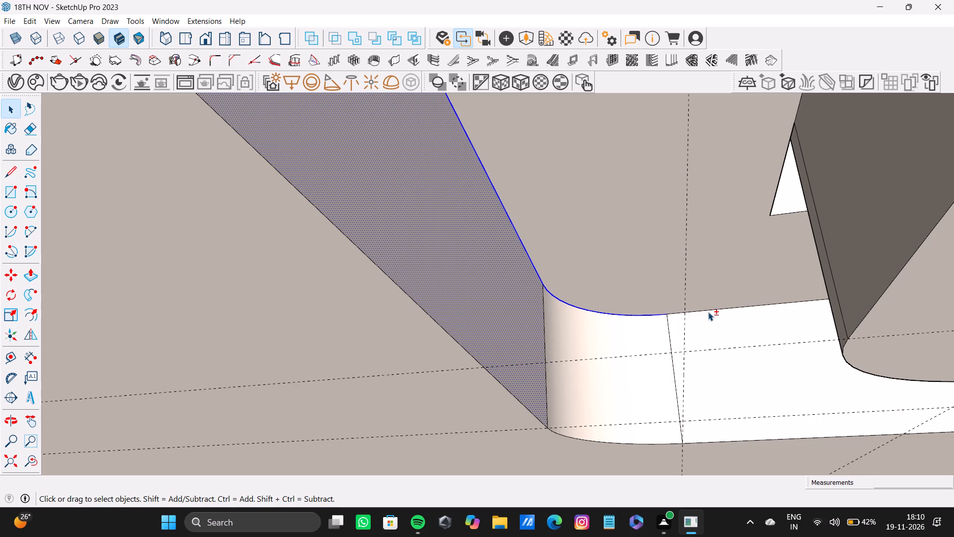
left_click(709, 312, "shift")
left_click(420, 345, "shift")
left_click(484, 325, "shift")
left_click(444, 379, "shift")
Add the upper arc and adjoining top edge at the outer recess's next corner to the selected perimeter.
scroll(520, 382, "down", 3, "shift")
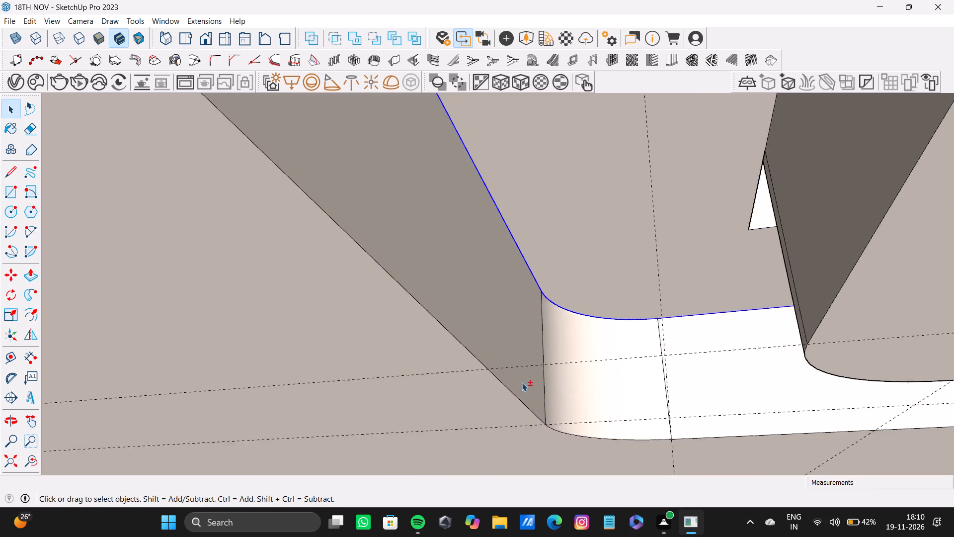
scroll(522, 382, "down", 1, "shift")
middle_click_drag(575, 374, 0, 220, "shift")
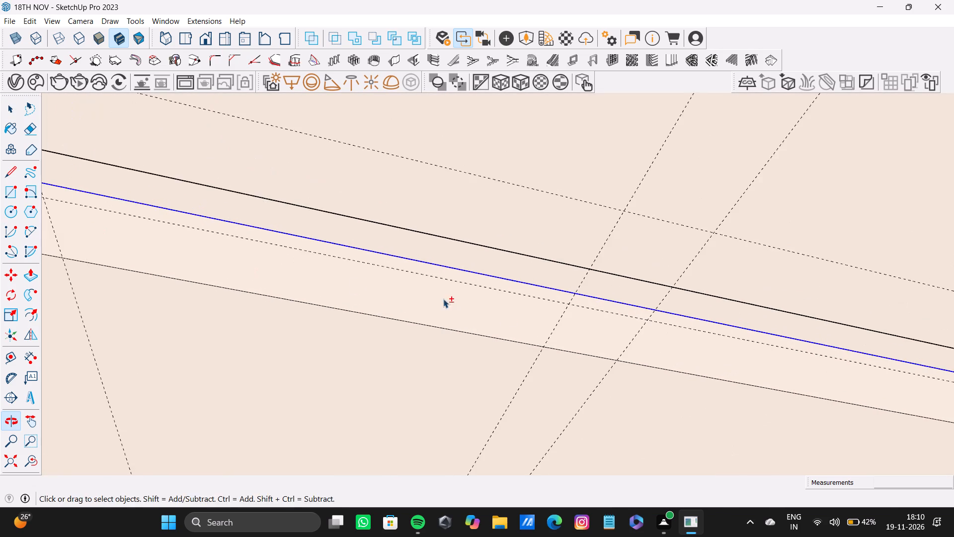
middle_click_drag(503, 317, 131, 316, "shift")
middle_click_drag(691, 382, 289, 295, "shift")
middle_click_drag(709, 357, 289, 286, "shift")
middle_click_drag(746, 379, 660, 372, "shift")
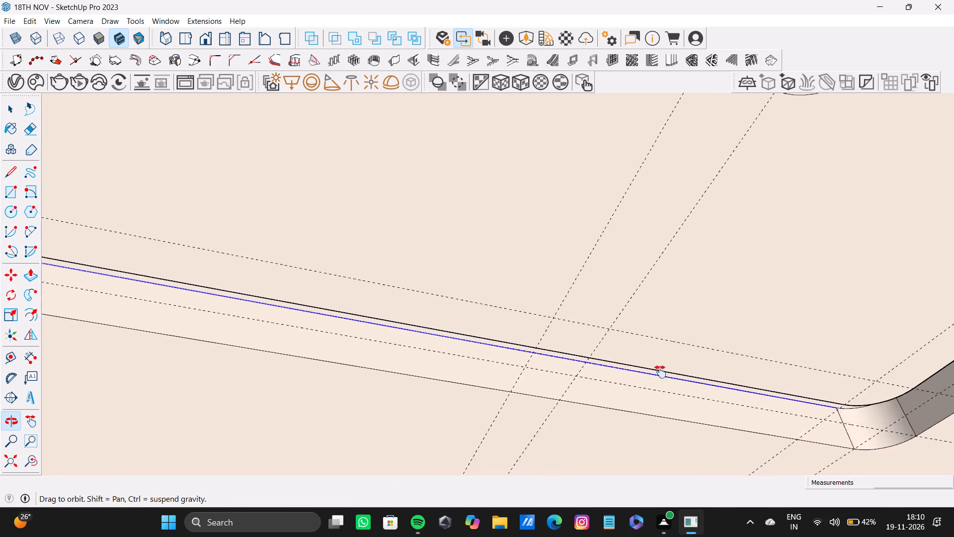
middle_click_drag(660, 372, 551, 341, "shift")
scroll(525, 411, "up", 13, "shift")
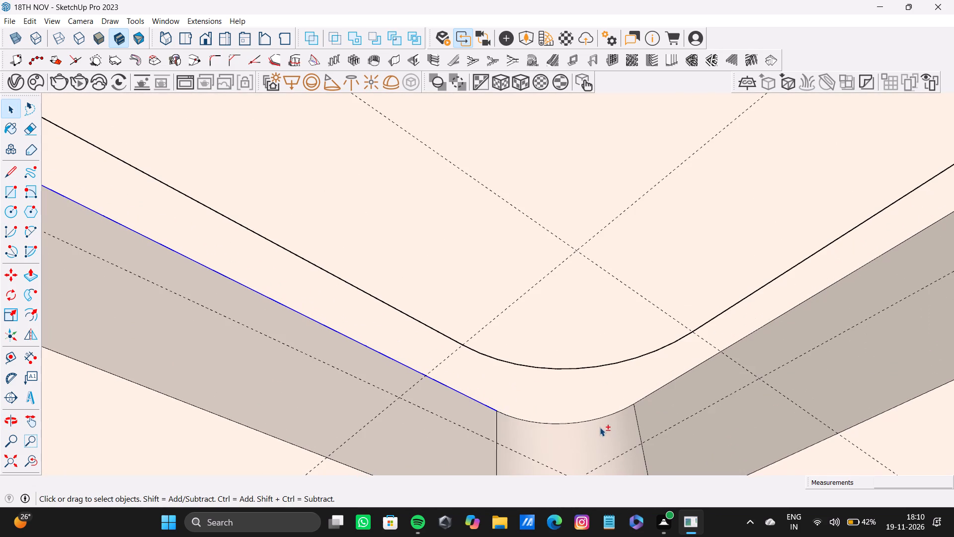
left_click(600, 419, "shift")
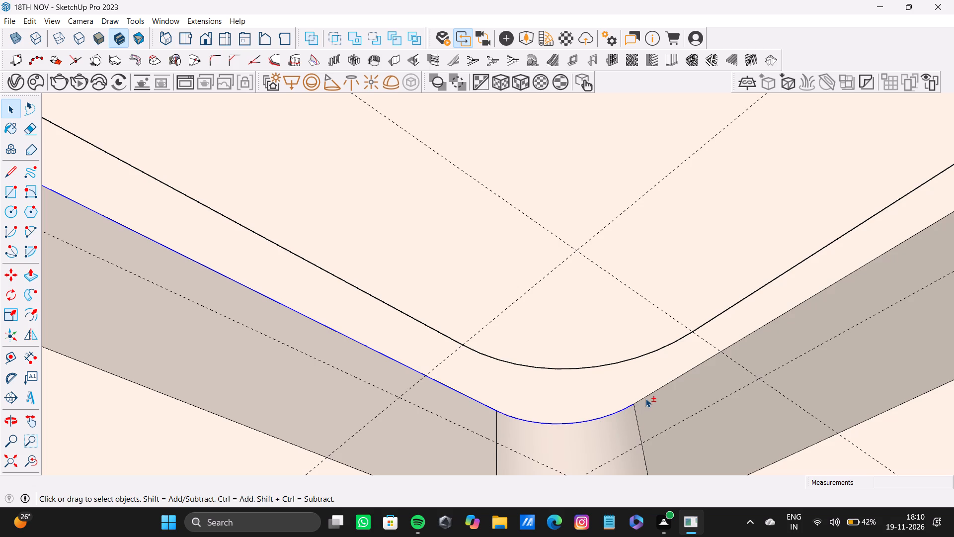
left_click(646, 398, "shift")
scroll(642, 363, "down", 9, "shift")
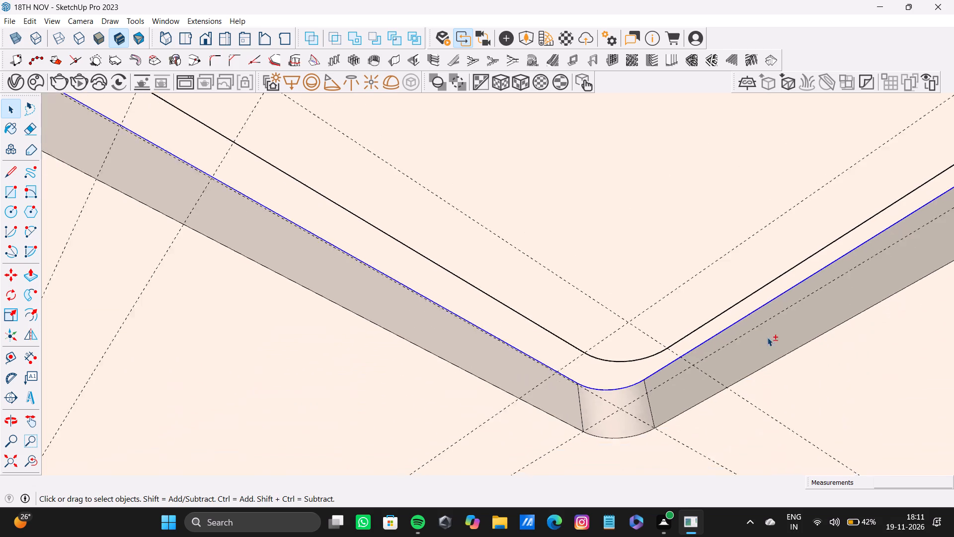
Add the upper arc at the outer recess's following corner to the perimeter selection.
middle_click_drag(767, 337, 701, 218, "shift")
scroll(678, 393, "down", 2)
middle_click_drag(679, 395, 622, 247, "shift")
scroll(683, 301, "up", 18, "shift")
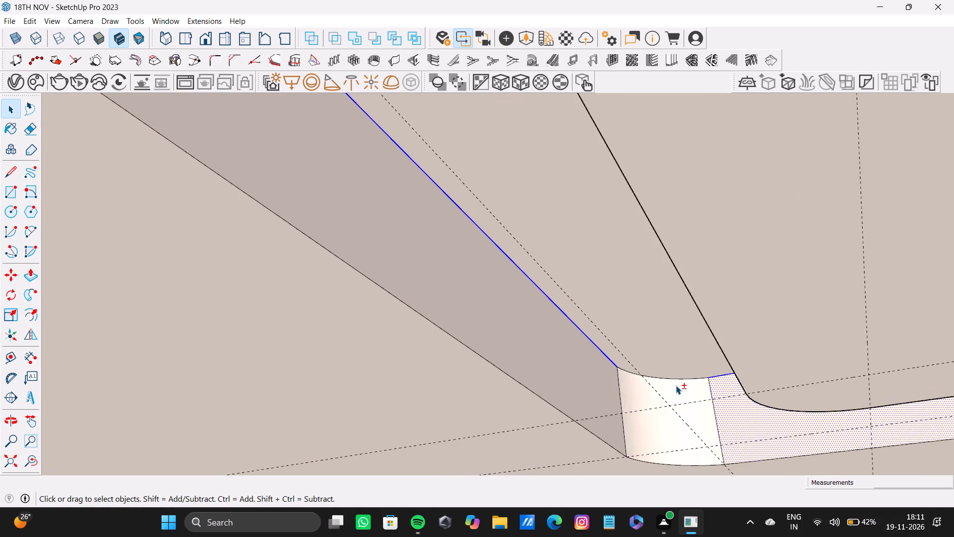
scroll(676, 385, "up", 4, "shift")
left_click(690, 375, "shift")
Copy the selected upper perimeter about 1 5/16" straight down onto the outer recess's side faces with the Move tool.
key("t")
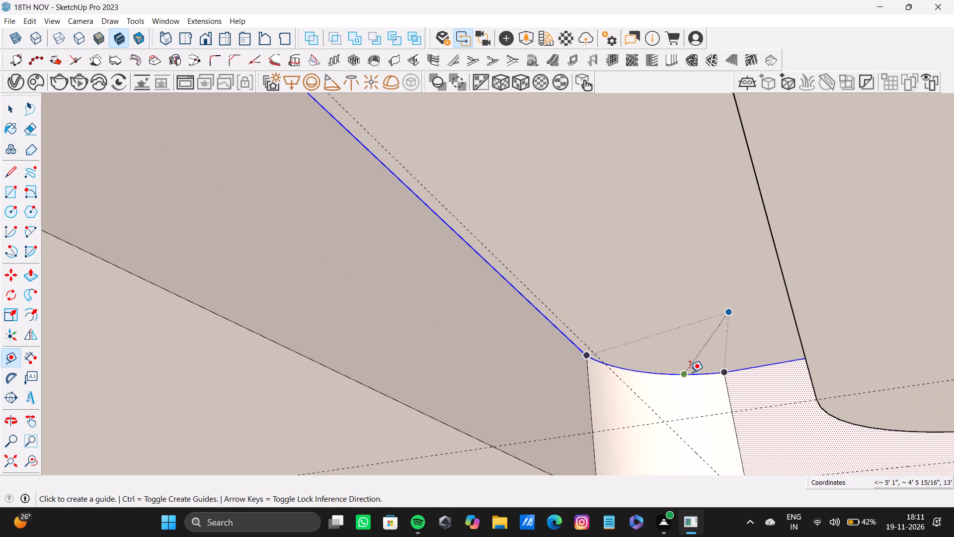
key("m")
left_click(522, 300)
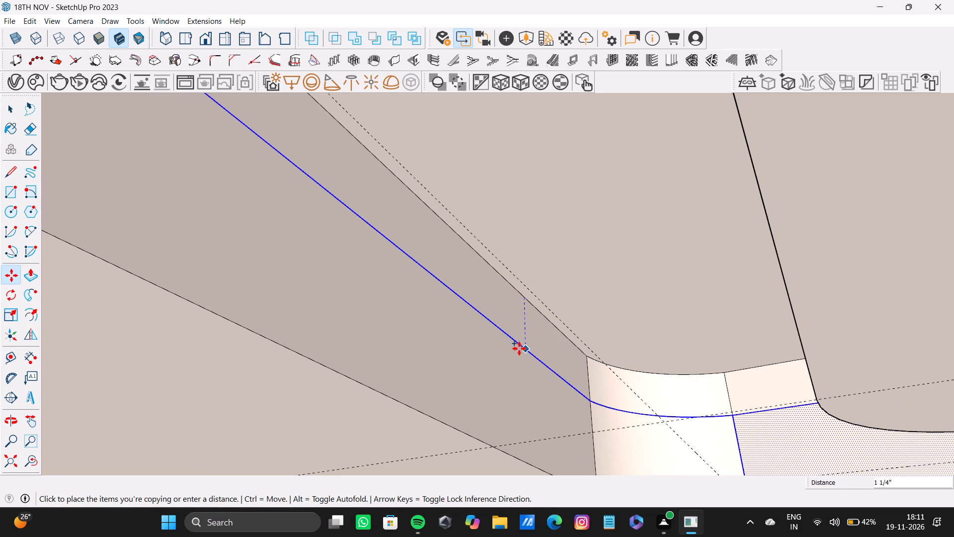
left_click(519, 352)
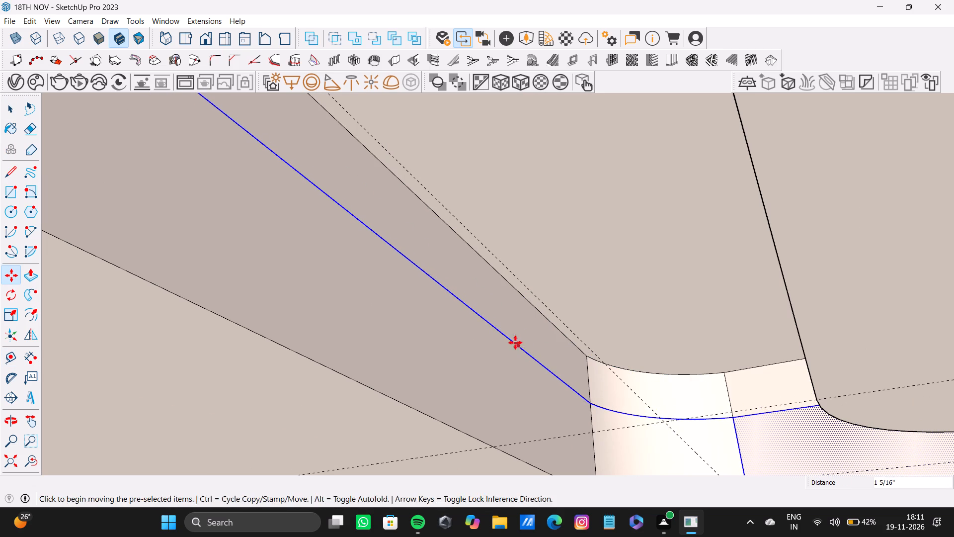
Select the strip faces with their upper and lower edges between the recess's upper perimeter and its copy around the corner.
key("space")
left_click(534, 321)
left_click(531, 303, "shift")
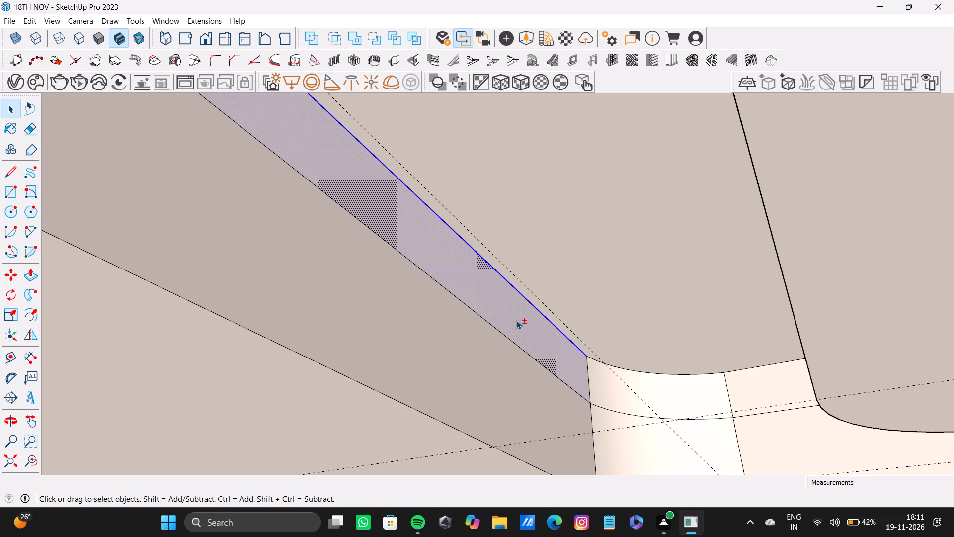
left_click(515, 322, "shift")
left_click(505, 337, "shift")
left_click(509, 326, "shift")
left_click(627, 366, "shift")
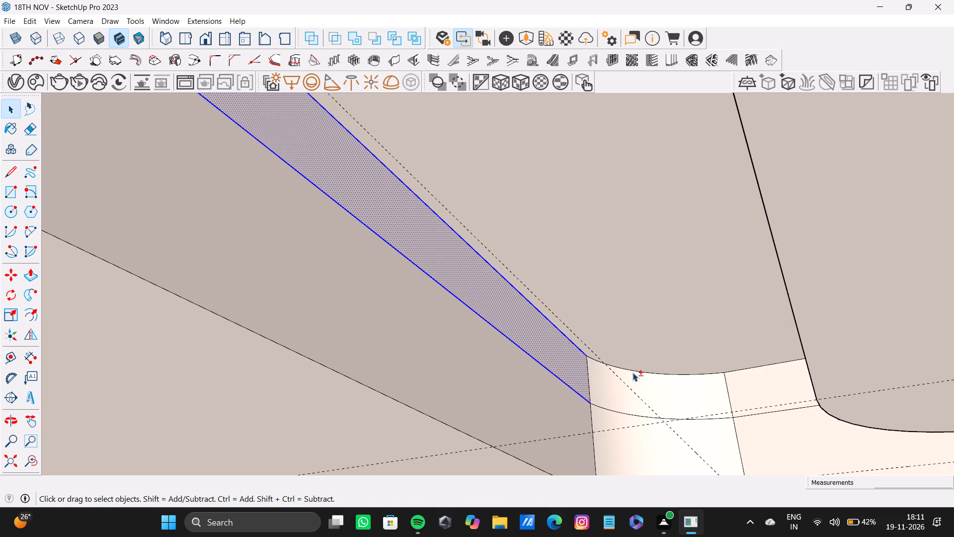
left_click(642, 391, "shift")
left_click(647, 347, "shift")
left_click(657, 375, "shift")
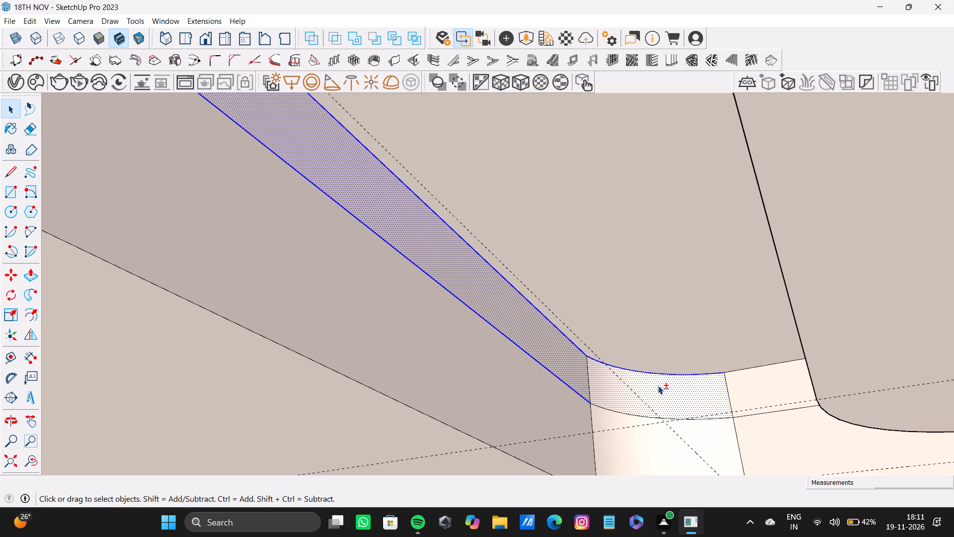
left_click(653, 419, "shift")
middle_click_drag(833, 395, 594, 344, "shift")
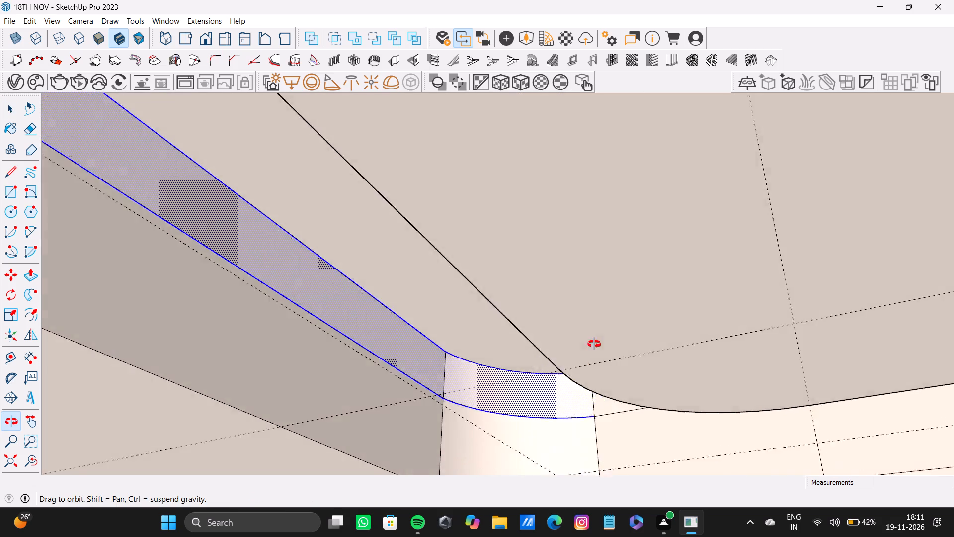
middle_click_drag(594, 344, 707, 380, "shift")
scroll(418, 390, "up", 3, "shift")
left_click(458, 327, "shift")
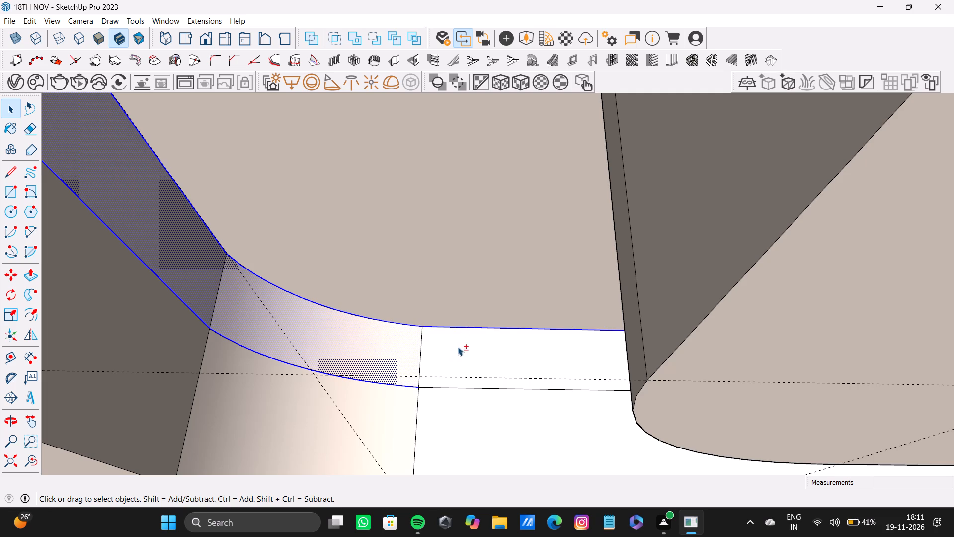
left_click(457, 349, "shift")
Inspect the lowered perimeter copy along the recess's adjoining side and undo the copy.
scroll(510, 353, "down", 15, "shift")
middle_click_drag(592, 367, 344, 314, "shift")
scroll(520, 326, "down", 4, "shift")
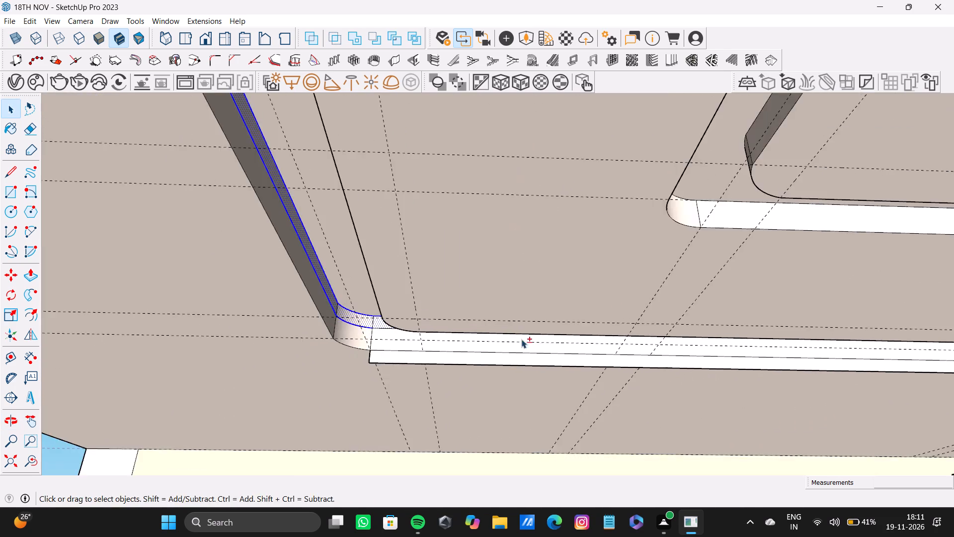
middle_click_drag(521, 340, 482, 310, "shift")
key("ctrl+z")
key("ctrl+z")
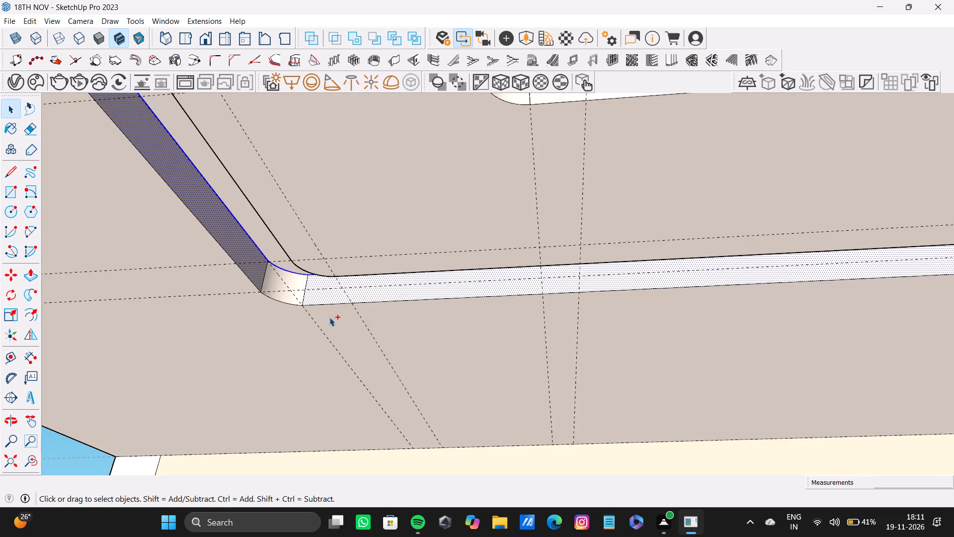
Add the unselected upper corner arc and the adjoining top edge to the outer recess's perimeter selection.
middle_click_drag(280, 274, 363, 286, "shift")
scroll(389, 311, "up", 9)
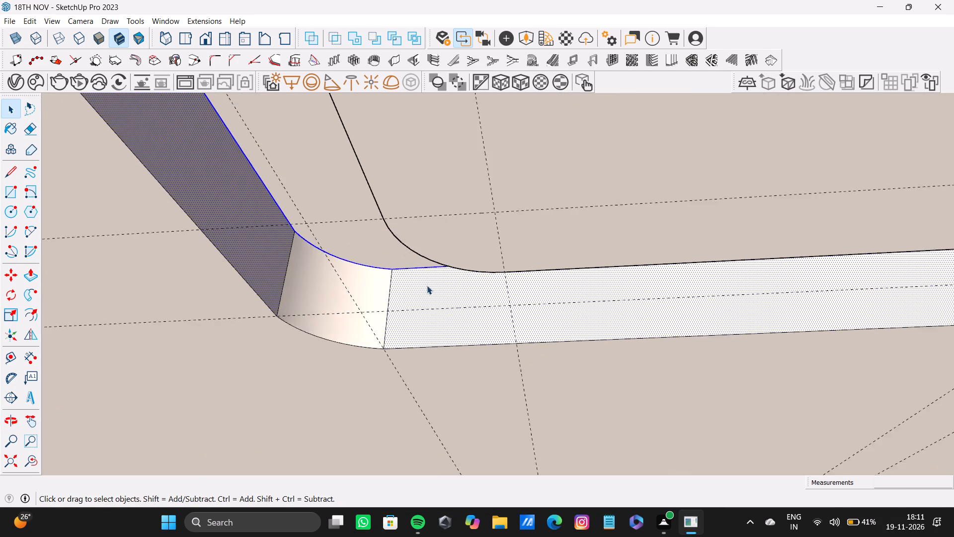
scroll(427, 285, "up", 3)
middle_click_drag(428, 285, 415, 277, "shift")
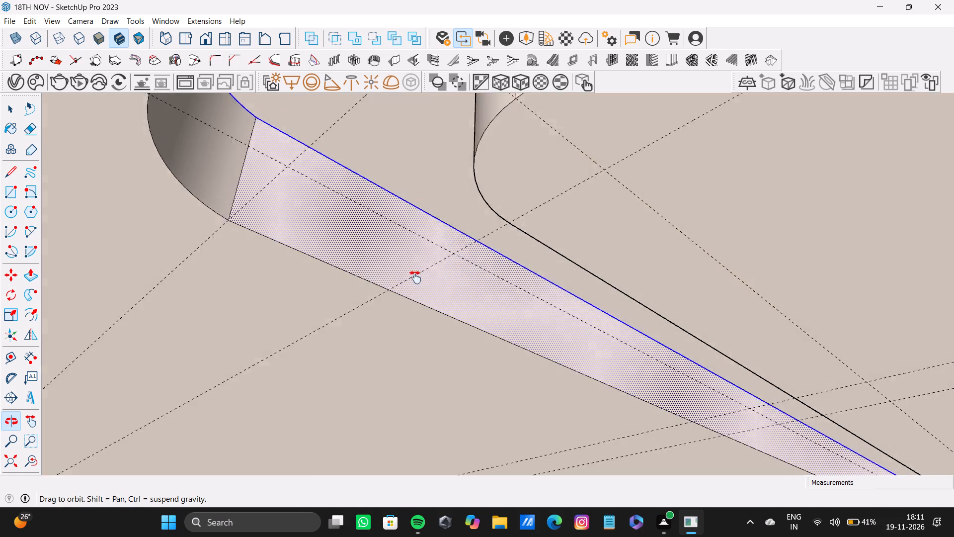
middle_click_drag(415, 277, 368, 269, "shift")
scroll(438, 326, "up", 10)
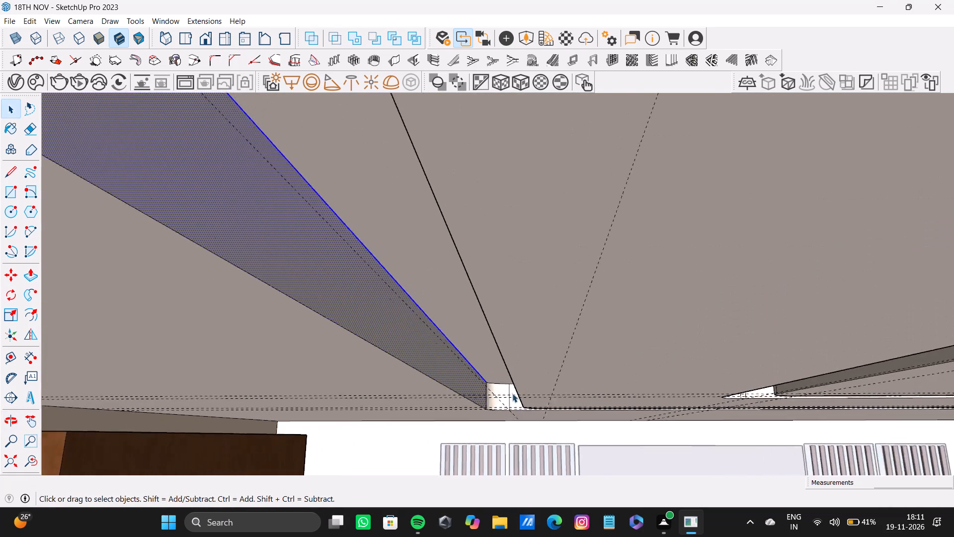
scroll(512, 393, "up", 11)
left_click(485, 353, "shift")
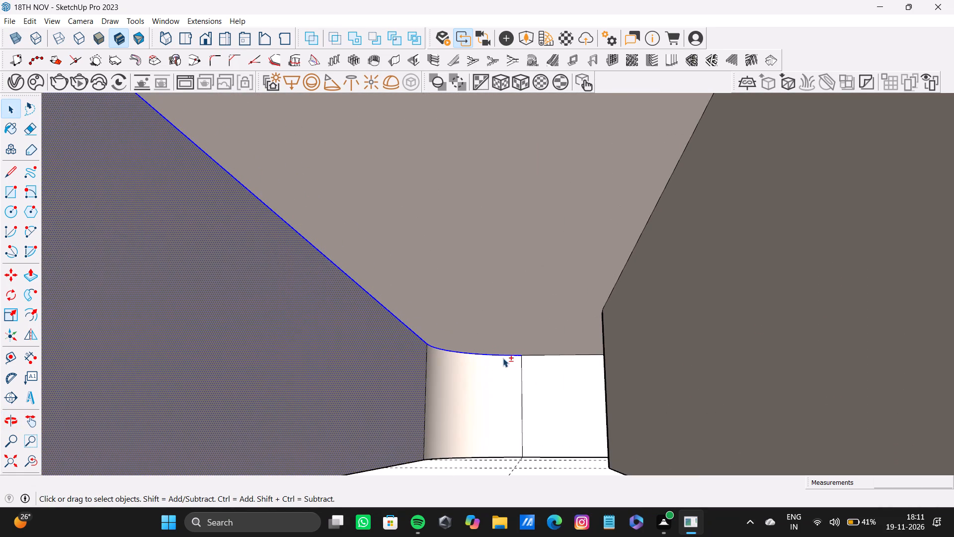
left_click(535, 355, "shift")
Add the upper arc and adjoining top edge at the far end of the newly selected long edge to the selection.
scroll(554, 373, "down", 20, "shift")
middle_click_drag(645, 387, 290, 240, "shift")
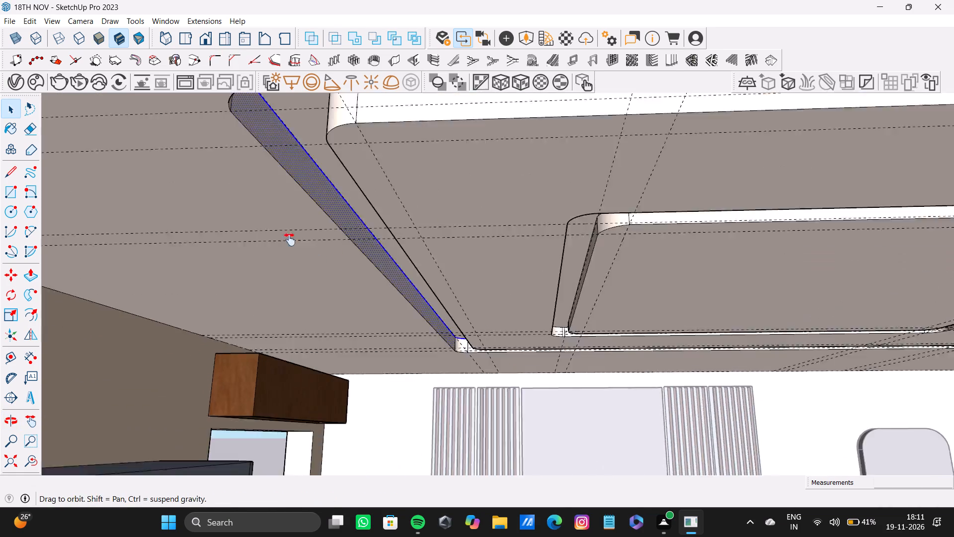
middle_click_drag(290, 240, 276, 233, "shift")
scroll(455, 306, "down", 4, "shift")
middle_click_drag(498, 335, 367, 290, "shift")
scroll(382, 280, "up", 14)
middle_click_drag(322, 259, 241, 158)
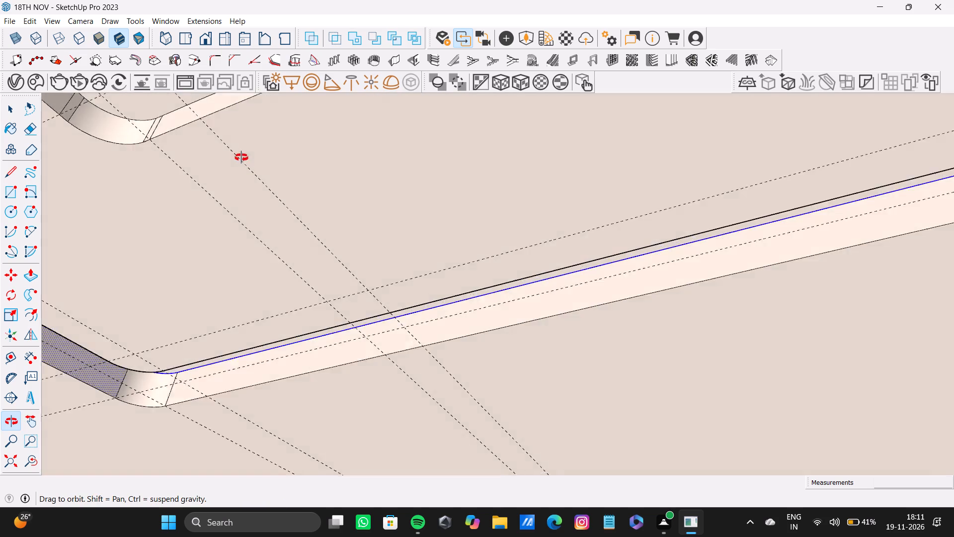
middle_click_drag(241, 158, 238, 155)
scroll(368, 309, "up", 4)
middle_click_drag(444, 338, 502, 355)
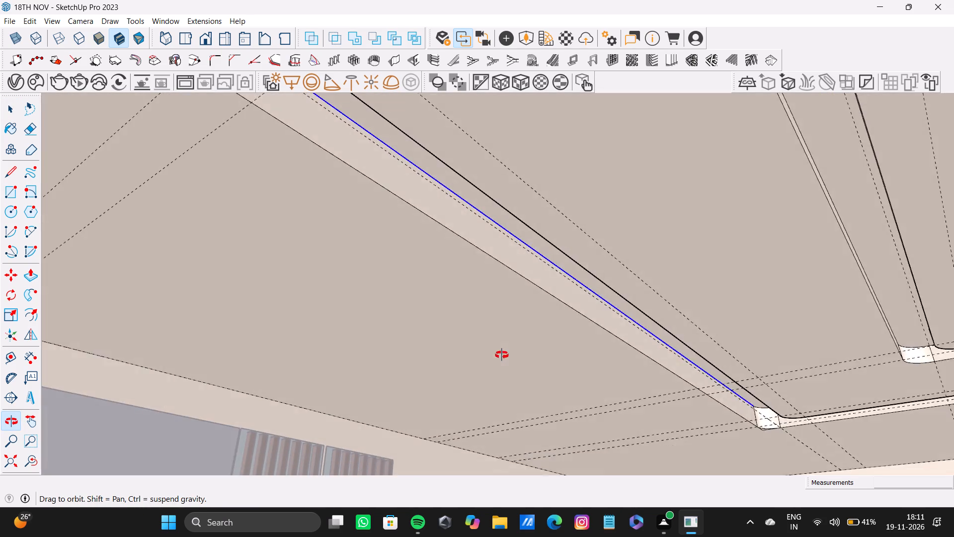
middle_click_drag(502, 355, 452, 353)
scroll(646, 359, "up", 16, "shift")
middle_click_drag(652, 348, 496, 318, "shift")
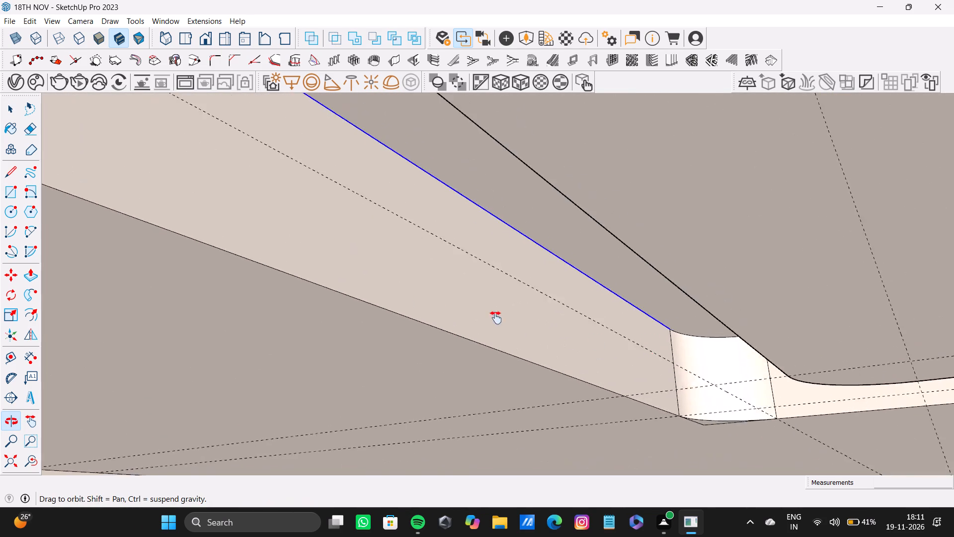
middle_click_drag(496, 318, 536, 309, "shift")
scroll(480, 319, "up", 4, "shift")
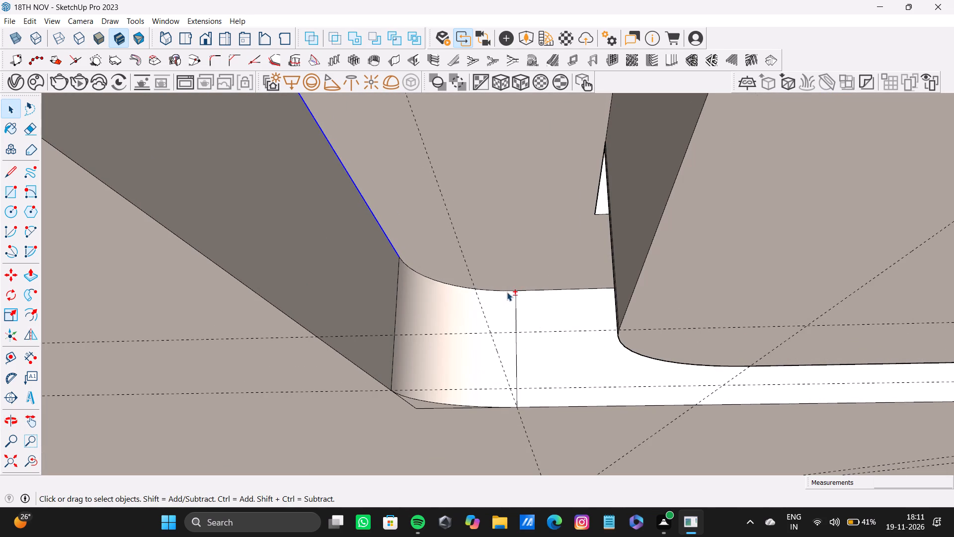
left_click(507, 292, "shift")
left_click(532, 288, "shift")
left_click(541, 277, "shift")
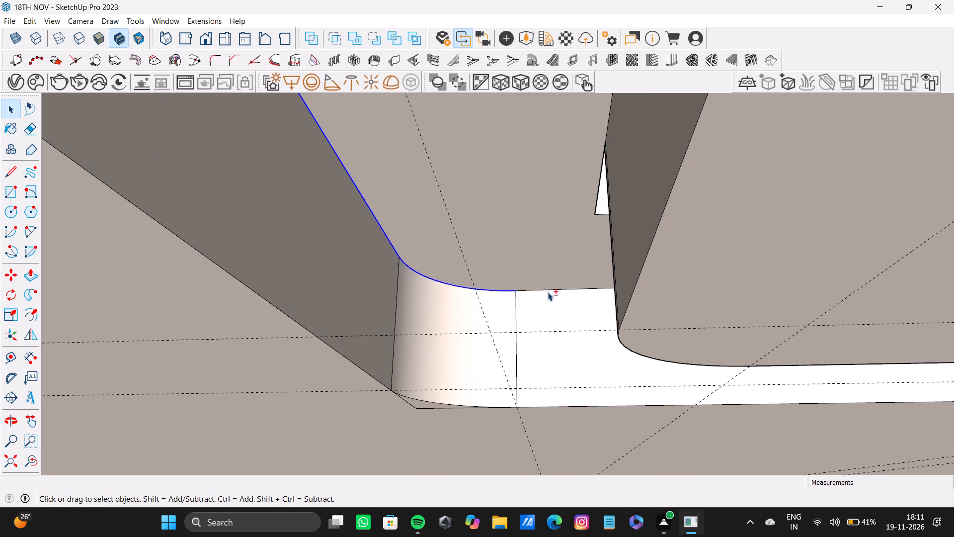
left_click(548, 292, "shift")
left_click(552, 297, "shift")
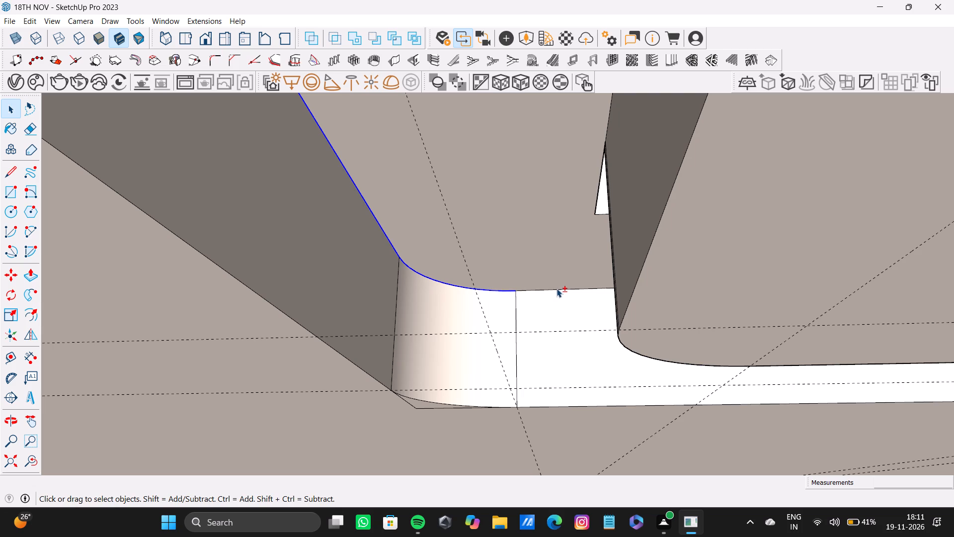
left_click(557, 288, "shift")
Add the upper arc at the outer recess's remaining corner to complete the perimeter selection.
scroll(589, 306, "down", 13, "shift")
middle_click_drag(824, 366, 175, 199, "shift")
scroll(241, 200, "down", 8)
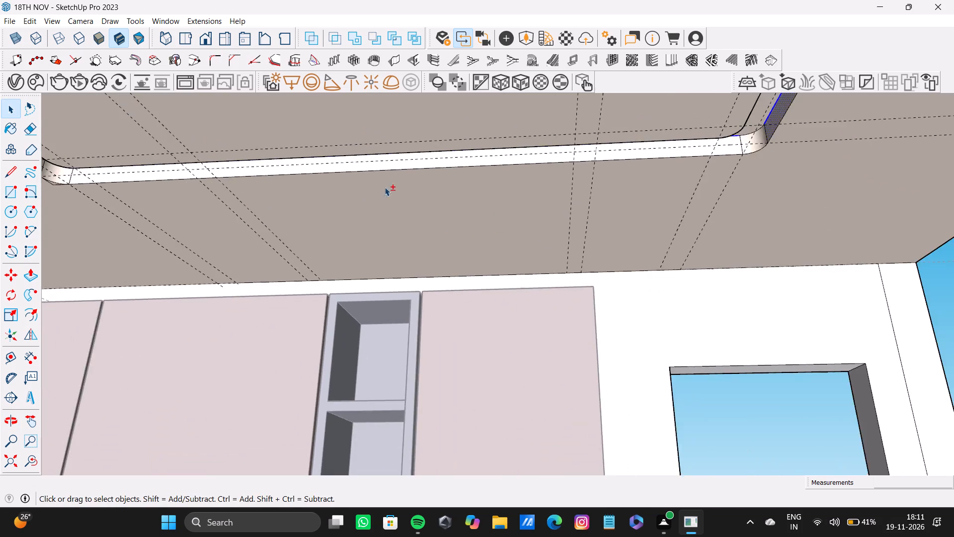
middle_click_drag(395, 195, 293, 213, "shift")
scroll(532, 136, "up", 12)
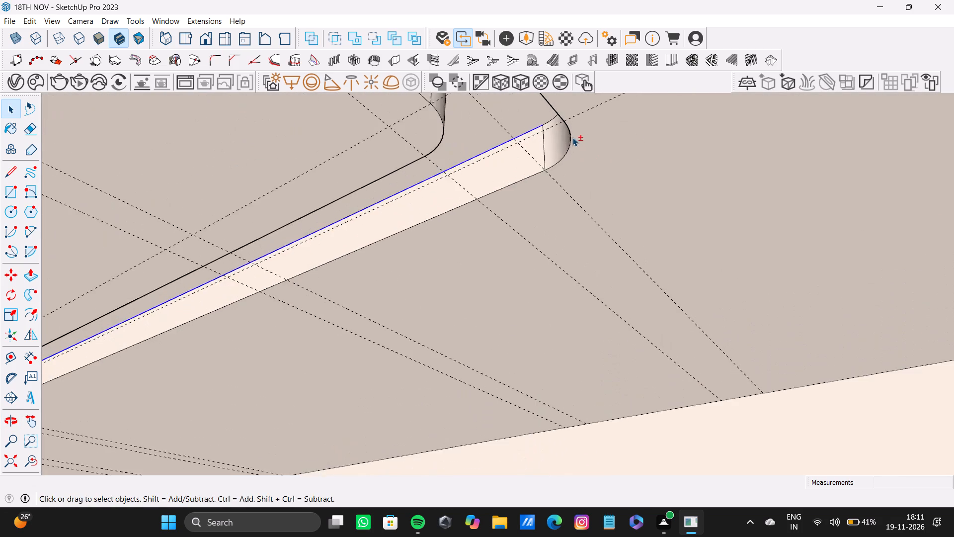
middle_click_drag(555, 150, 610, 238, "shift")
scroll(473, 198, "up", 8, "shift")
middle_click_drag(490, 213, 564, 223)
scroll(564, 223, "up", 3, "shift")
left_click(568, 227, "shift")
scroll(588, 242, "down", 2, "shift")
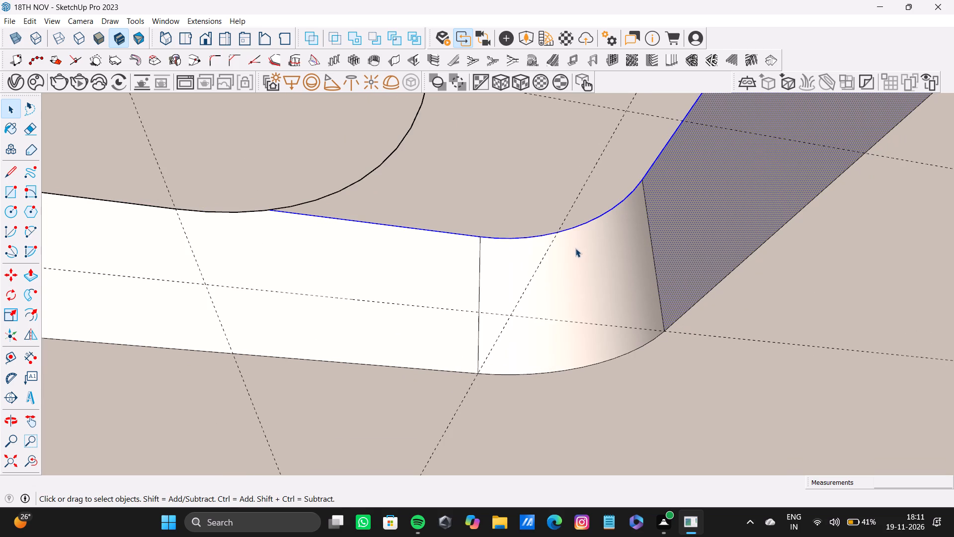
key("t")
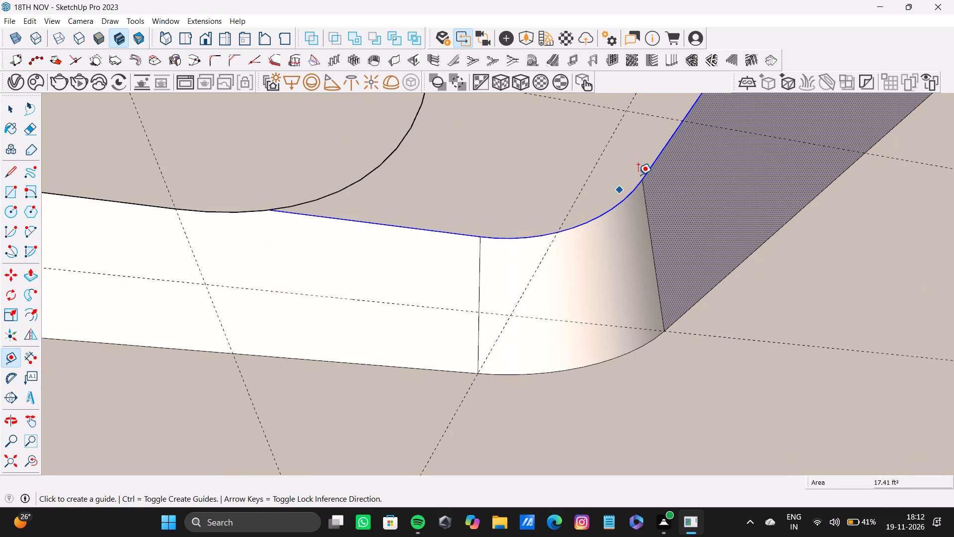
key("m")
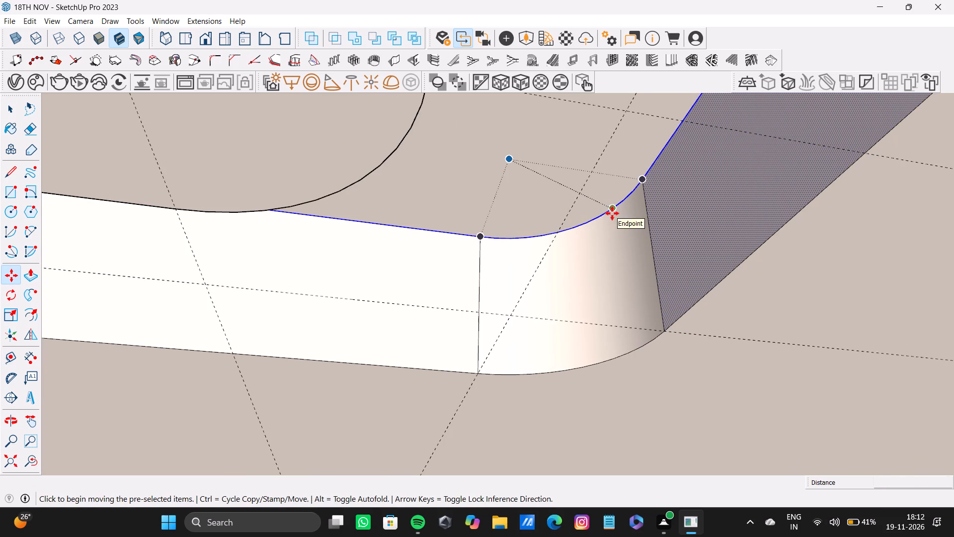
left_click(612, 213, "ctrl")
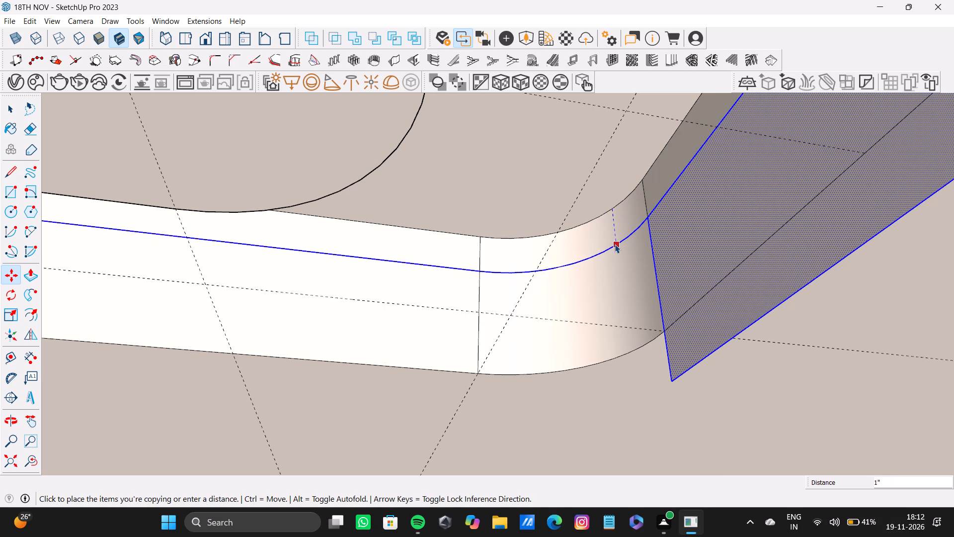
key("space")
Remove the side face beside the corner from the selection, keeping the upper perimeter edges selected.
left_click(679, 229, "shift")
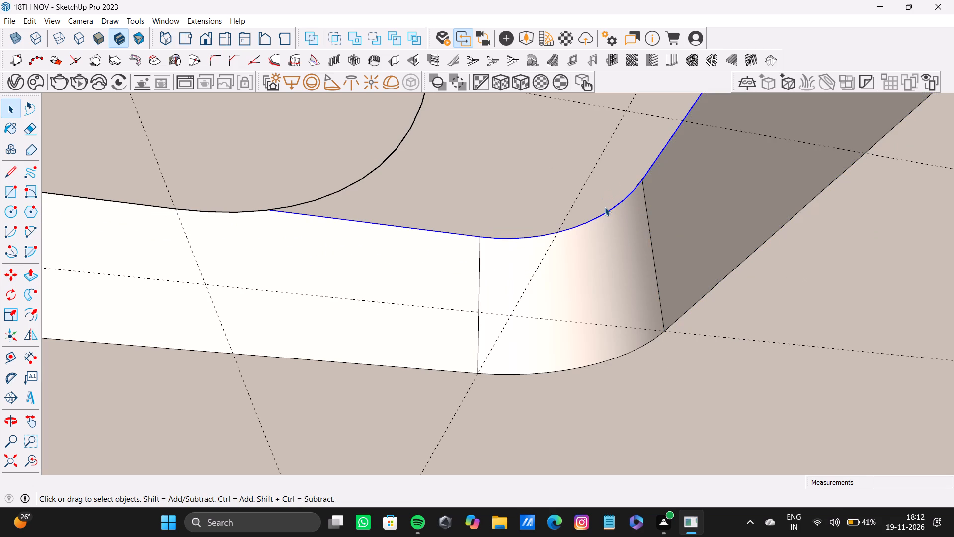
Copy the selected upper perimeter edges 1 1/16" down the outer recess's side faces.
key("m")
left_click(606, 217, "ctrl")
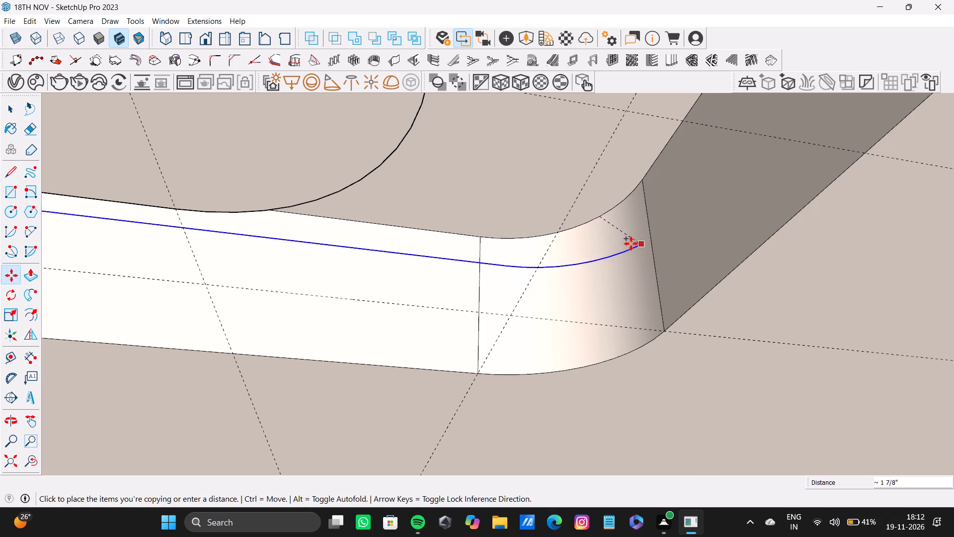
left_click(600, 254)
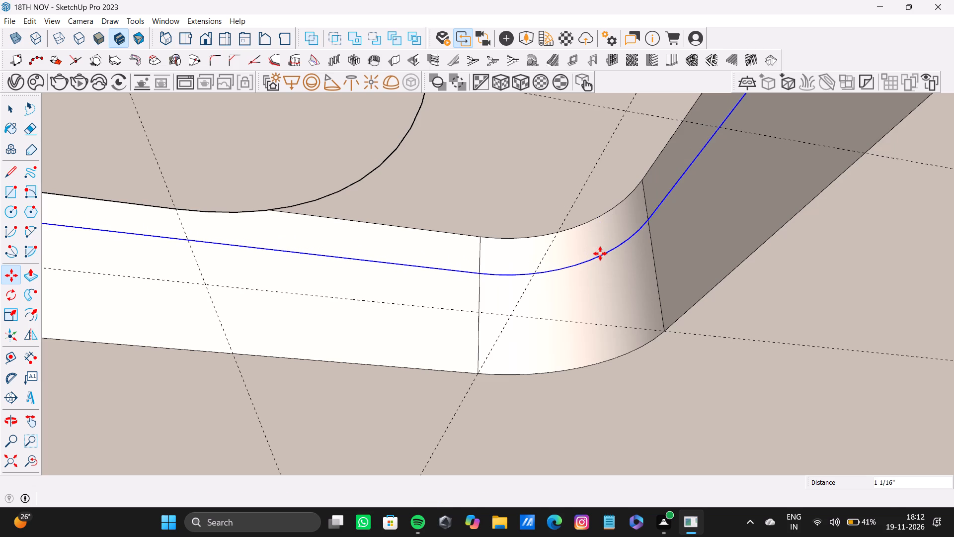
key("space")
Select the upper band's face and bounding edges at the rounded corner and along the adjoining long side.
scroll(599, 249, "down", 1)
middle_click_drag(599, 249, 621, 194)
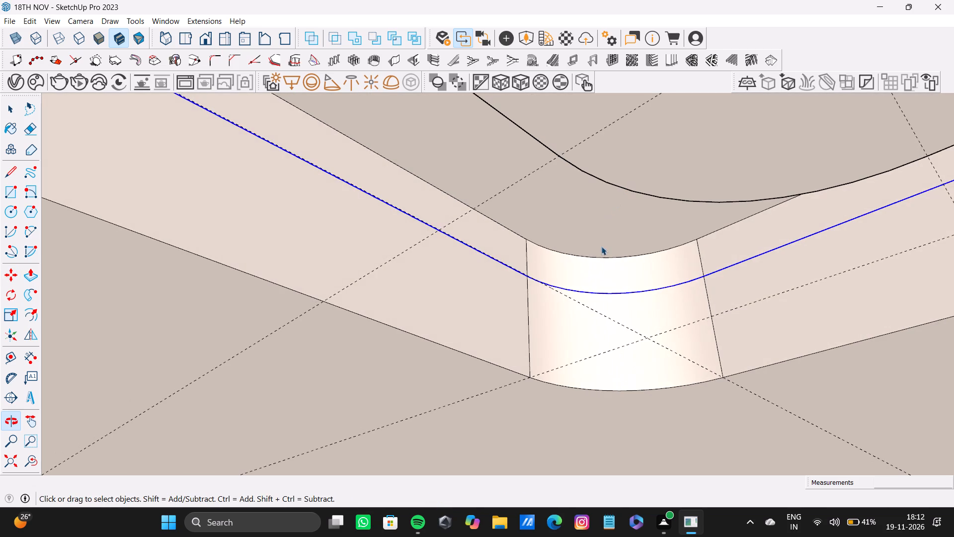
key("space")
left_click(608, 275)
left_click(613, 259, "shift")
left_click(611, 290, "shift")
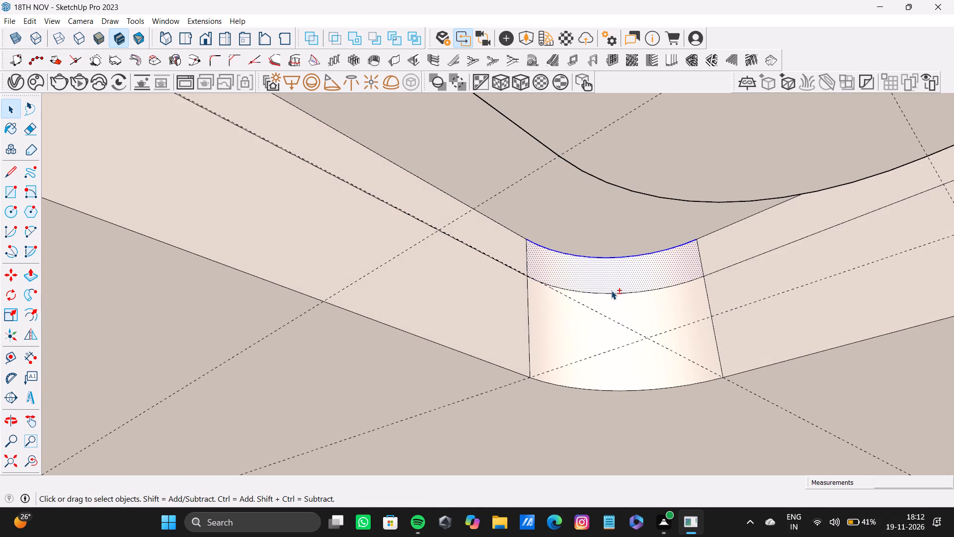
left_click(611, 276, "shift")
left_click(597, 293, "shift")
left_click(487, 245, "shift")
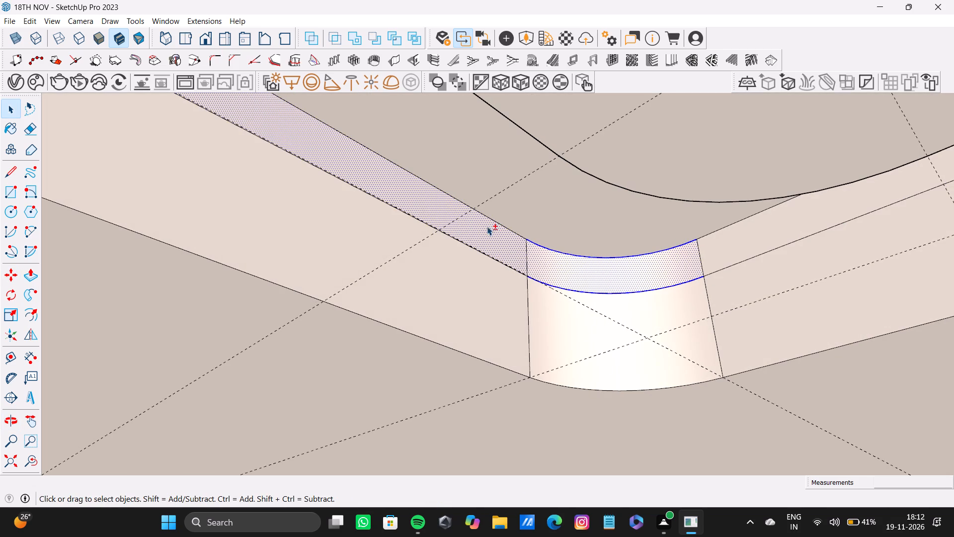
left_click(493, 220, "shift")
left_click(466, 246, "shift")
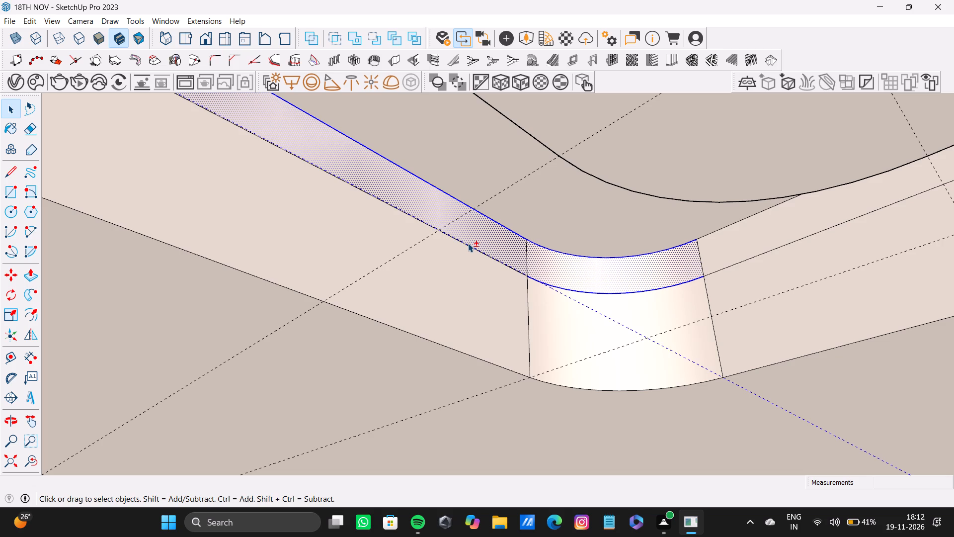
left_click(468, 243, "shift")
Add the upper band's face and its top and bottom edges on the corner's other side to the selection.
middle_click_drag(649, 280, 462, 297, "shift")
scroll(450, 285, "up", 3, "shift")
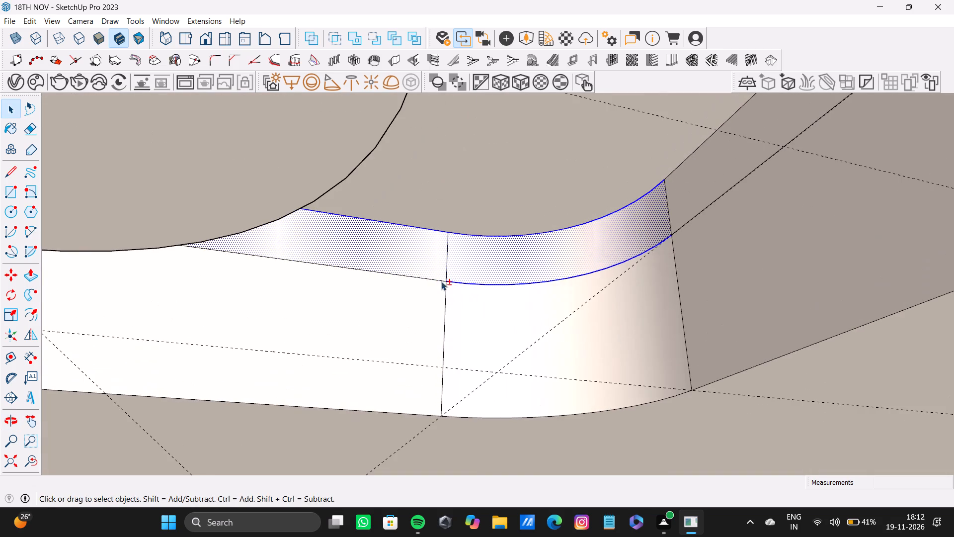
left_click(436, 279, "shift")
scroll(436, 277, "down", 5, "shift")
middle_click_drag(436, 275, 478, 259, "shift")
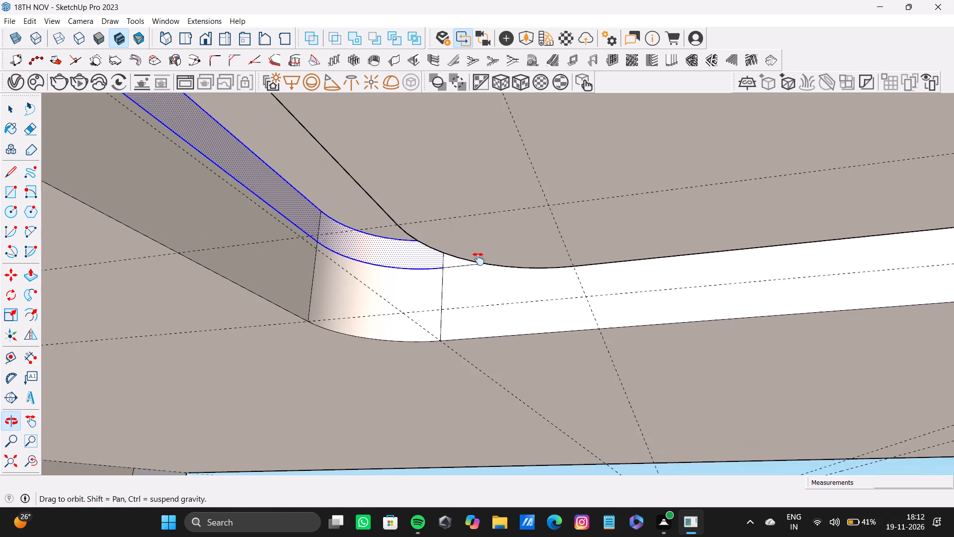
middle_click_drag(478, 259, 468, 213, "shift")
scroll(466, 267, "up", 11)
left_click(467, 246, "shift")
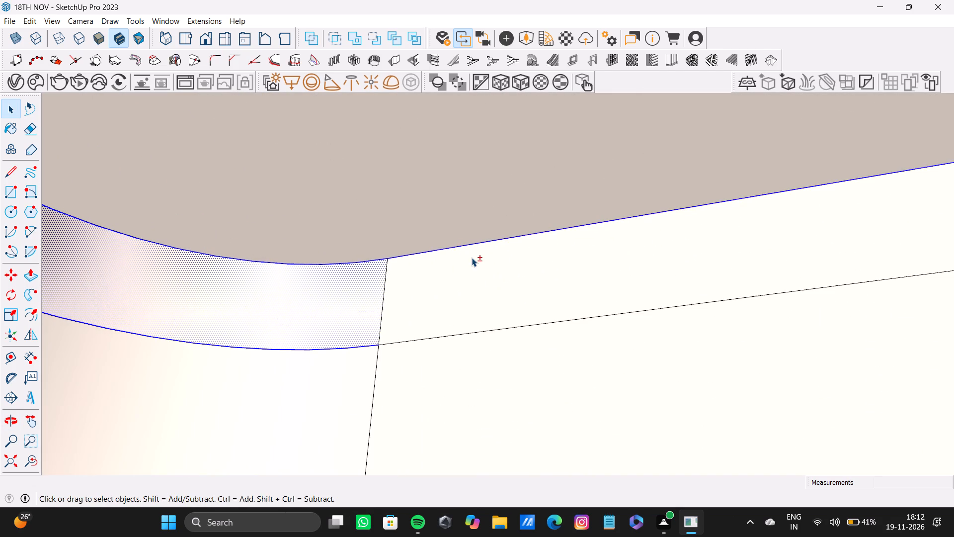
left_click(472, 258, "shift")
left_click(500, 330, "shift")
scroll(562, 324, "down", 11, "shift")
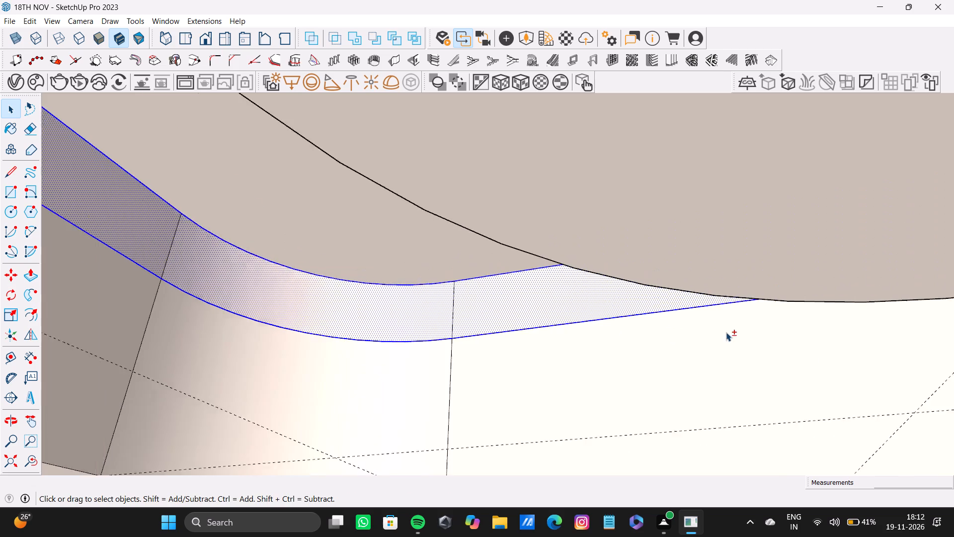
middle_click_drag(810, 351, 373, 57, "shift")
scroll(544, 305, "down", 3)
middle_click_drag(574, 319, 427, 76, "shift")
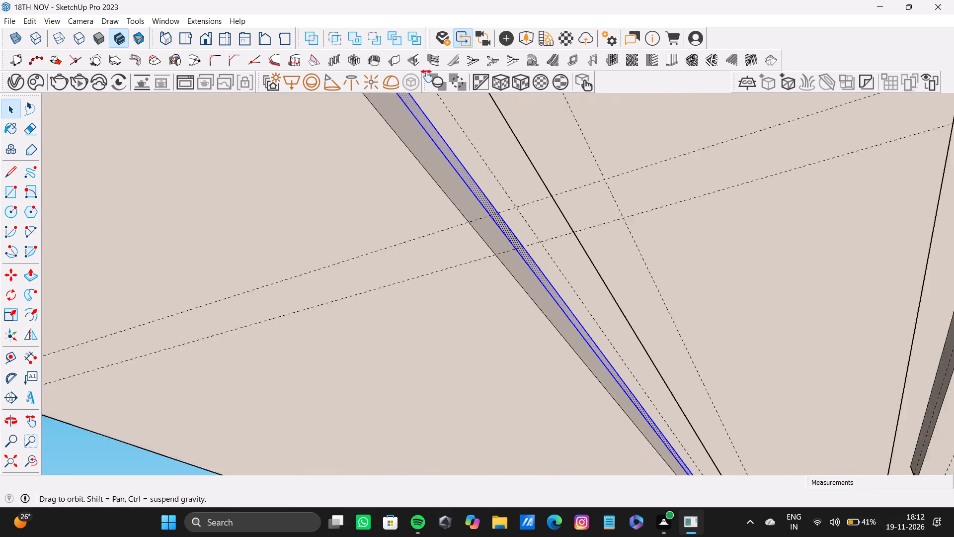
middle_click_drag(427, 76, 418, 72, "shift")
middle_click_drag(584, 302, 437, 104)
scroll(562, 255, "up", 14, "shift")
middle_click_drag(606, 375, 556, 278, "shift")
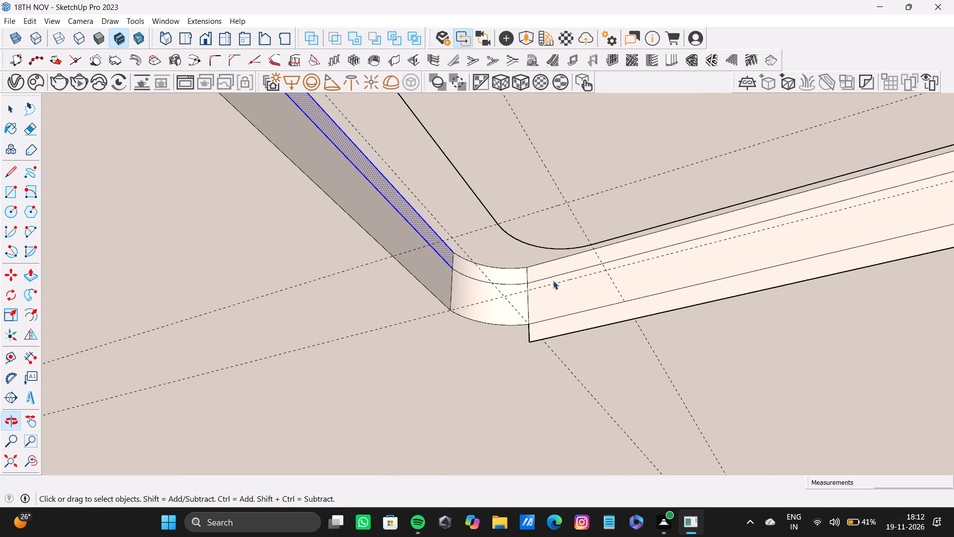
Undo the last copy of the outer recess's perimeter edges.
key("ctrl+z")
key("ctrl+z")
Deselect the long side face and add a corner's upper arc and adjoining top edge to the perimeter selection.
left_click(418, 260, "shift")
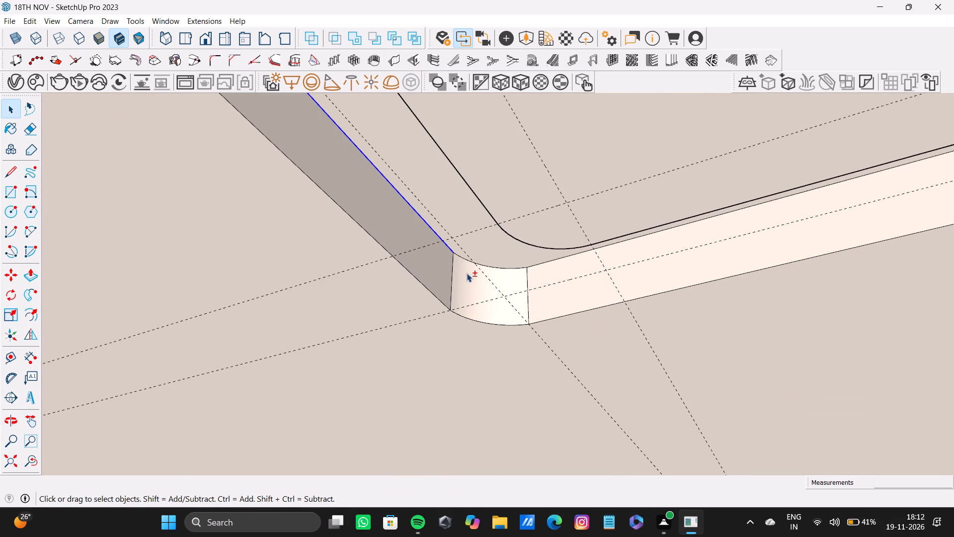
scroll(543, 280, "down", 10, "shift")
middle_click_drag(610, 282, 746, 338, "shift")
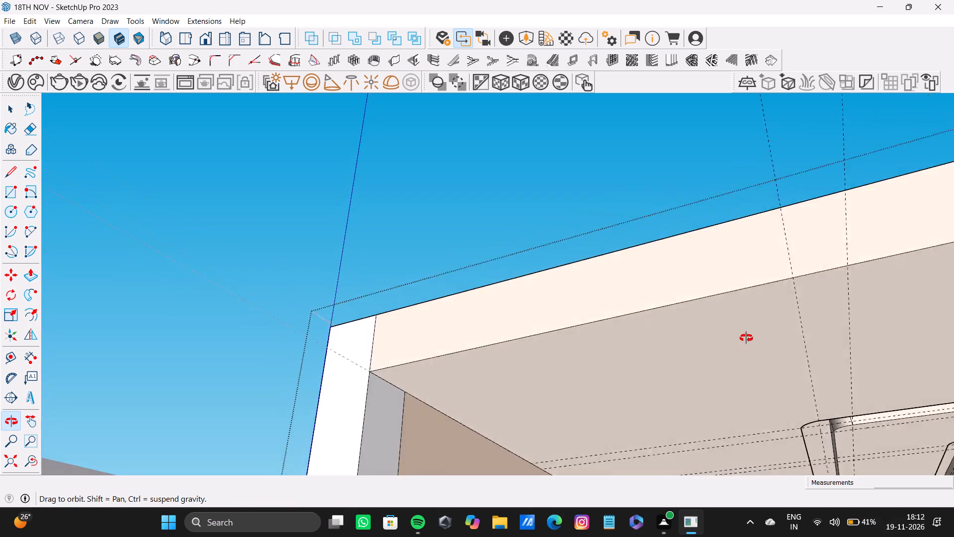
middle_click_drag(746, 338, 198, 9, "shift")
scroll(437, 223, "up", 8, "shift")
middle_click_drag(447, 228, 217, 206)
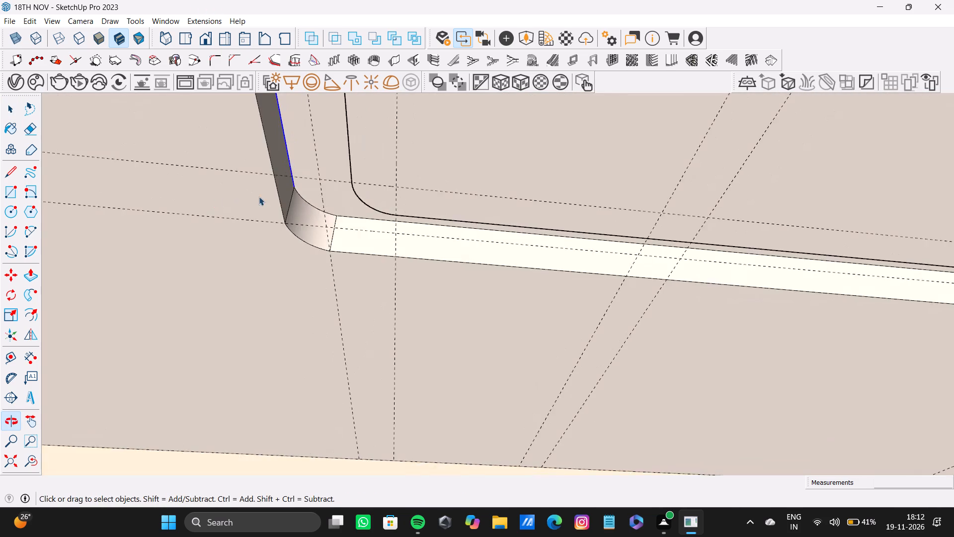
scroll(275, 200, "up", 13)
left_click(315, 205, "shift")
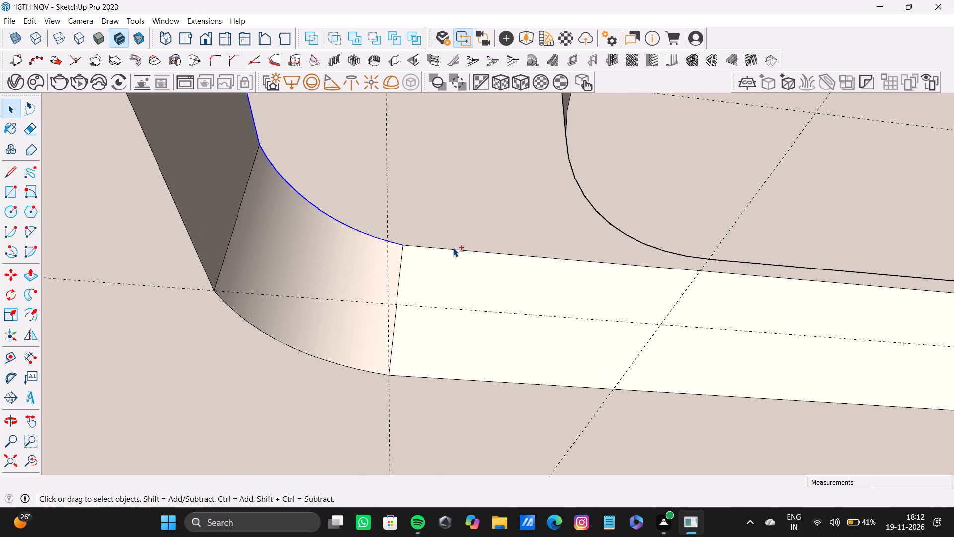
left_click(454, 251, "shift")
Add the upper arc and adjoining top edge at the outer recess's next corner to the perimeter selection.
scroll(541, 275, "down", 8, "shift")
middle_click_drag(608, 306, 502, 272, "shift")
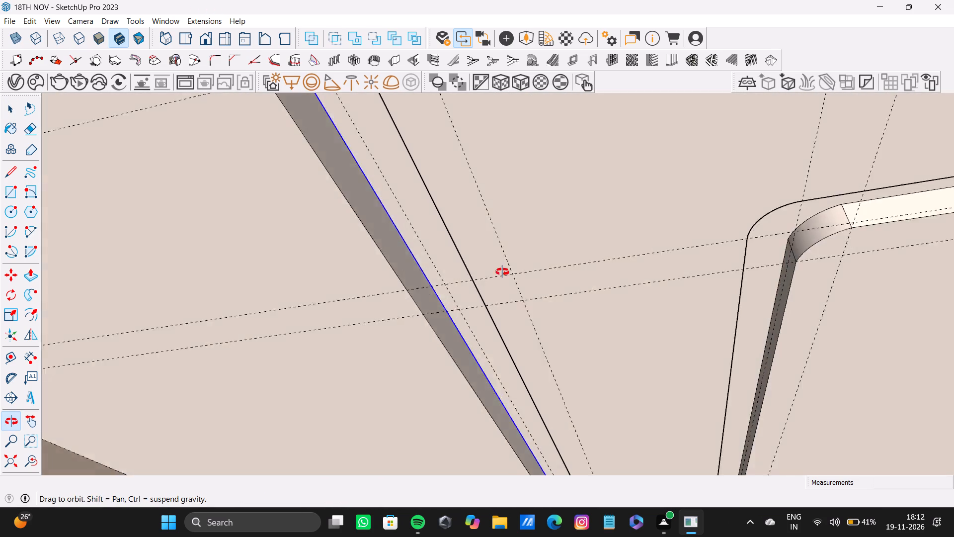
middle_click_drag(502, 272, 345, 26, "shift")
scroll(450, 323, "down", 2)
middle_click_drag(463, 355, 400, 209, "shift")
scroll(442, 305, "up", 15, "shift")
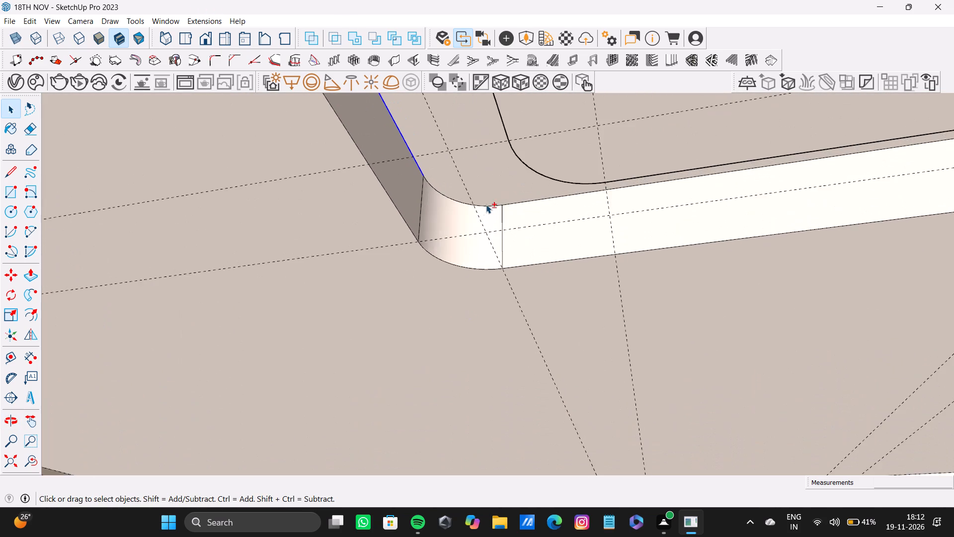
scroll(486, 204, "up", 4, "shift")
left_click(490, 204, "shift")
left_click(499, 182, "shift")
left_click(499, 206, "shift")
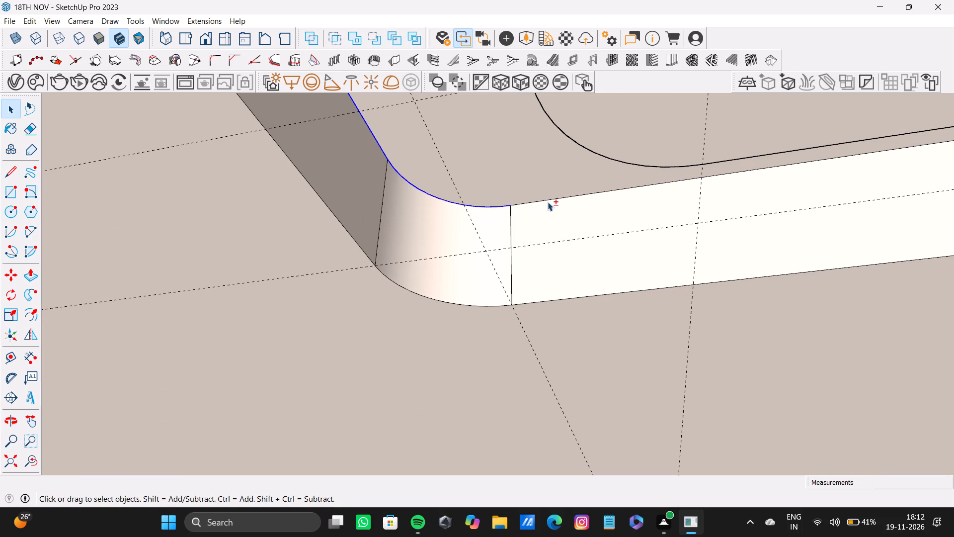
left_click(548, 202, "shift")
Add the upper arc at the outer recess's remaining unselected corner to complete the perimeter selection.
scroll(576, 199, "down", 13, "shift")
middle_click_drag(638, 205, 330, 222, "shift")
scroll(483, 241, "down", 9, "shift")
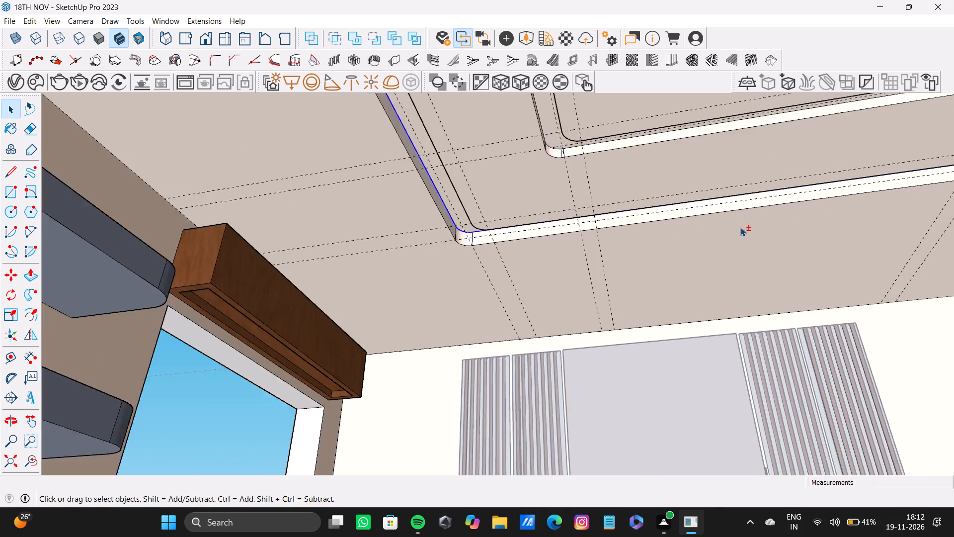
scroll(740, 227, "up", 1, "shift")
middle_click_drag(741, 227, 436, 247, "shift")
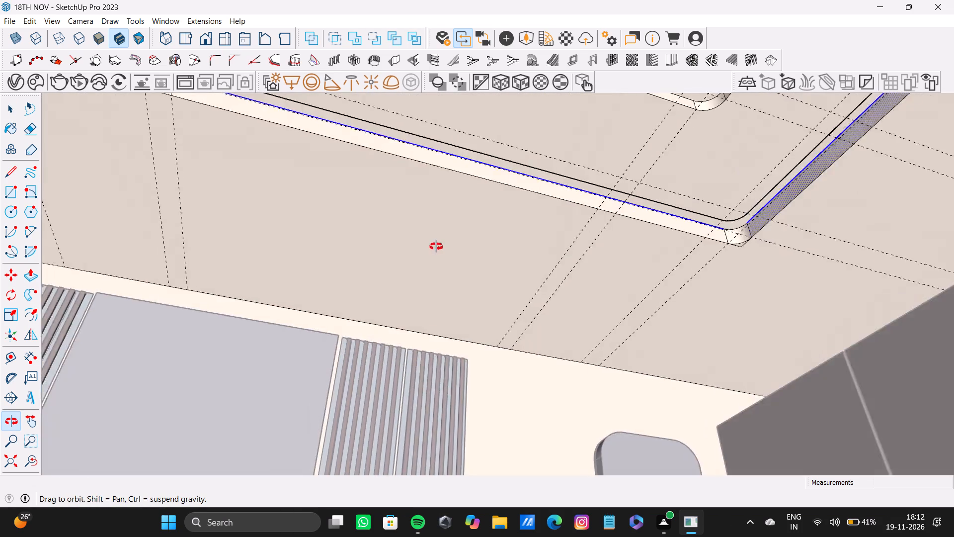
middle_click_drag(436, 247, 436, 247, "shift")
scroll(631, 238, "up", 18, "shift")
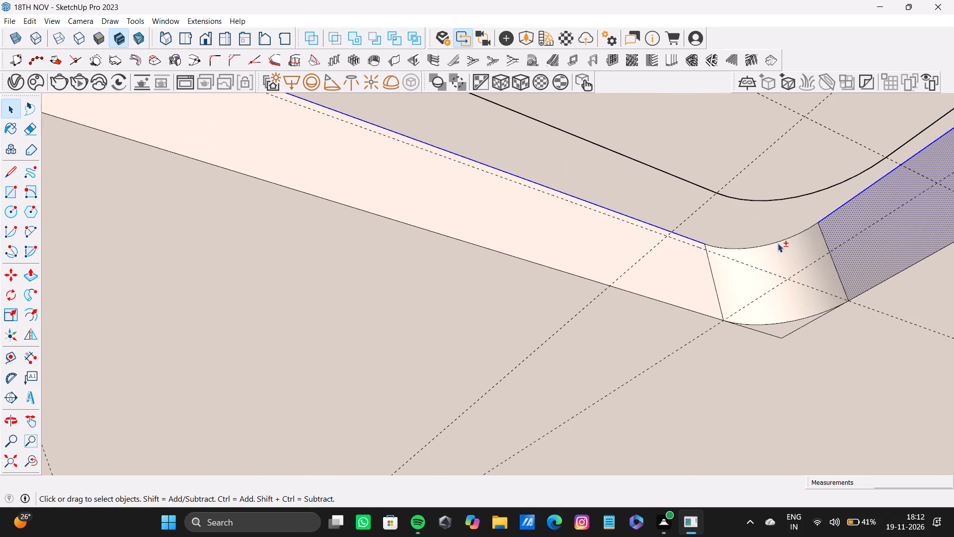
left_click(778, 243, "shift")
Remove the side face beside that corner from the selection, keeping only the upper perimeter edges.
key("m")
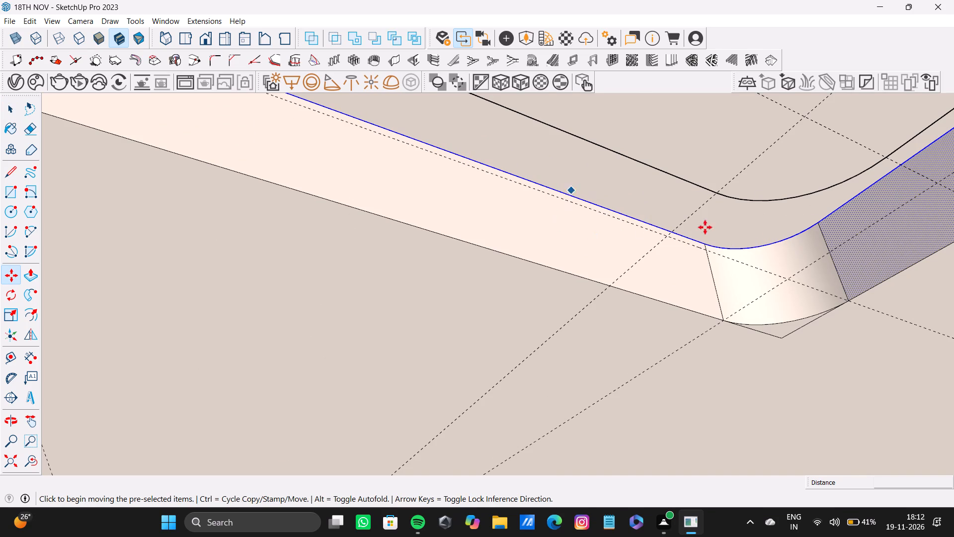
key("space")
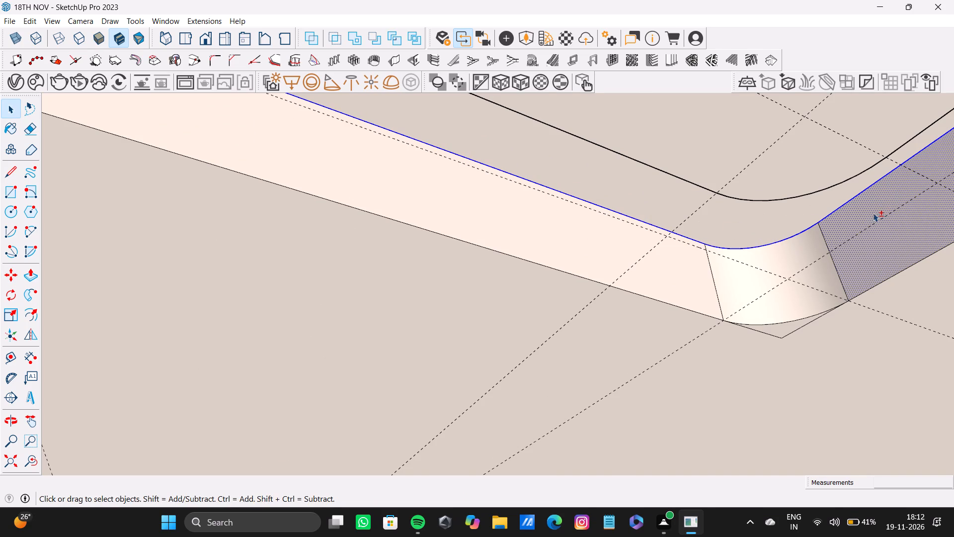
left_click(873, 210, "shift")
Copy the selected upper perimeter edges 1 3/8" down the outer recess's side faces.
scroll(649, 216, "down", 9, "shift")
middle_click_drag(792, 209, 574, 362, "shift")
scroll(574, 346, "down", 10)
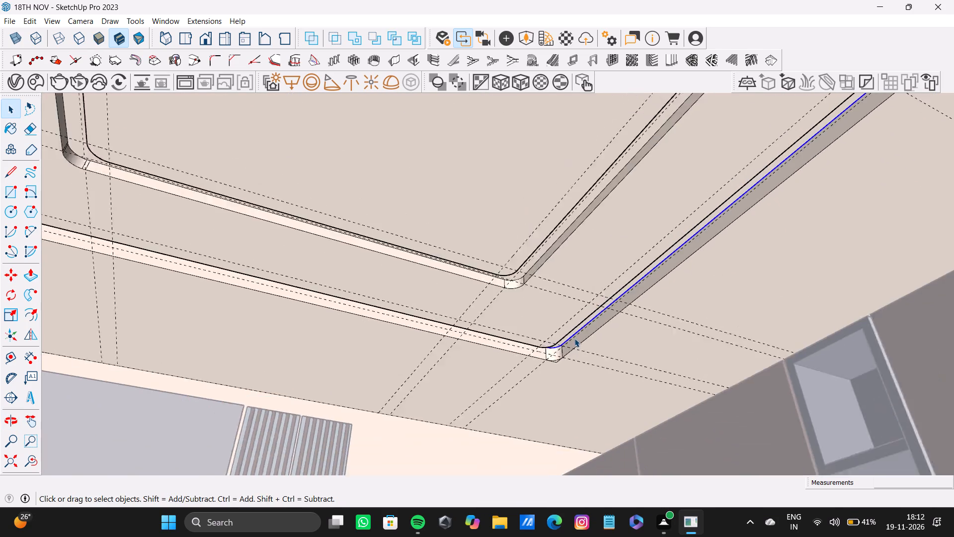
scroll(574, 338, "down", 10)
middle_click_drag(573, 332, 457, 373, "shift")
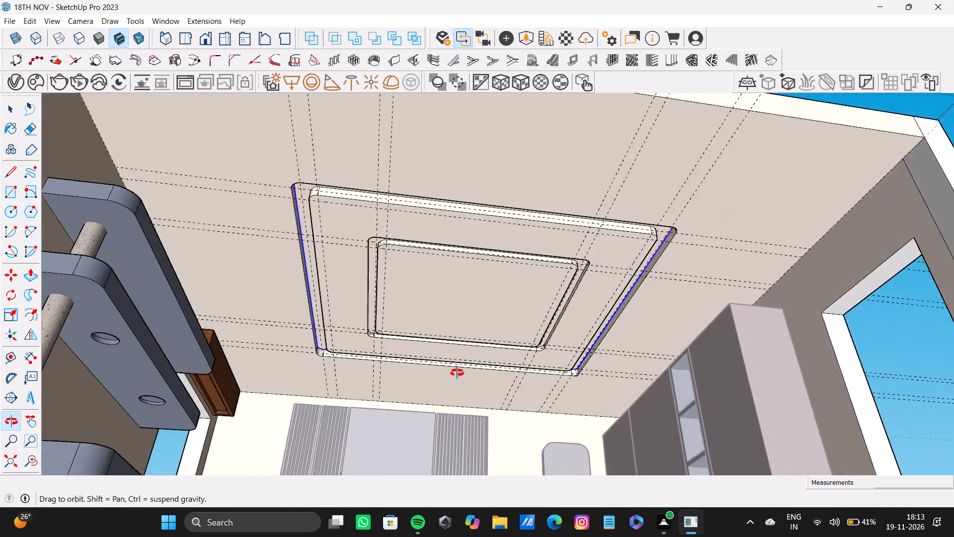
middle_click_drag(457, 373, 506, 410, "shift")
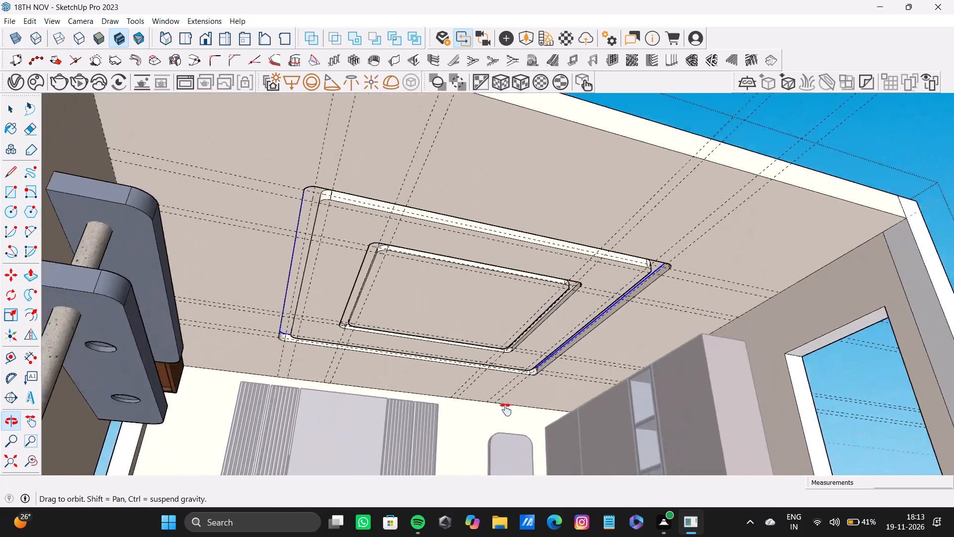
middle_click_drag(506, 410, 536, 364, "shift")
scroll(550, 353, "up", 14)
middle_click_drag(556, 285, 289, 319)
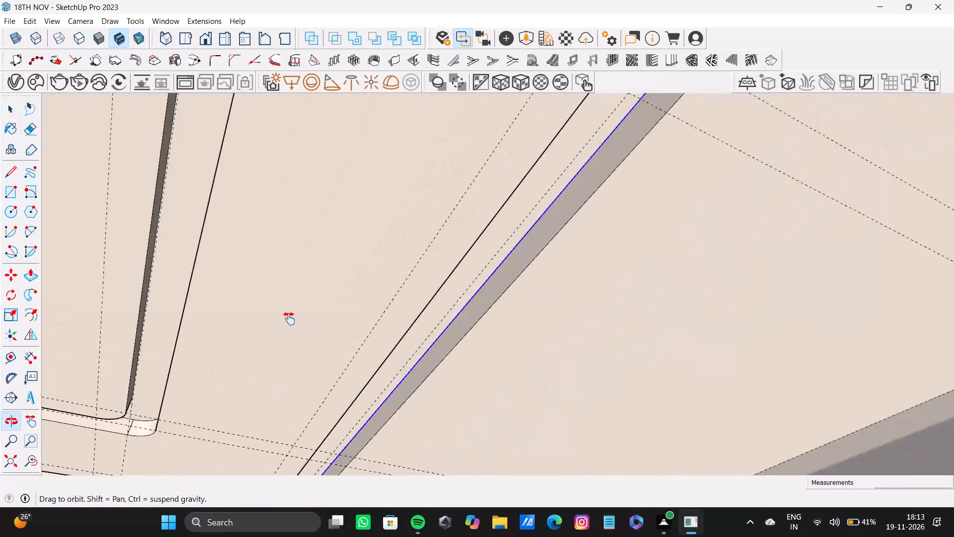
middle_click_drag(289, 319, 571, 334)
scroll(567, 332, "up", 5, "shift")
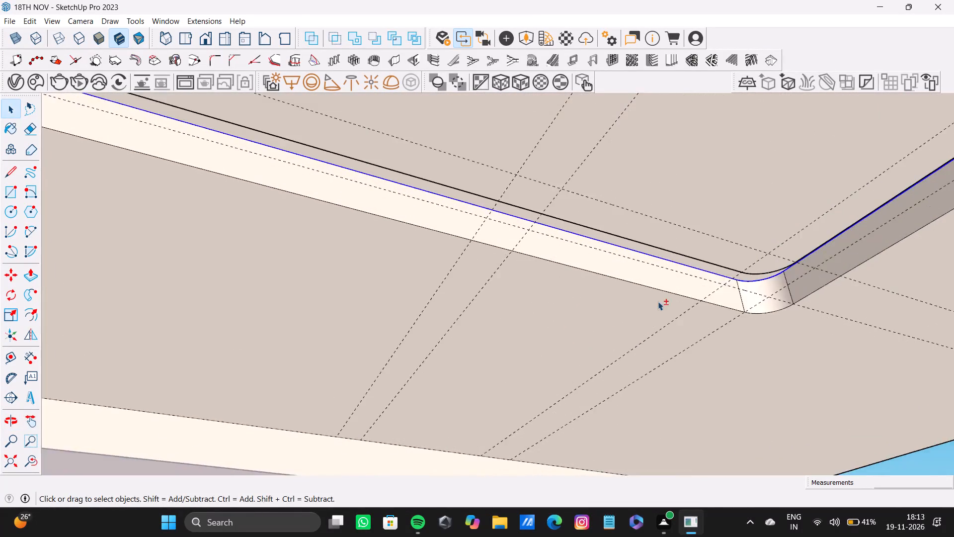
scroll(658, 301, "up", 2, "shift")
middle_click_drag(681, 295, 503, 319, "shift")
scroll(841, 236, "up", 7)
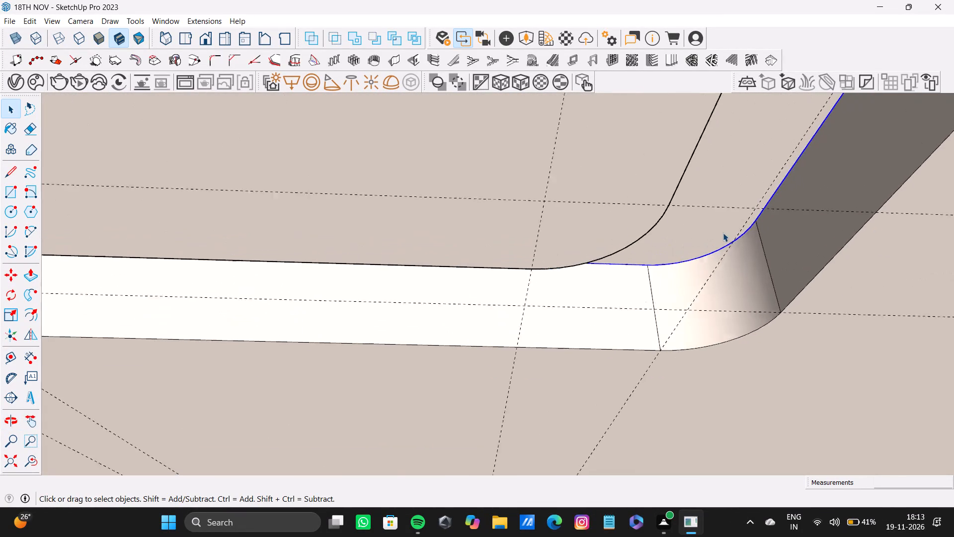
scroll(723, 233, "up", 5)
key("m")
left_click(705, 263)
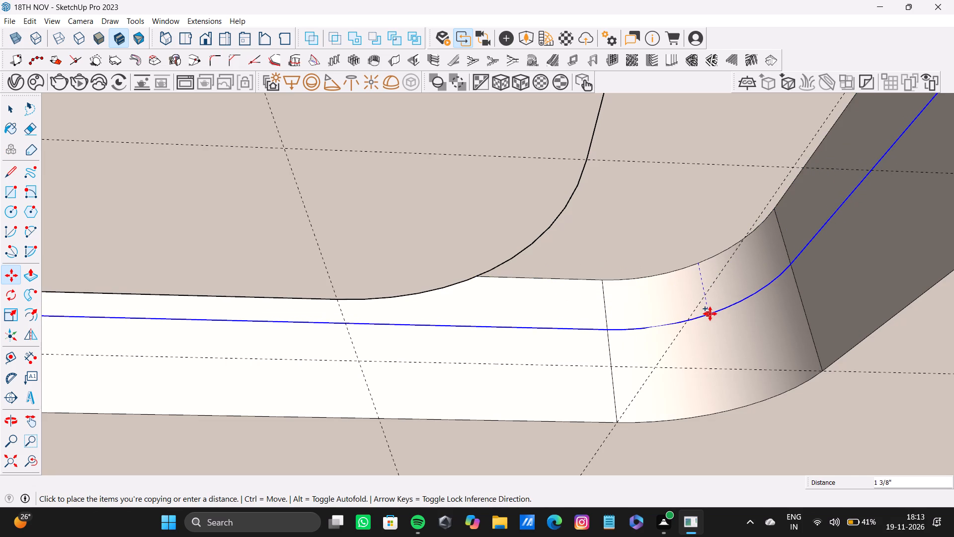
left_click(708, 314)
key("space")
Select the upper band's curved face at one outer recess corner, the adjoining straight band face, and both their top edges.
left_click(674, 276, "shift")
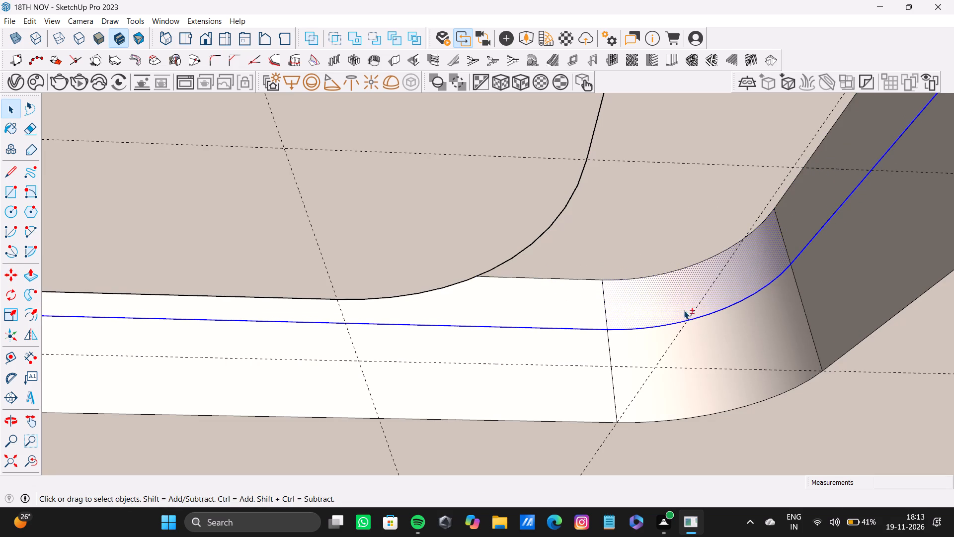
left_click(597, 308, "shift")
left_click(585, 282, "shift")
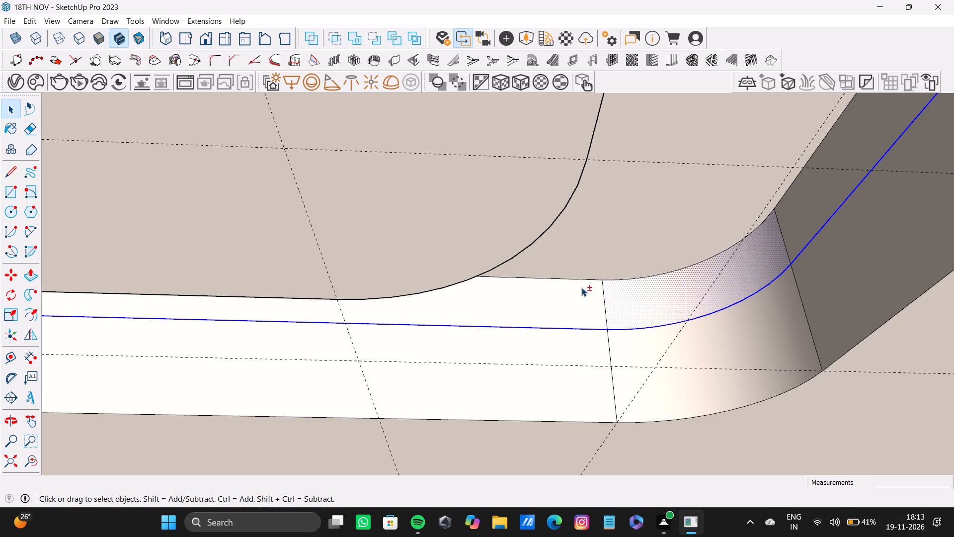
left_click(580, 287, "shift")
left_click(583, 279, "shift")
left_click(644, 273, "shift")
left_click(646, 272, "shift")
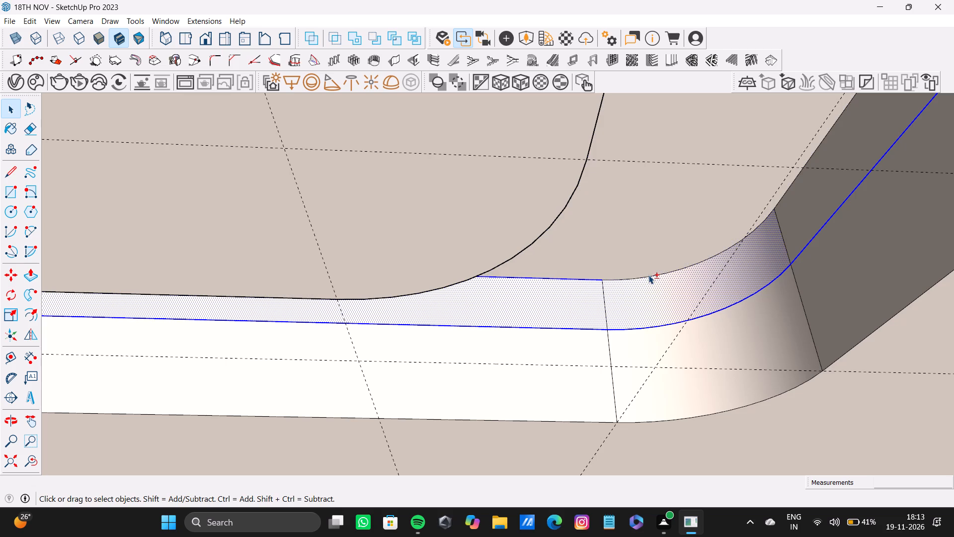
left_click(649, 275, "shift")
Add the band's next straight side face and following curved corner face, with their top edges, to the selection.
middle_click_drag(817, 253, 687, 354, "shift")
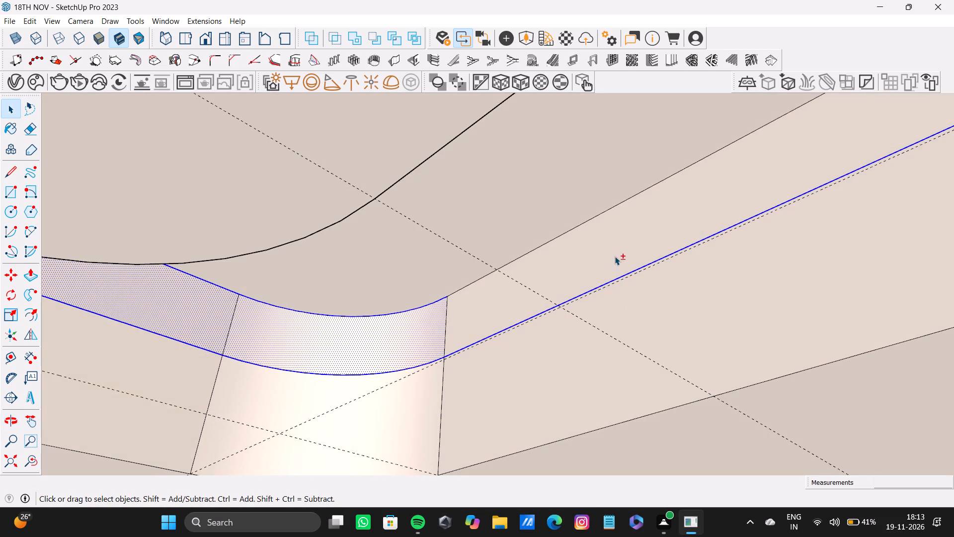
left_click(615, 256, "shift")
left_click(612, 209, "shift")
scroll(658, 230, "down", 2, "shift")
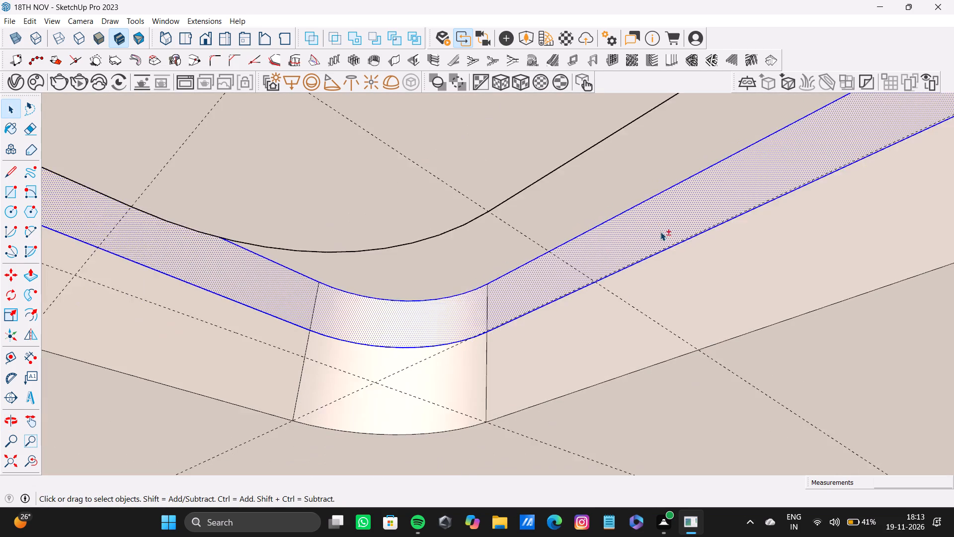
scroll(660, 232, "down", 13, "shift")
middle_click_drag(684, 217, 537, 268, "shift")
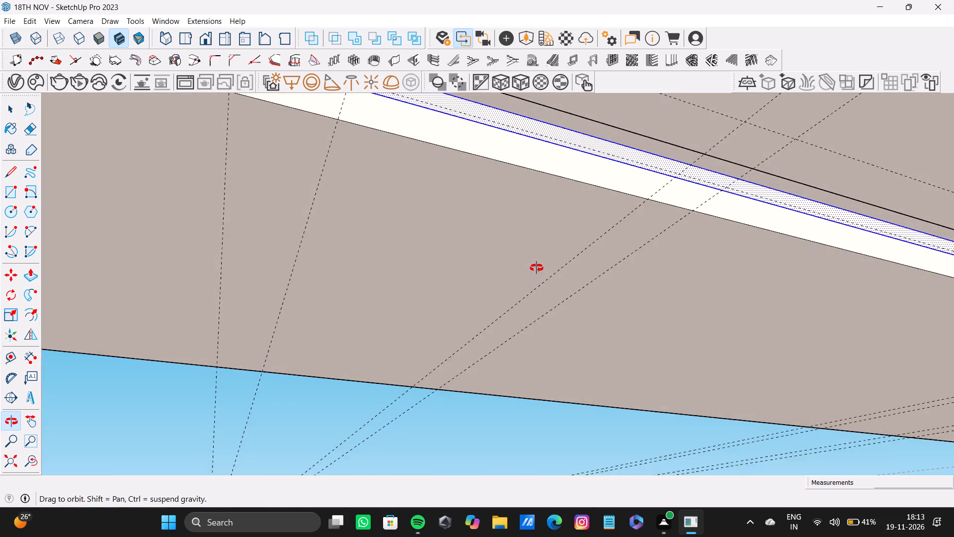
middle_click_drag(537, 268, 131, 225, "shift")
scroll(654, 235, "down", 4, "shift")
middle_click_drag(650, 239, 265, 214, "shift")
scroll(601, 323, "up", 13, "shift")
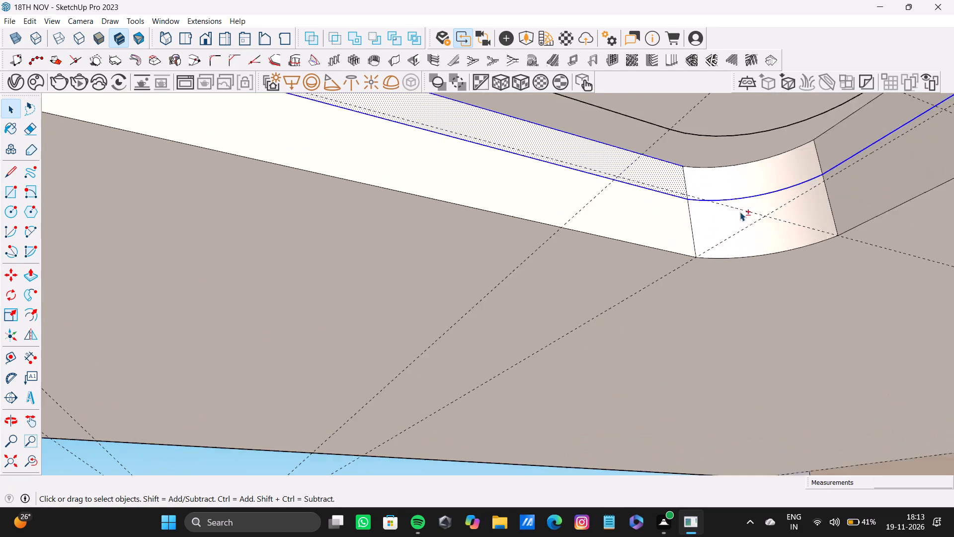
scroll(740, 212, "up", 2, "shift")
middle_click_drag(740, 210, 717, 257, "shift")
scroll(698, 232, "up", 4, "shift")
left_click(693, 218, "shift")
left_click(694, 196, "shift")
Add the straight band face beyond that corner and its top edge to the selection.
middle_click_drag(827, 220, 407, 253, "shift")
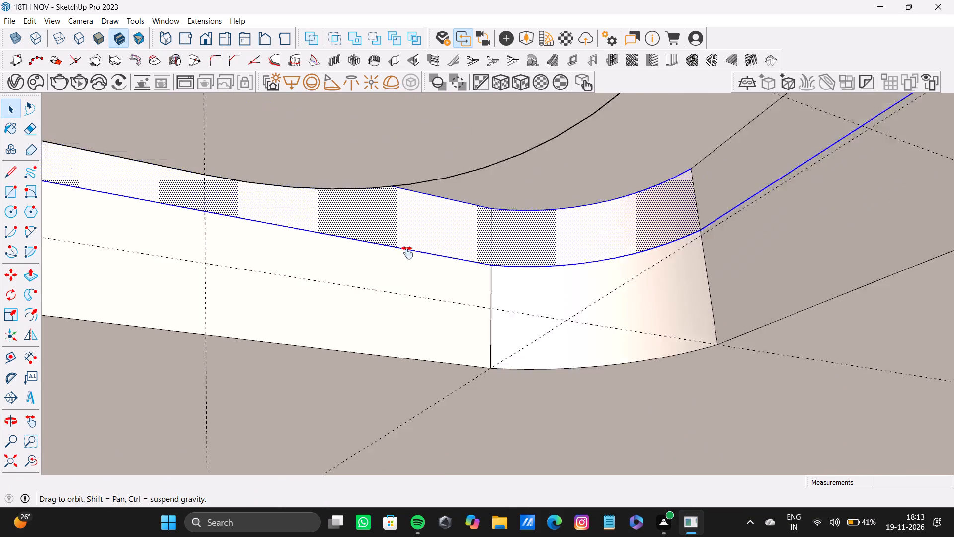
middle_click_drag(407, 253, 471, 297, "shift")
middle_click_drag(475, 249, 395, 211, "shift")
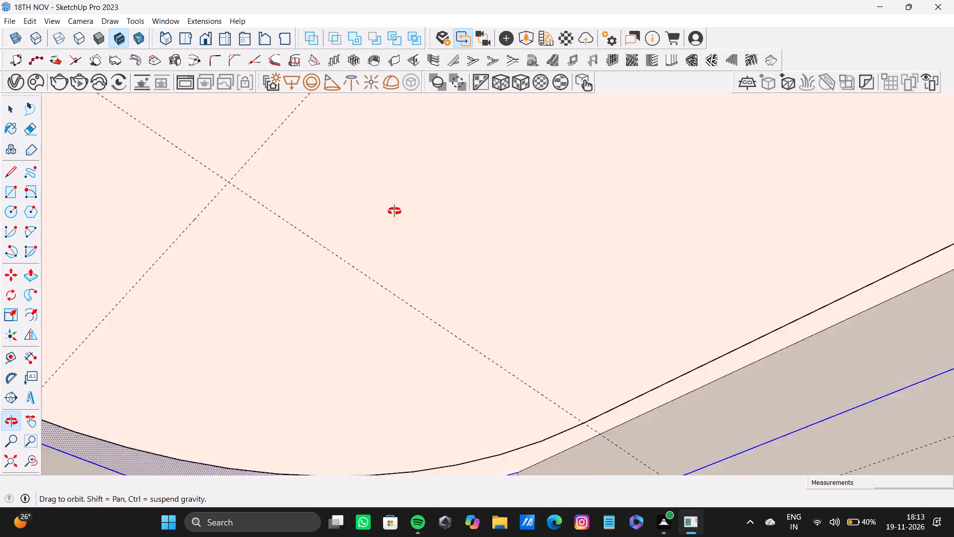
middle_click_drag(395, 211, 339, 210, "shift")
scroll(672, 378, "up", 3, "shift")
middle_click_drag(720, 377, 495, 166, "shift")
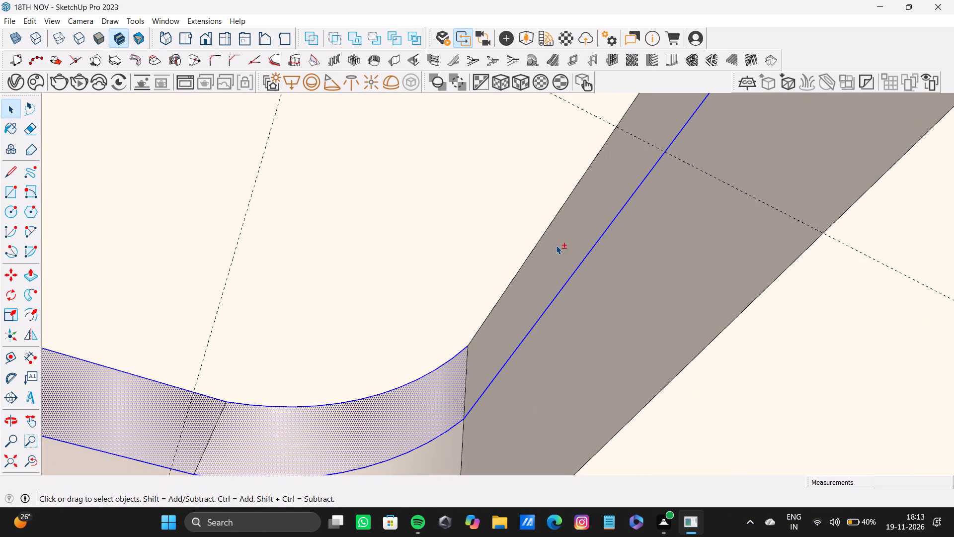
left_click(557, 245, "shift")
left_click(553, 220, "shift")
Add the following corner's curved band face and the adjoining straight band face, with their top edges, to the selection.
scroll(628, 233, "down", 8, "shift")
middle_click_drag(656, 220, 362, 342, "shift")
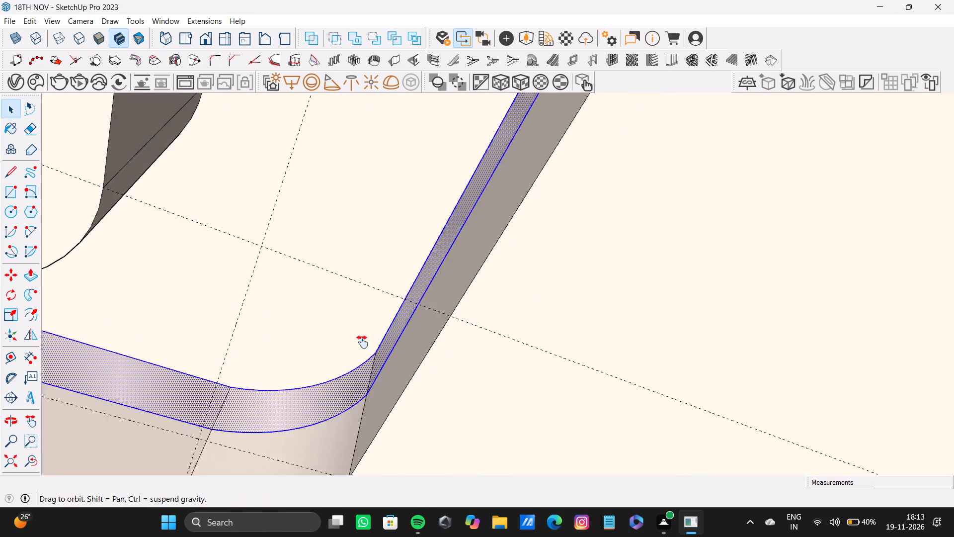
middle_click_drag(362, 342, 294, 282, "shift")
scroll(600, 359, "down", 4, "shift")
middle_click_drag(674, 366, 209, 213, "shift")
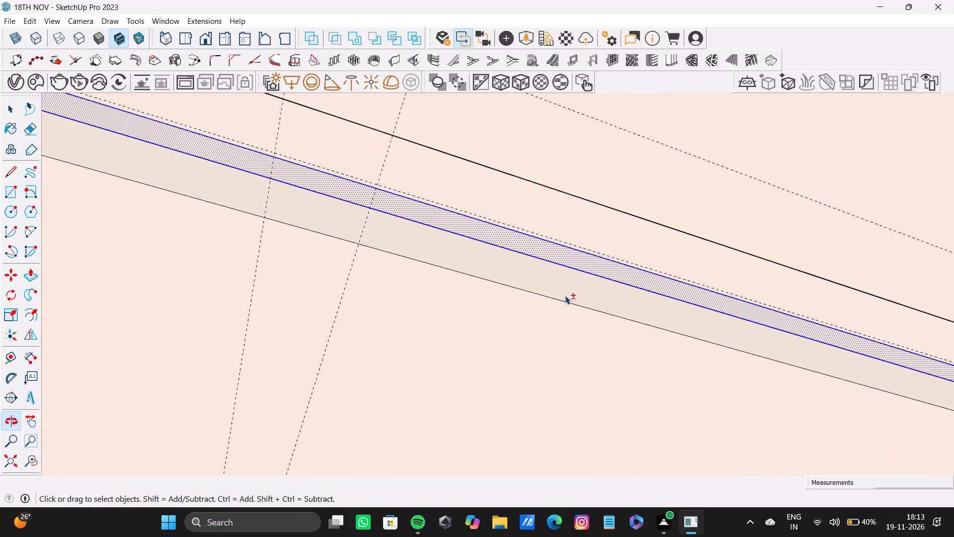
scroll(640, 334, "down", 5)
middle_click_drag(705, 372, 596, 227, "shift")
scroll(538, 412, "up", 3, "shift")
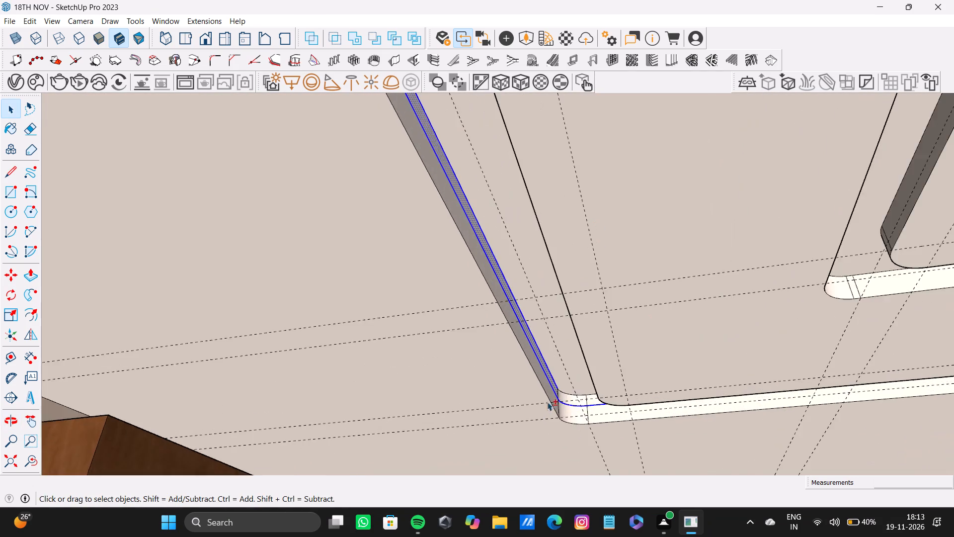
scroll(547, 402, "up", 17, "shift")
left_click(512, 381, "shift")
left_click(502, 350, "shift")
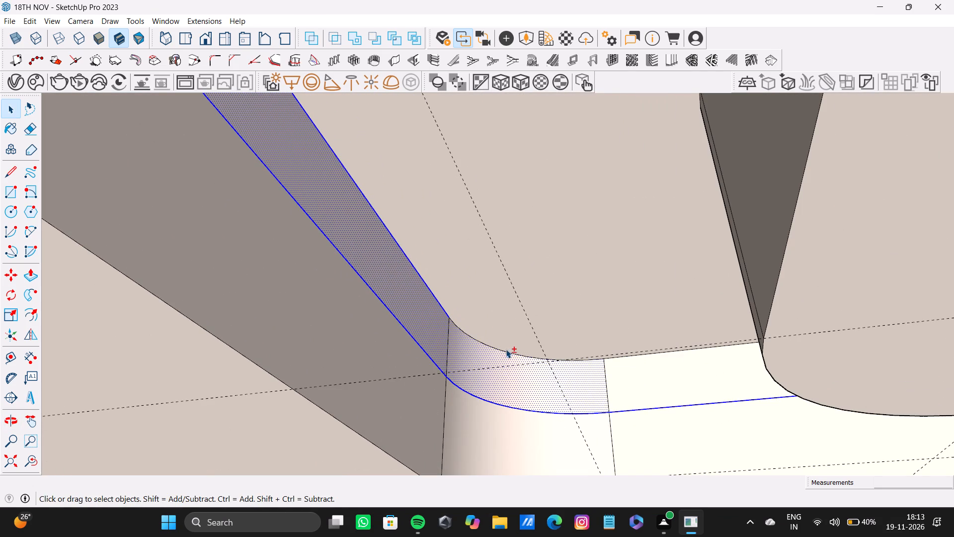
left_click(683, 390, "shift")
left_click(665, 351, "shift")
scroll(726, 359, "down", 3, "shift")
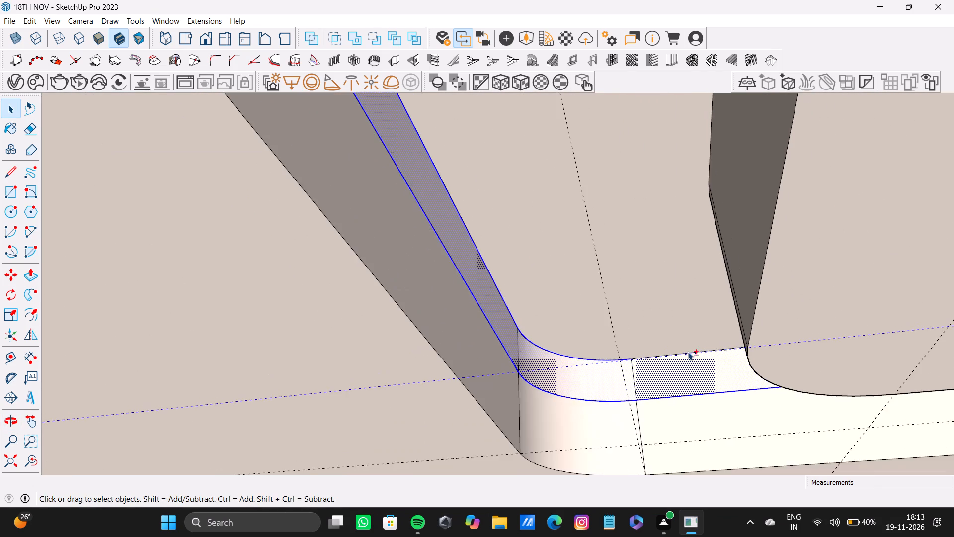
scroll(673, 354, "up", 13, "shift")
left_click(691, 341, "shift")
Add the curved band face and top arc at the outer recess's remaining corner to complete the band selection.
scroll(731, 367, "down", 9, "shift")
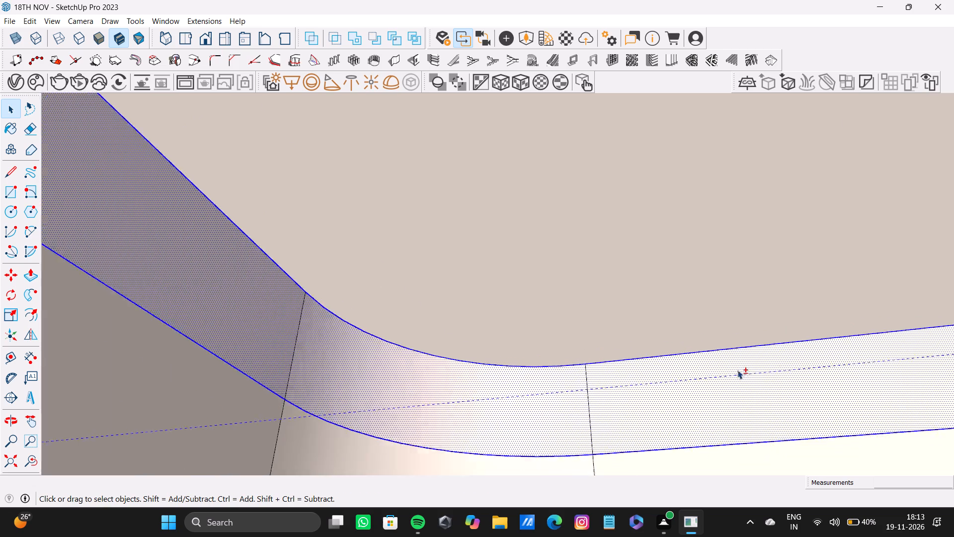
middle_click_drag(744, 370, 665, 300, "shift")
scroll(614, 265, "up", 2, "shift")
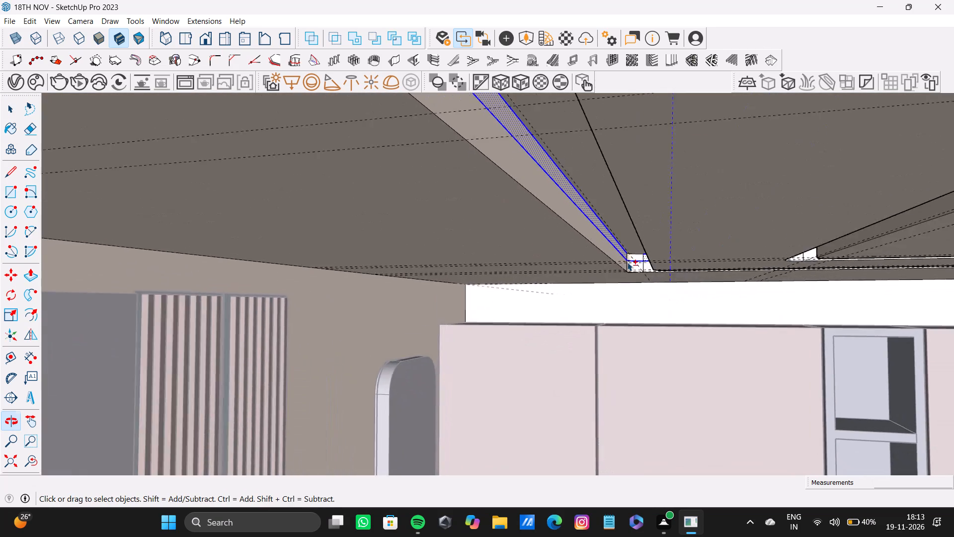
scroll(627, 262, "up", 20, "shift")
scroll(627, 262, "up", 1, "shift")
left_click(604, 224, "shift")
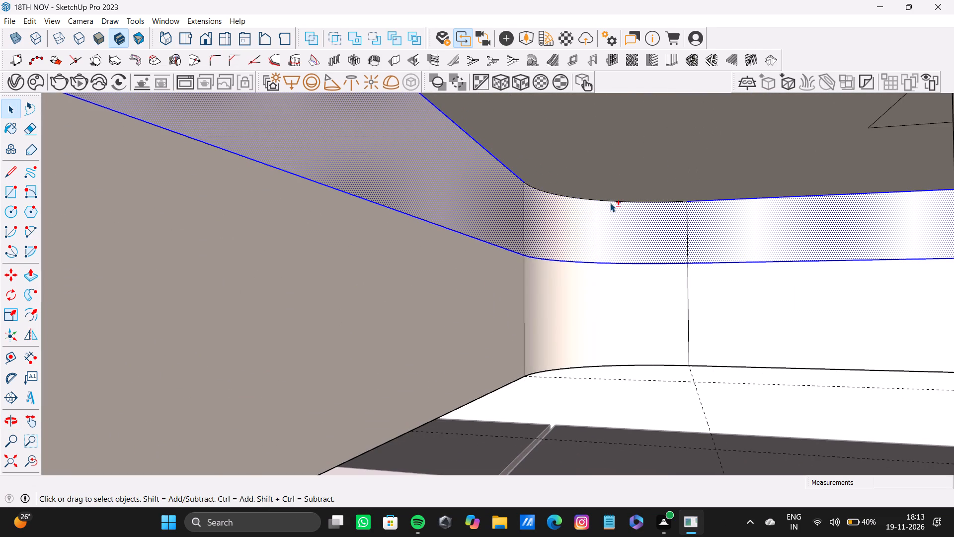
left_click(610, 202, "shift")
Group the selected upper band of the outer recess and convert the group to a V-Ray mesh light.
right_click(613, 220, "shift")
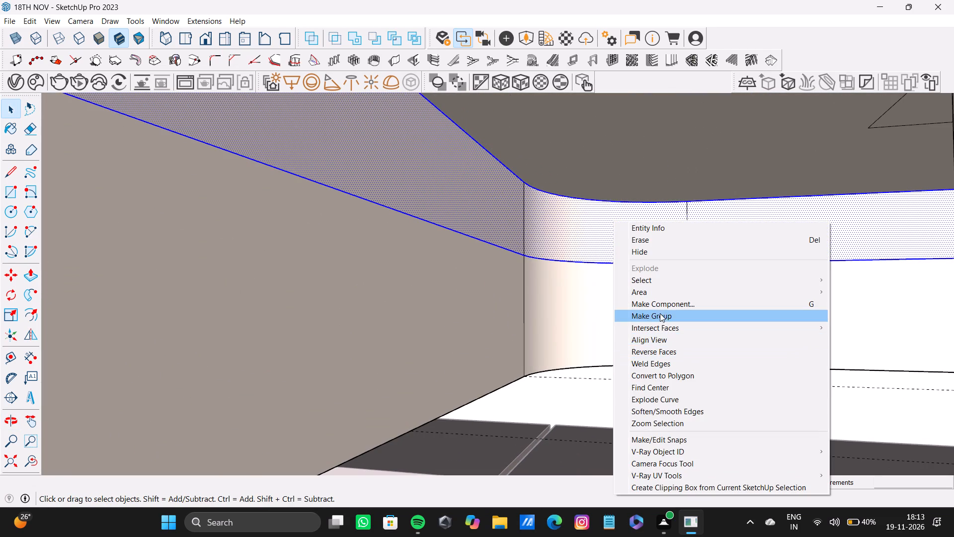
left_click(659, 312, "shift")
left_click(412, 82)
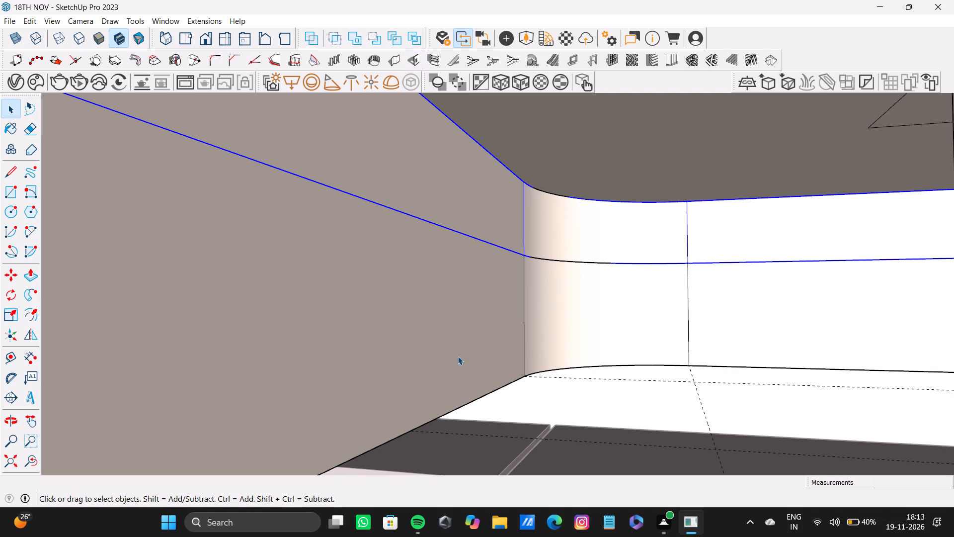
Examine the new light band around the ceiling's outer recess from inside the room.
left_click(8, 458)
middle_click_drag(480, 401, 196, 382)
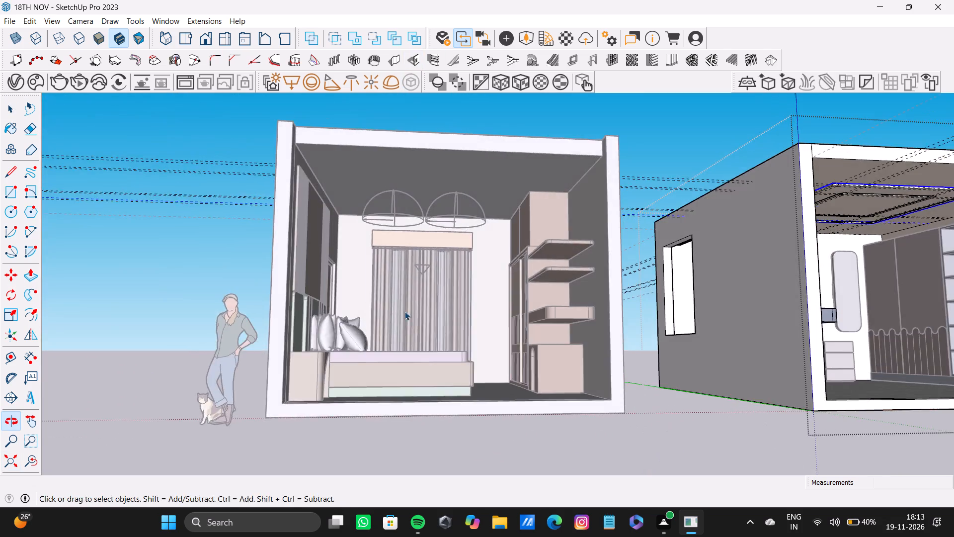
scroll(763, 242, "up", 4)
middle_click_drag(823, 229, 491, 228, "shift")
scroll(670, 175, "up", 16)
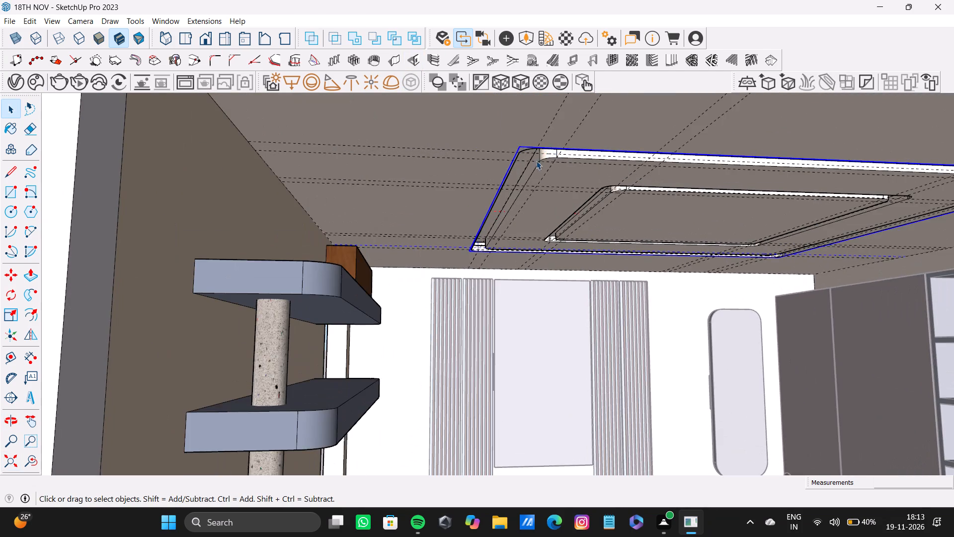
scroll(536, 161, "up", 12)
middle_click_drag(512, 225, 459, 246)
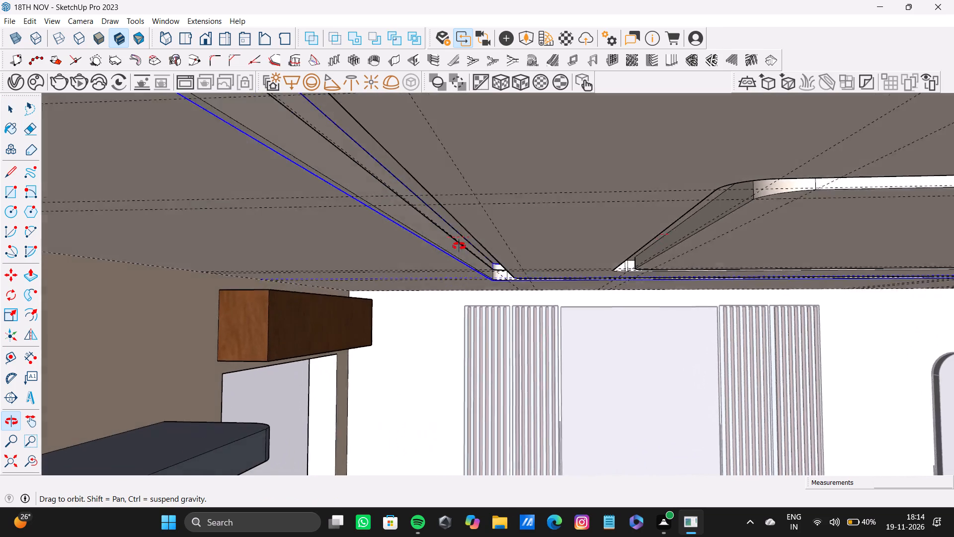
middle_click_drag(459, 246, 523, 247)
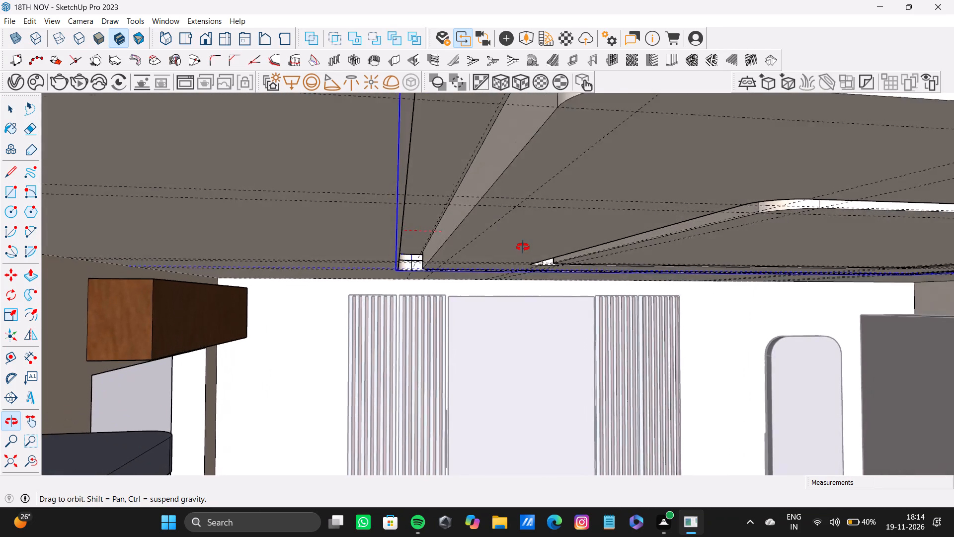
middle_click_drag(523, 247, 490, 215)
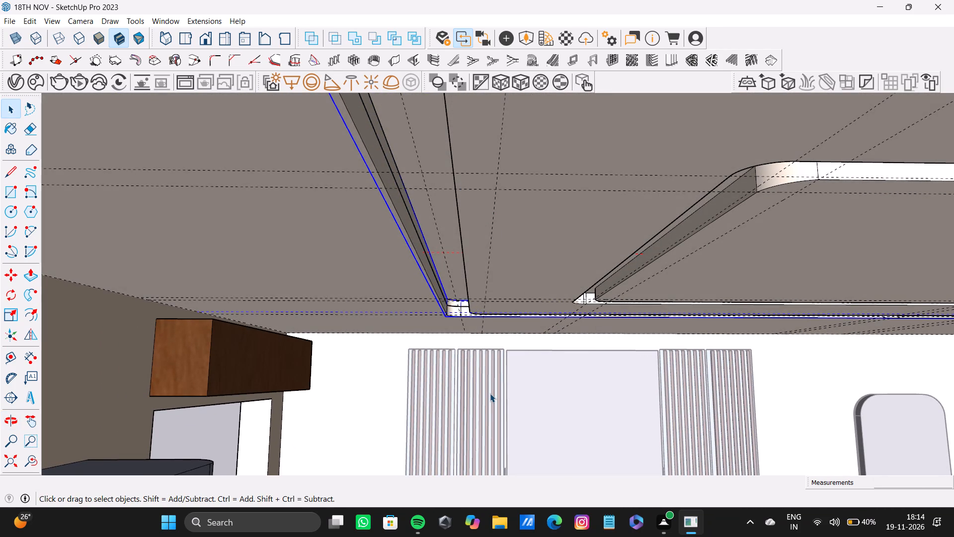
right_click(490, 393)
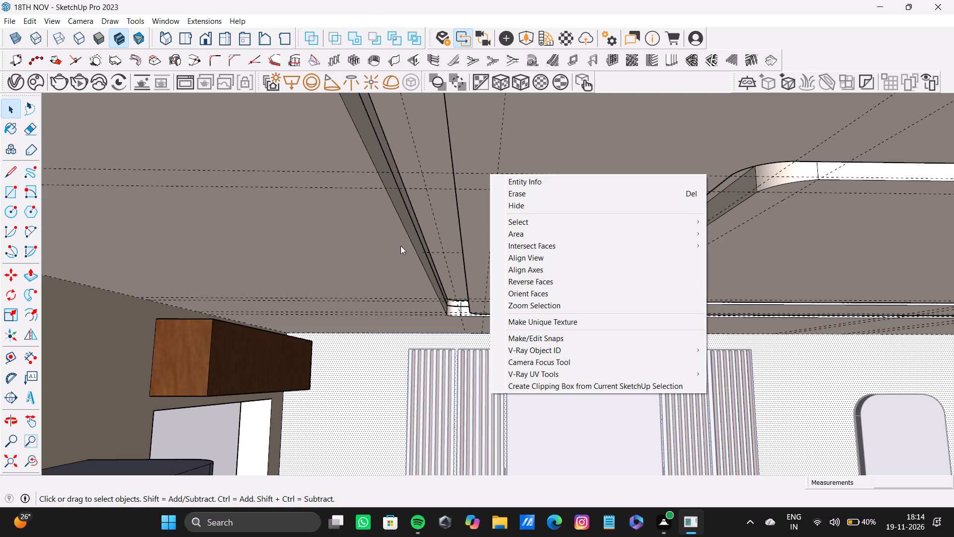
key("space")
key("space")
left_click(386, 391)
Select the inner recess's lower arc at one corner and the lower side edges adjoining it.
scroll(496, 301, "up", 9)
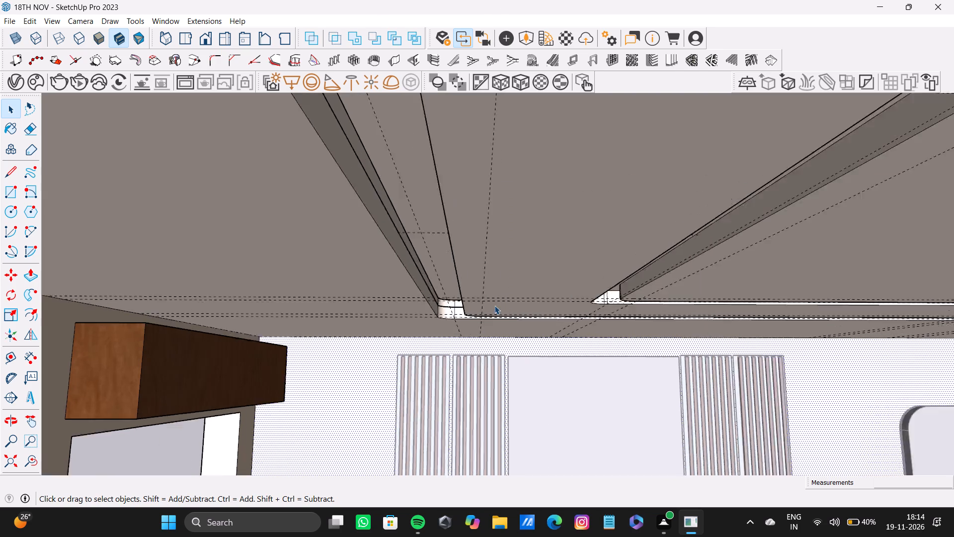
scroll(494, 304, "down", 8)
middle_click_drag(530, 315, 398, 296, "shift")
scroll(387, 268, "up", 11)
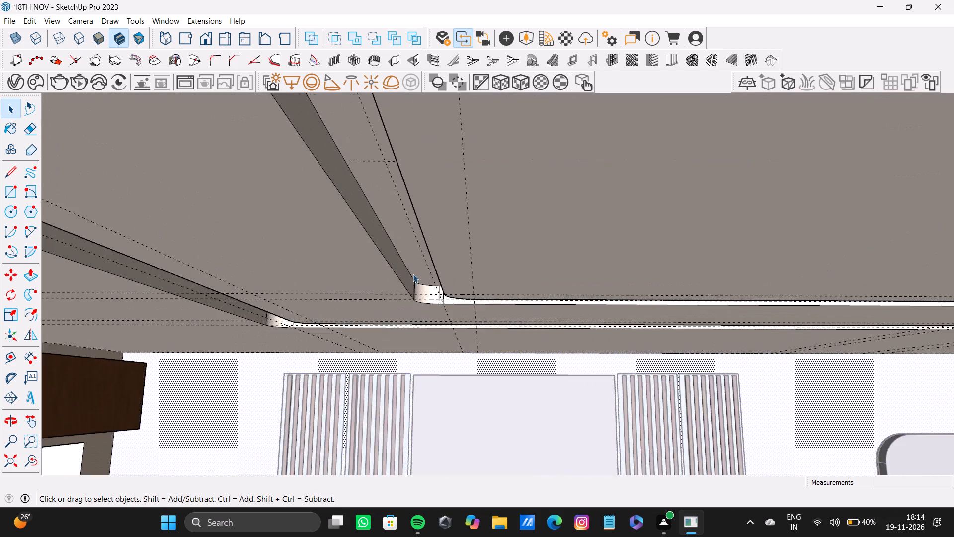
scroll(413, 274, "up", 7)
middle_click_drag(419, 295, 394, 265)
scroll(429, 314, "up", 8)
left_click(443, 352)
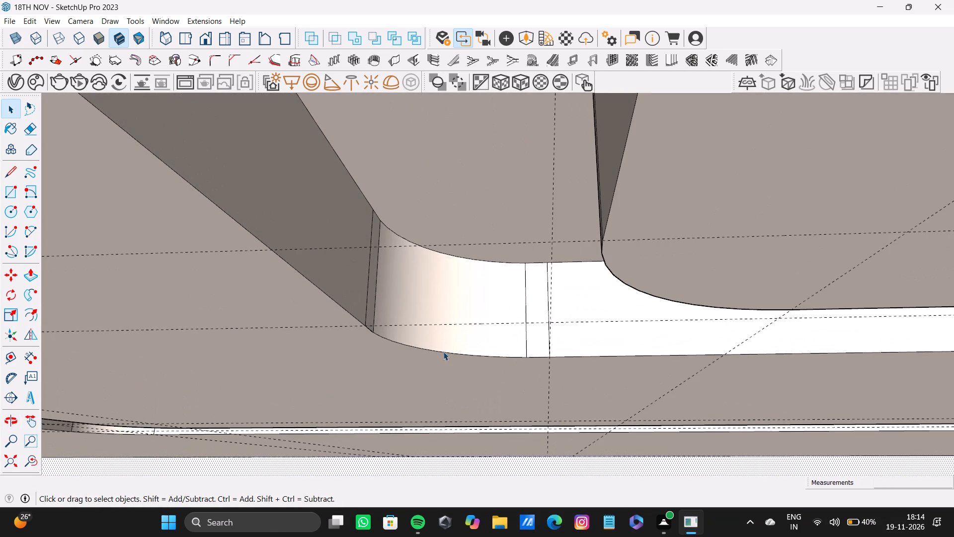
left_click(331, 298, "shift")
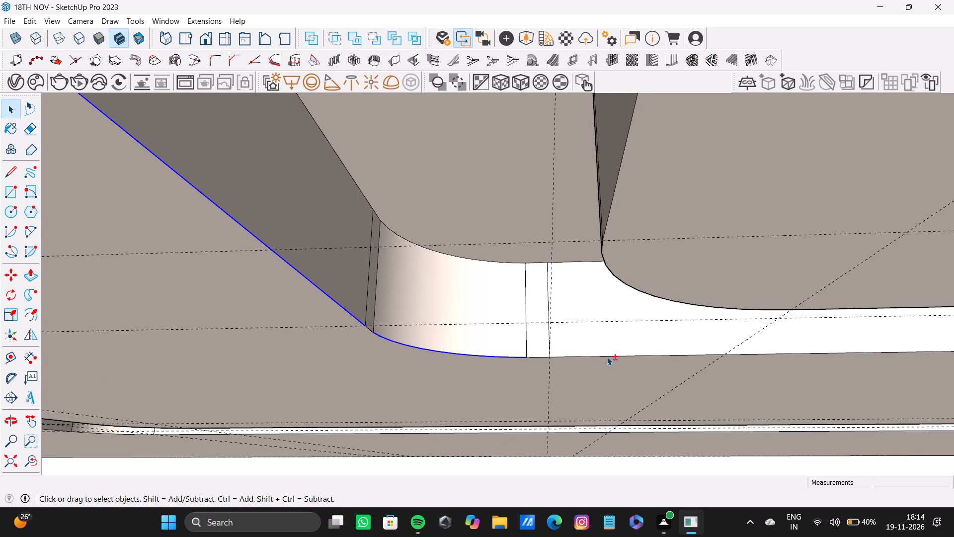
left_click(610, 356, "shift")
left_click(542, 356, "shift")
Add the lower arc at the inner recess's next corner and the lower side edge beyond it to the selection.
scroll(656, 360, "down", 5, "shift")
middle_click_drag(721, 347, 312, 339, "shift")
scroll(694, 348, "down", 9, "shift")
scroll(769, 344, "up", 1, "shift")
middle_click_drag(769, 344, 400, 285, "shift")
scroll(699, 272, "down", 7, "shift")
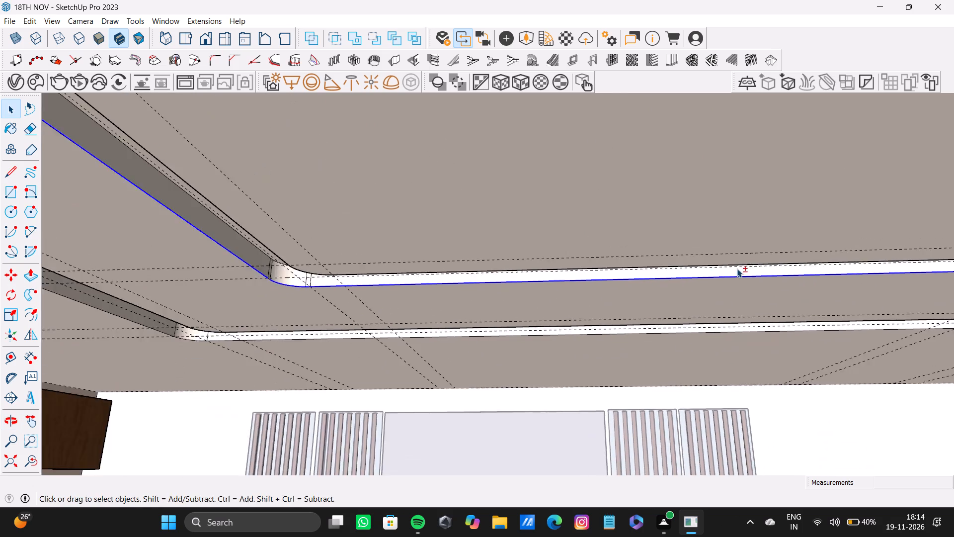
scroll(737, 268, "down", 2, "shift")
middle_click_drag(763, 276, 315, 256, "shift")
scroll(448, 270, "down", 4, "shift")
middle_click_drag(452, 270, 591, 261, "shift")
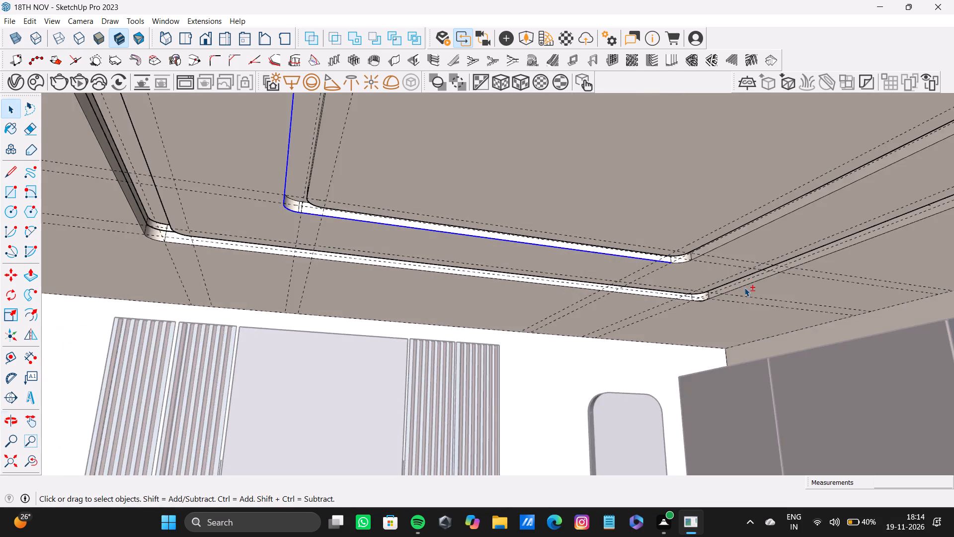
scroll(744, 287, "up", 12, "shift")
left_click(648, 253, "shift")
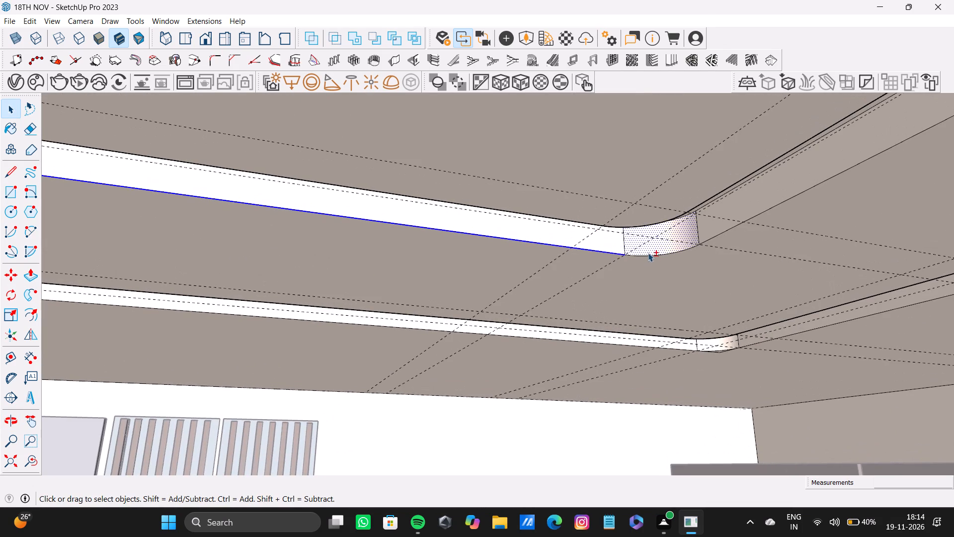
left_click(657, 241, "shift")
left_click(660, 254, "shift")
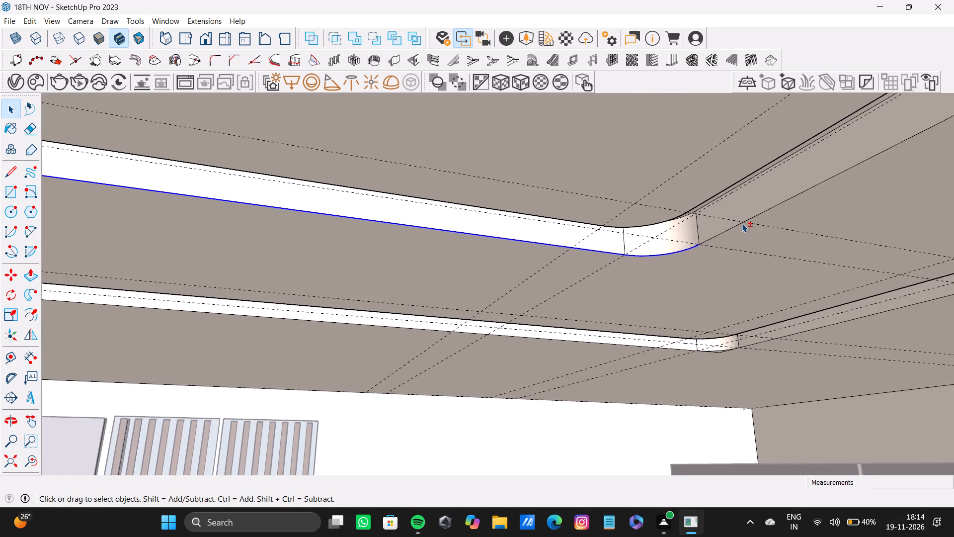
left_click(742, 223, "shift")
scroll(742, 218, "down", 5, "shift")
left_click(765, 209, "shift")
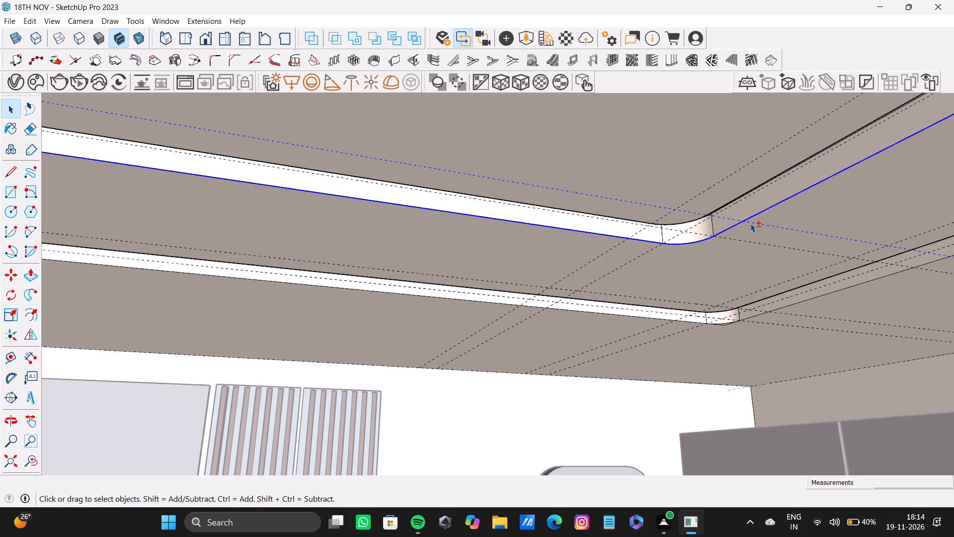
Deselect the ceiling guide line and add the inner recess's third-corner lower arc and its short adjoining edge to the selection.
left_click(750, 223, "shift")
scroll(666, 223, "down", 4, "shift")
middle_click_drag(774, 227, 668, 279, "shift")
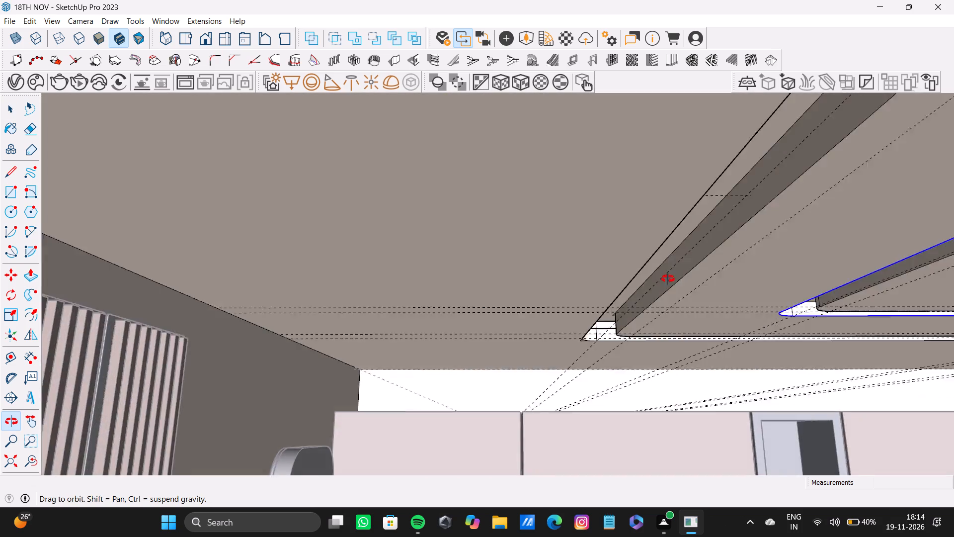
middle_click_drag(668, 279, 182, 159, "shift")
scroll(576, 215, "down", 5, "shift")
middle_click_drag(655, 221, 523, 227, "shift")
scroll(640, 223, "up", 8, "shift")
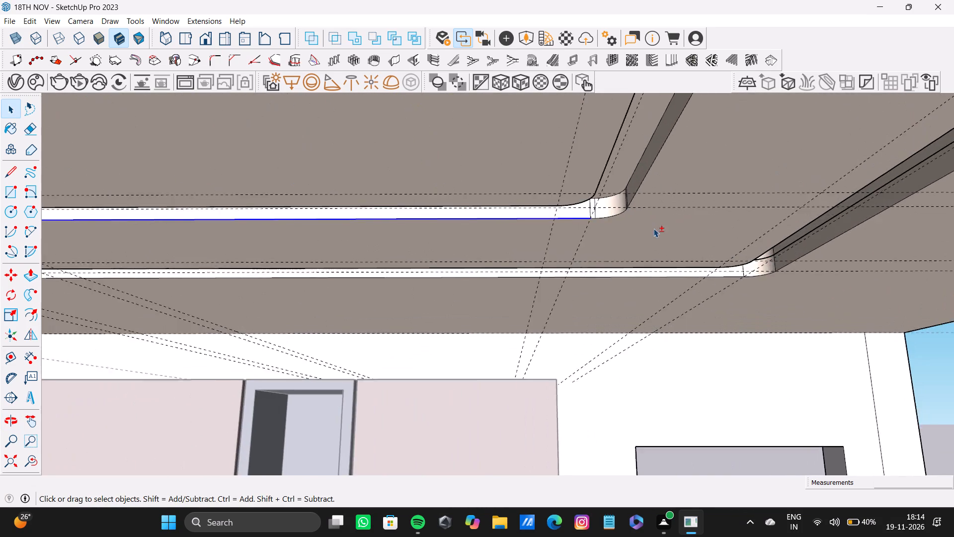
scroll(653, 228, "up", 5, "shift")
left_click(599, 208, "shift")
middle_click_drag(603, 194, 579, 202, "shift")
scroll(546, 217, "up", 11, "shift")
left_click(543, 226, "shift")
Add the inner recess's lower side edge beyond the third corner and the short edge joining it to the arc.
scroll(576, 206, "down", 5, "shift")
middle_click_drag(713, 173, 583, 206, "shift")
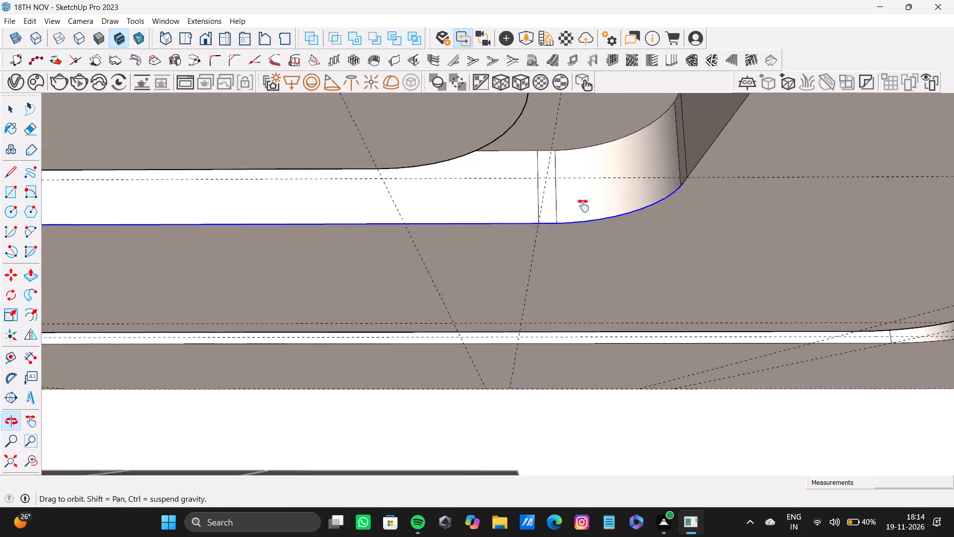
middle_click_drag(583, 206, 754, 248, "shift")
scroll(632, 213, "up", 3, "shift")
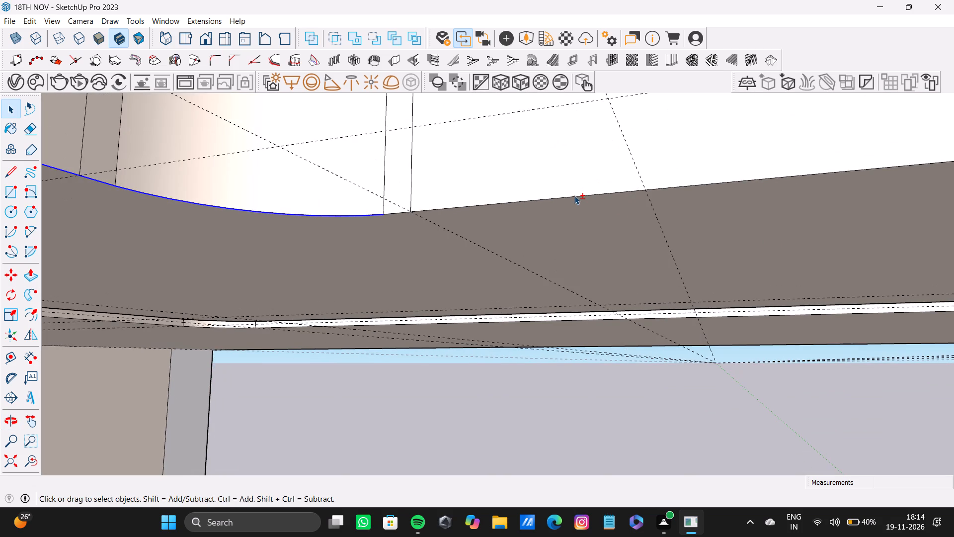
left_click(574, 195, "shift")
scroll(574, 195, "down", 5, "shift")
scroll(443, 187, "up", 11, "shift")
left_click(465, 217, "shift")
Add the lower arc at the inner recess's last corner to complete the perimeter selection.
scroll(477, 216, "down", 18, "shift")
middle_click_drag(653, 197, 589, 202, "shift")
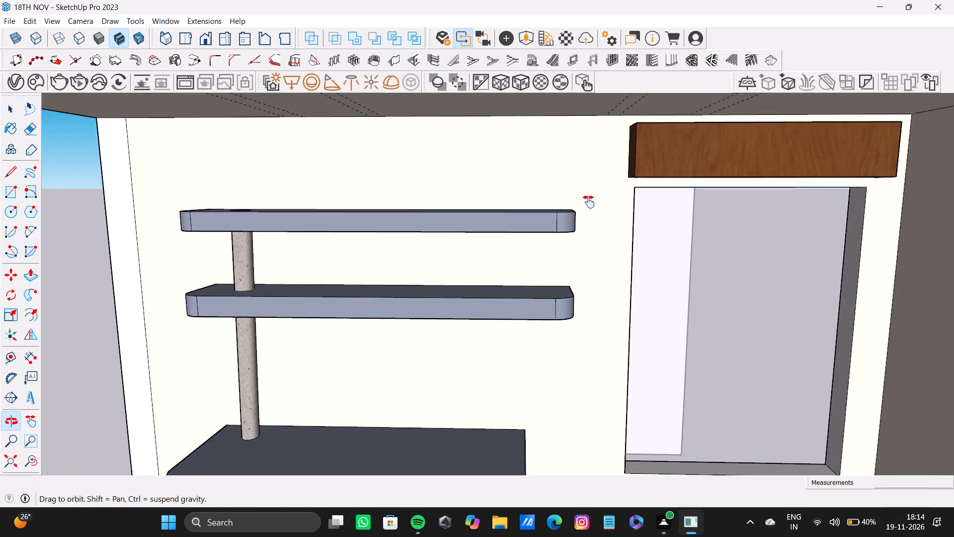
middle_click_drag(589, 202, 682, 221, "shift")
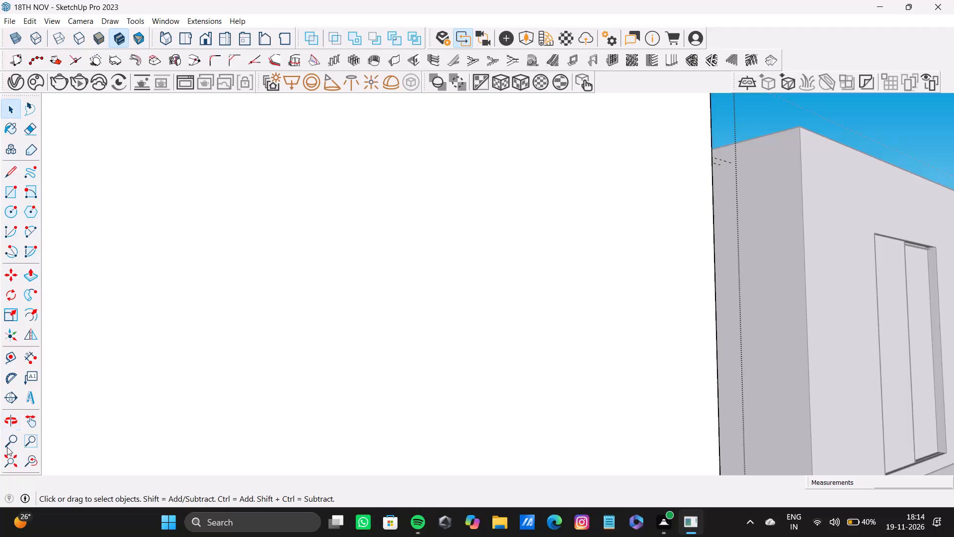
left_click(4, 460)
middle_click_drag(75, 425, 648, 507)
scroll(424, 366, "up", 4)
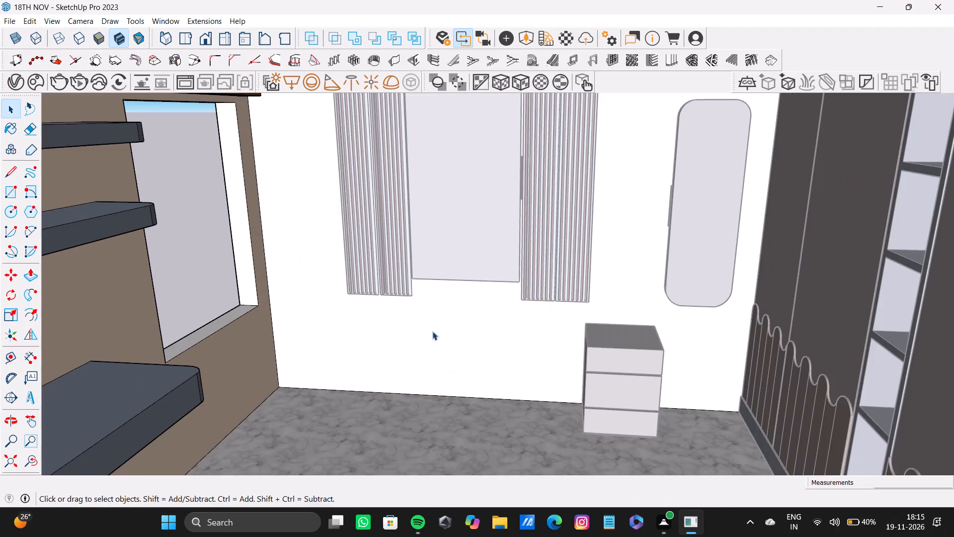
middle_click_drag(432, 331, 428, 332, "shift")
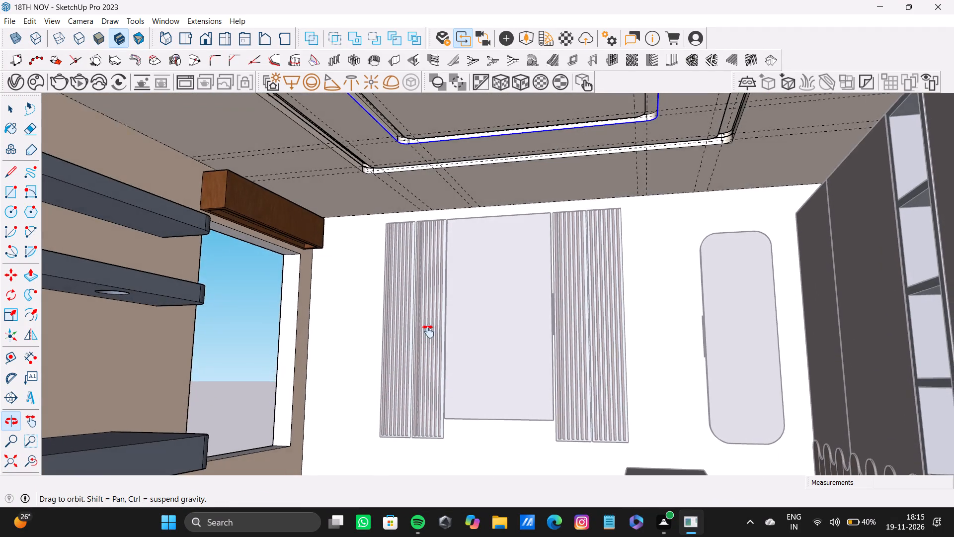
middle_click_drag(428, 332, 394, 427, "shift")
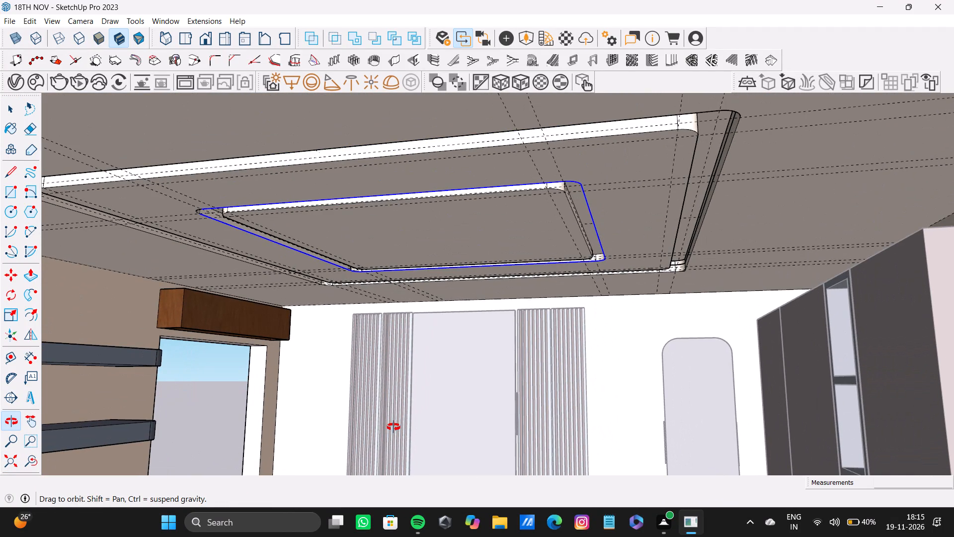
middle_click_drag(394, 427, 385, 419, "shift")
scroll(230, 279, "up", 4)
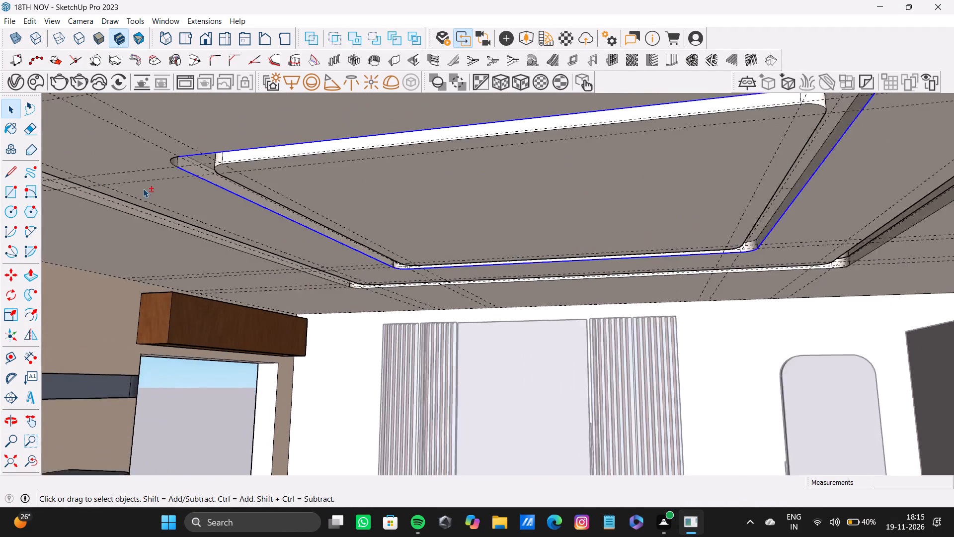
scroll(143, 188, "up", 2)
middle_click_drag(189, 151, 240, 183, "shift")
scroll(239, 185, "up", 13, "shift")
middle_click_drag(298, 192, 91, 161)
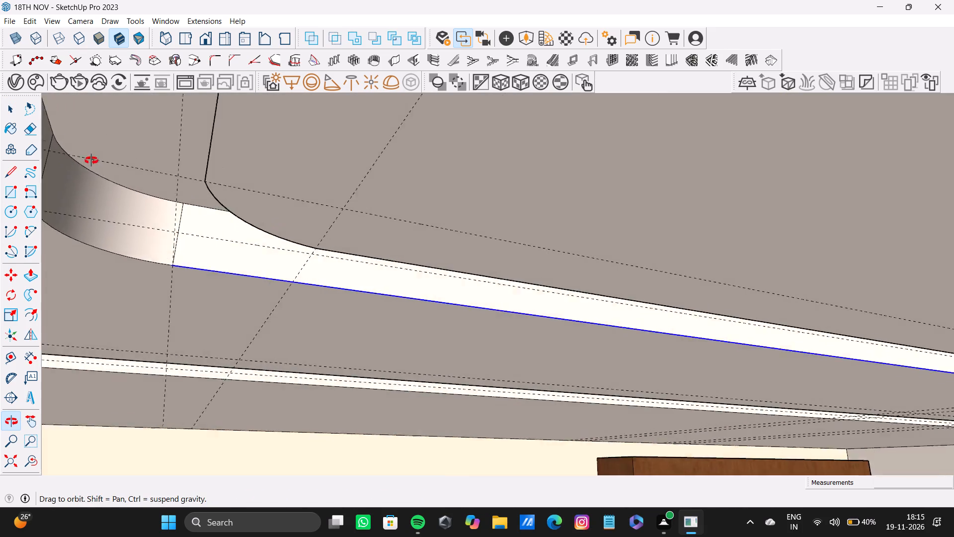
middle_click_drag(91, 161, 73, 196)
scroll(65, 215, "up", 1, "shift")
middle_click_drag(65, 214, 260, 243, "shift")
scroll(556, 296, "up", 6, "shift")
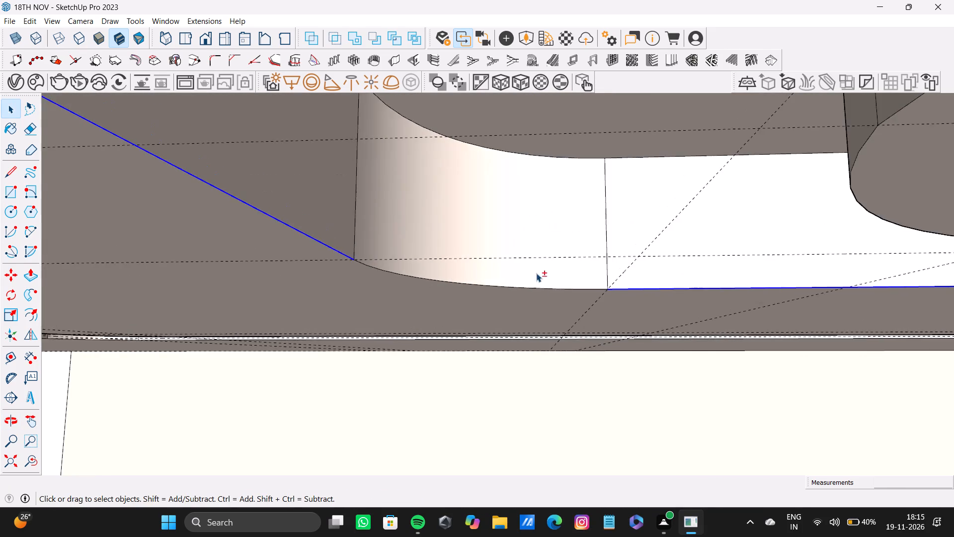
left_click(539, 291, "shift")
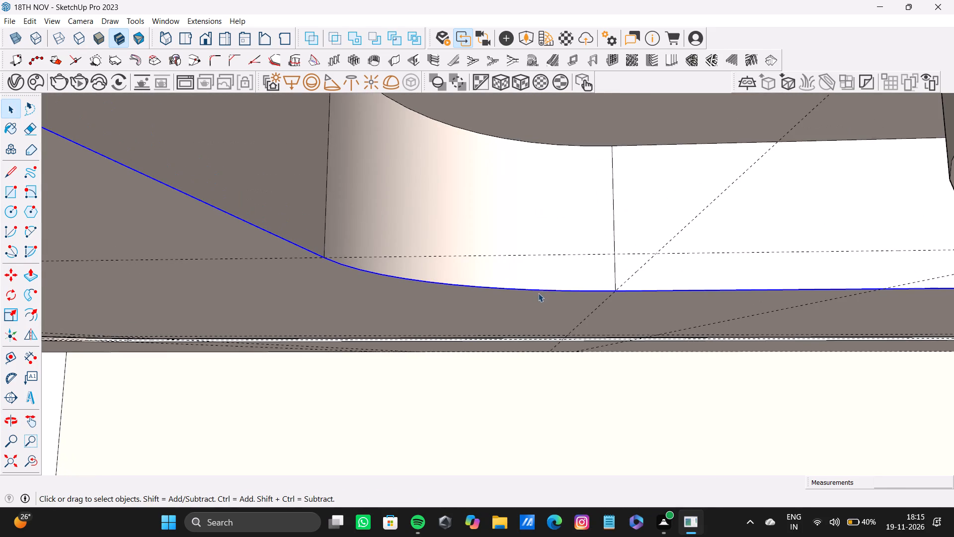
Copy the selected lower perimeter straight up the inner recess's side faces by slightly less than 1 inch.
key("m")
left_click(681, 290)
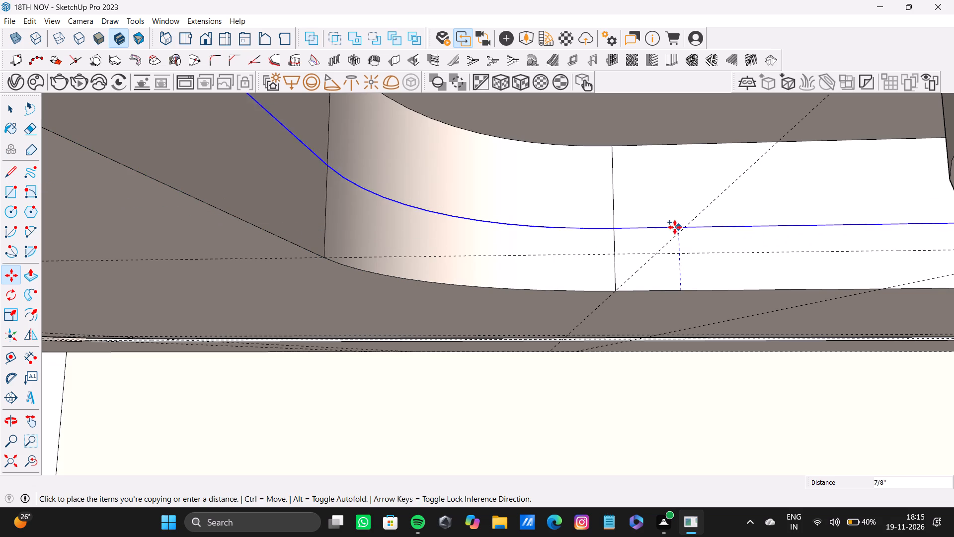
middle_click_drag(675, 223, 656, 244)
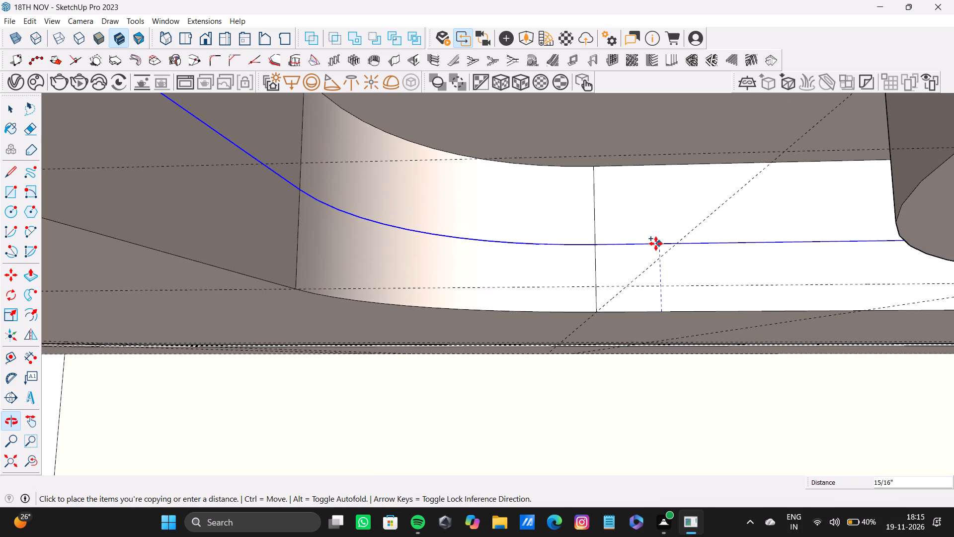
left_click(656, 254)
key("space")
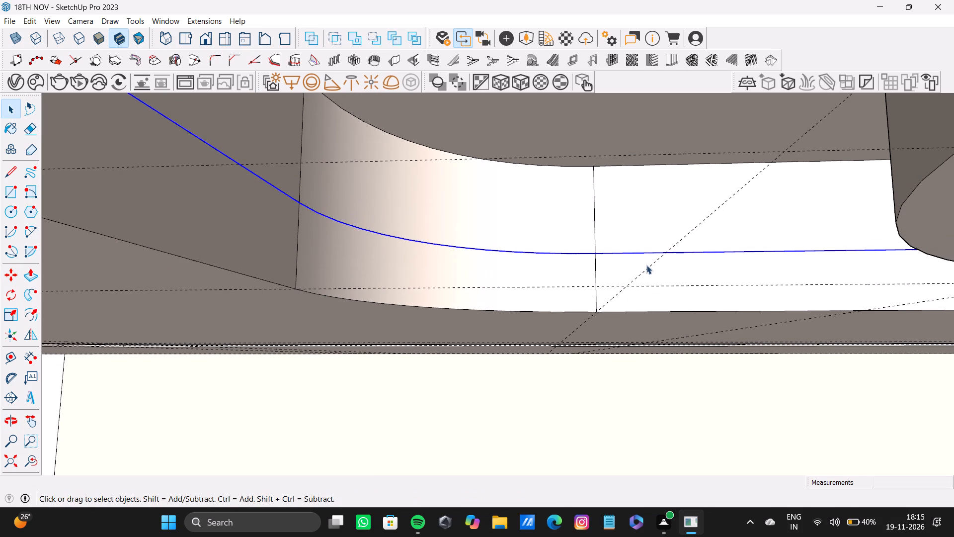
Add the lower band's curved face at this corner, its lower arc, and the adjoining side faces and lower edges to the selection.
left_click(646, 266, "shift")
left_click(659, 310, "shift")
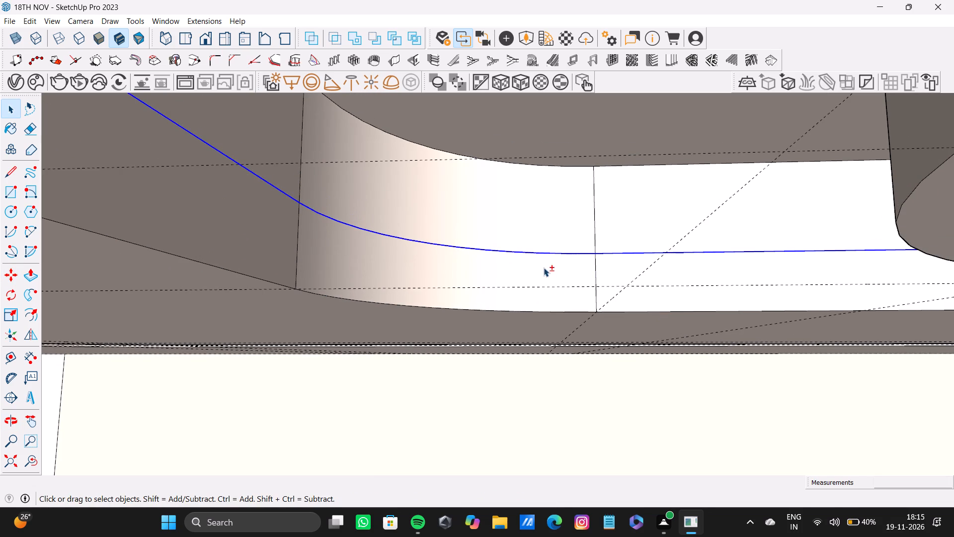
left_click(544, 268, "shift")
left_click(559, 307, "shift")
left_click(566, 289, "shift")
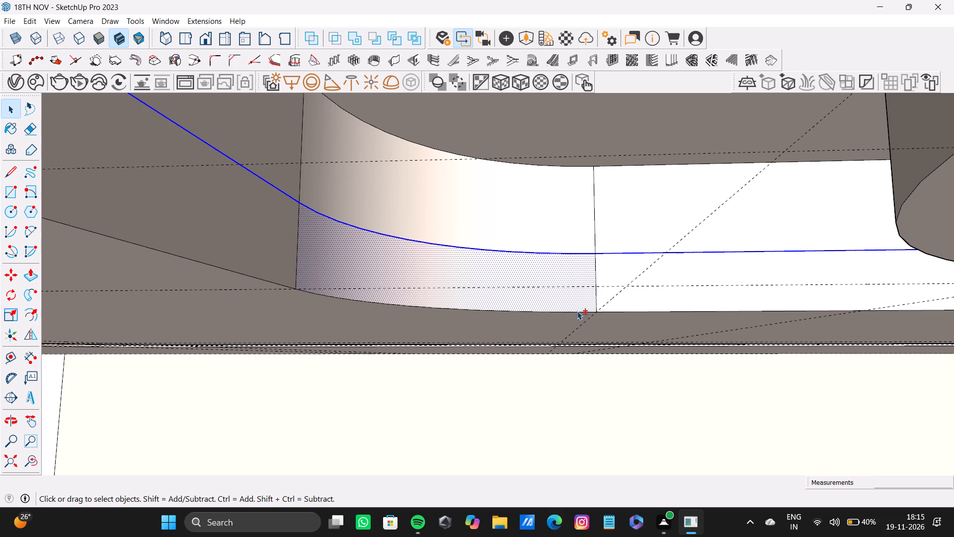
left_click(577, 311, "shift")
left_click(650, 312, "shift")
left_click(648, 269, "shift")
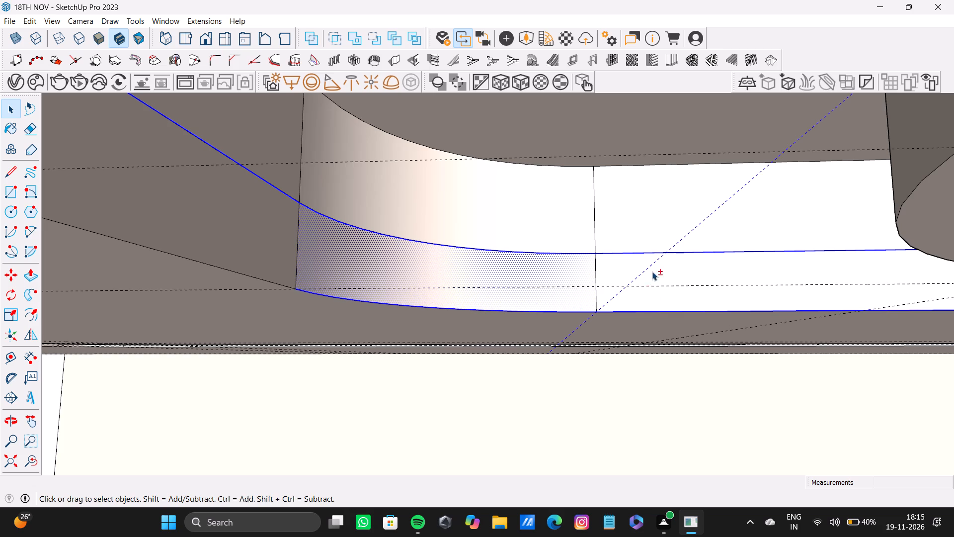
left_click_drag(652, 272, 647, 274, "shift")
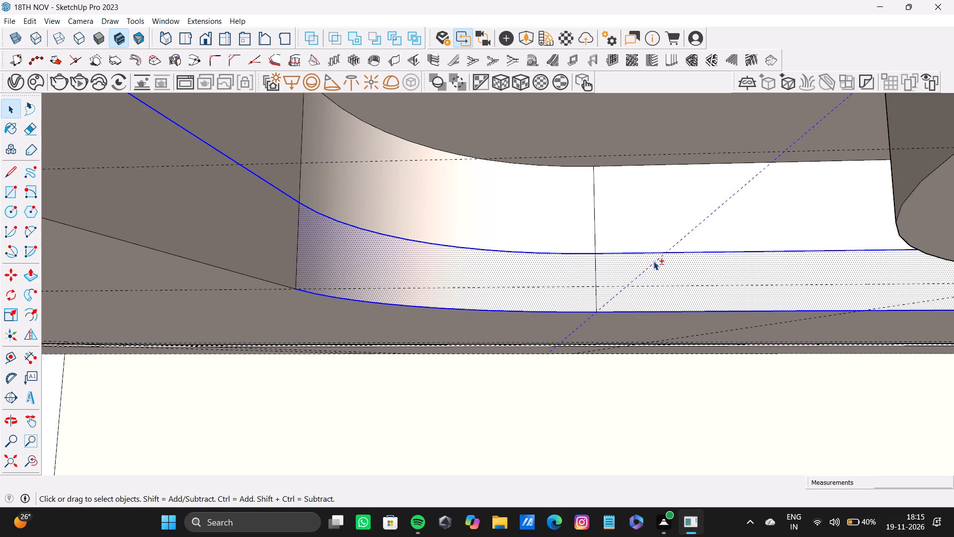
left_click(653, 261, "shift")
scroll(674, 277, "down", 4, "shift")
middle_click_drag(679, 276, 391, 238)
scroll(433, 279, "up", 3, "shift")
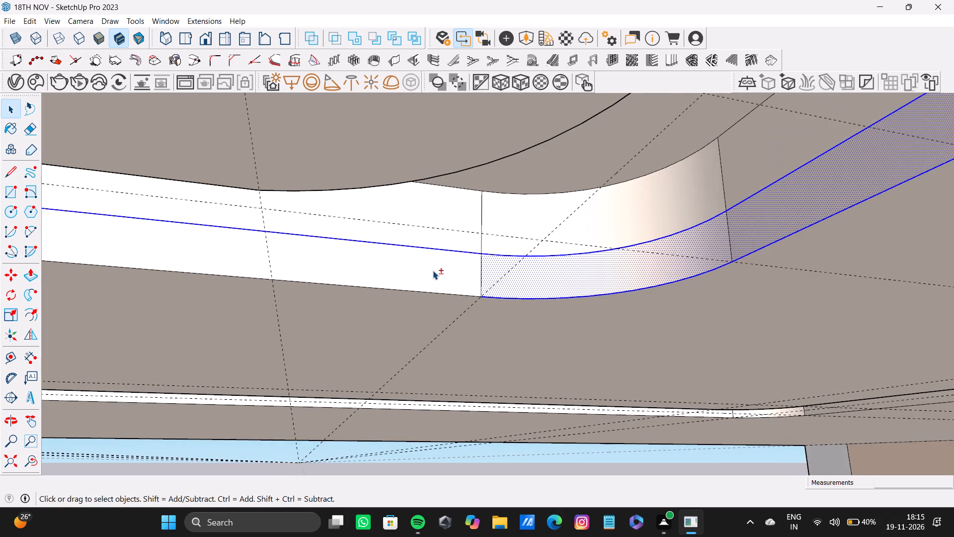
left_click(433, 270, "shift")
left_click(444, 294, "shift")
Add the lower arc and short lower edge at the inner recess's next corner, leaving the band faces there unselected.
scroll(442, 296, "down", 5, "shift")
middle_click_drag(439, 286, 564, 298, "shift")
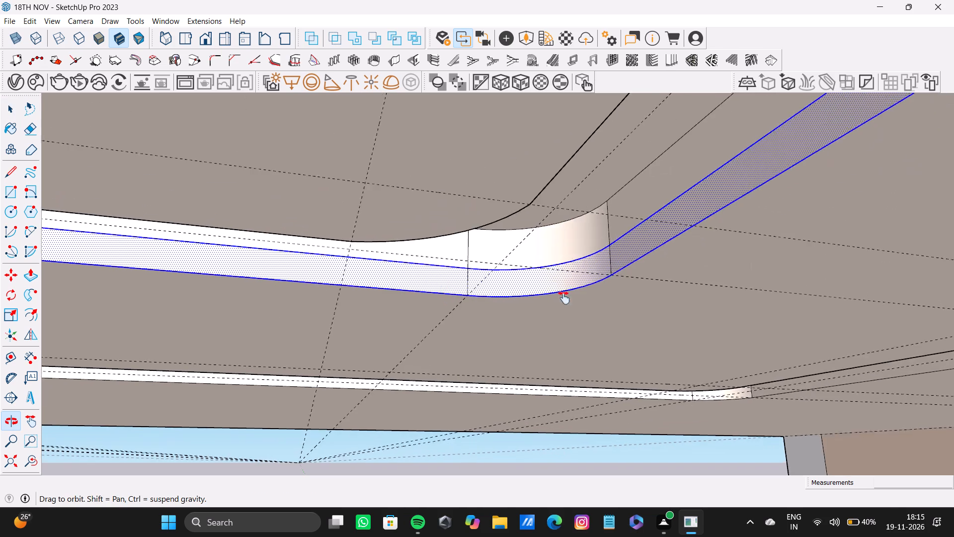
middle_click_drag(564, 298, 351, 164, "shift")
scroll(406, 388, "up", 10, "shift")
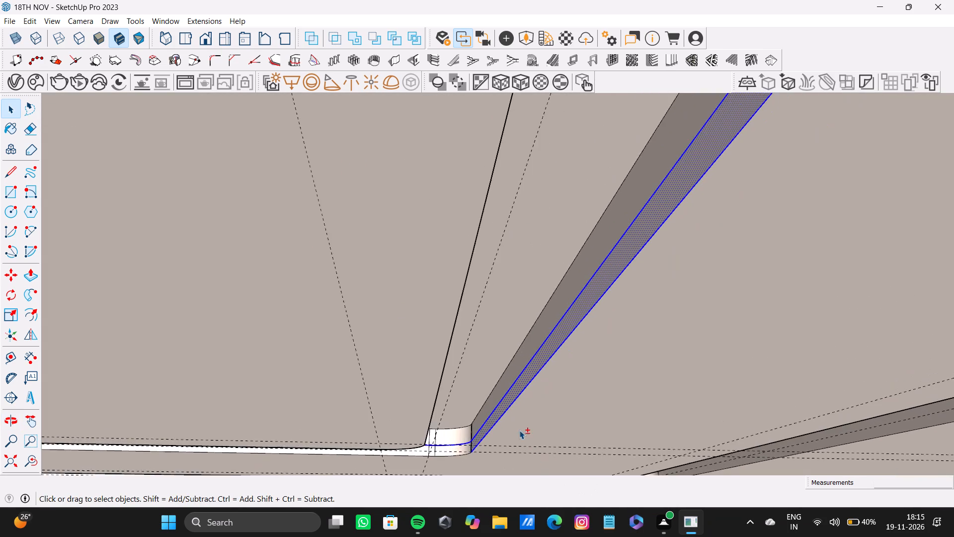
scroll(519, 430, "up", 8, "shift")
middle_click_drag(464, 428, 473, 322, "shift")
scroll(402, 403, "up", 8)
middle_click_drag(420, 387, 455, 384, "shift")
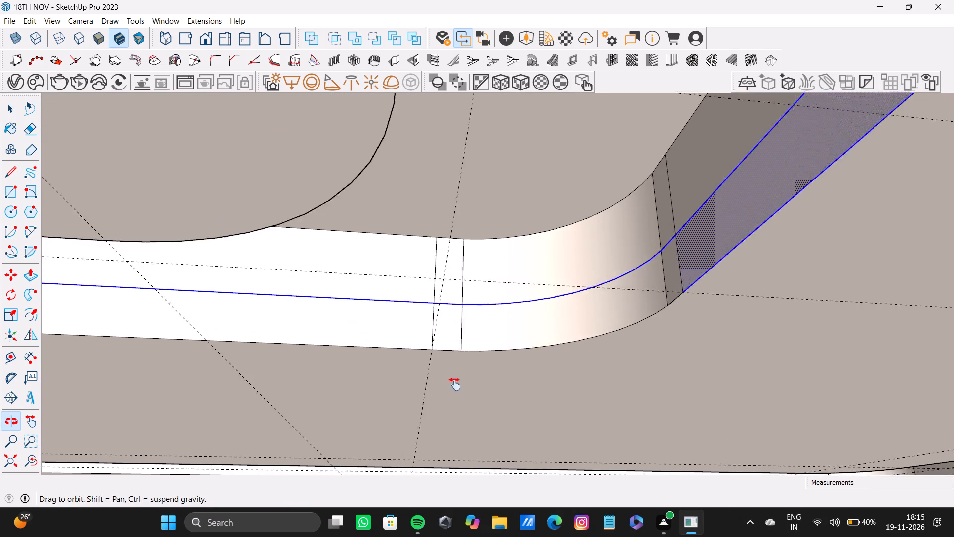
middle_click_drag(455, 384, 582, 396, "shift")
scroll(679, 330, "up", 6, "shift")
left_click(656, 286, "shift")
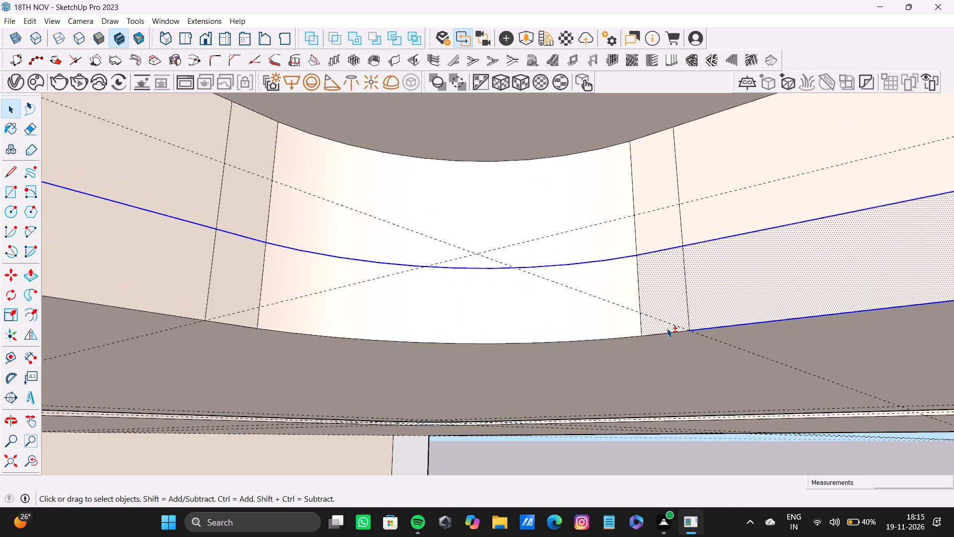
left_click(667, 337, "shift")
left_click(673, 355, "shift")
left_click(669, 334, "shift")
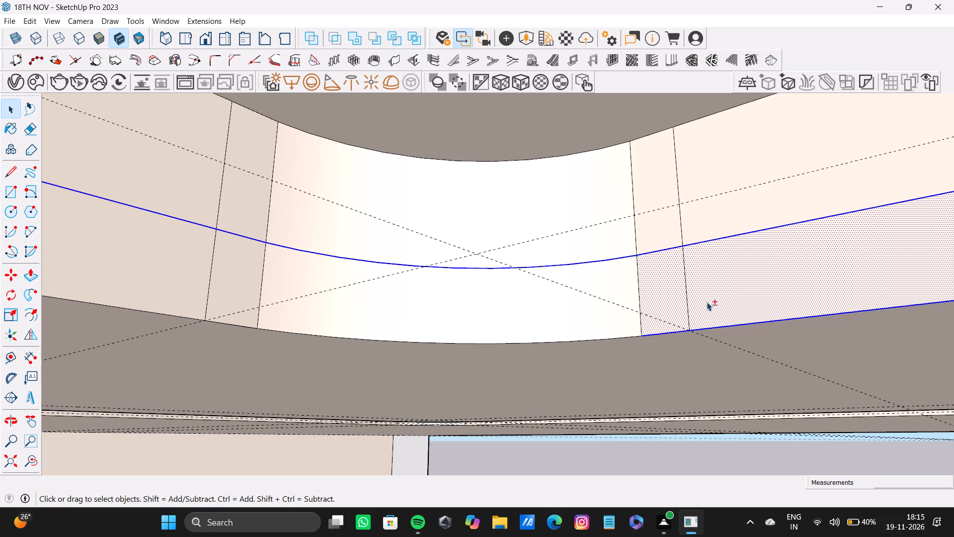
left_click(713, 296, "shift")
left_click(657, 310, "shift")
left_click(612, 338, "shift")
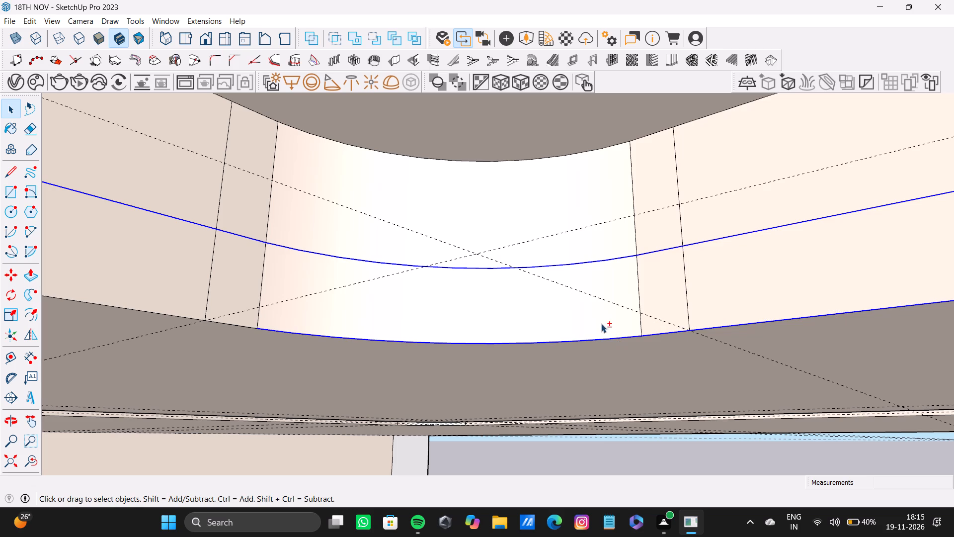
left_click(331, 306, "shift")
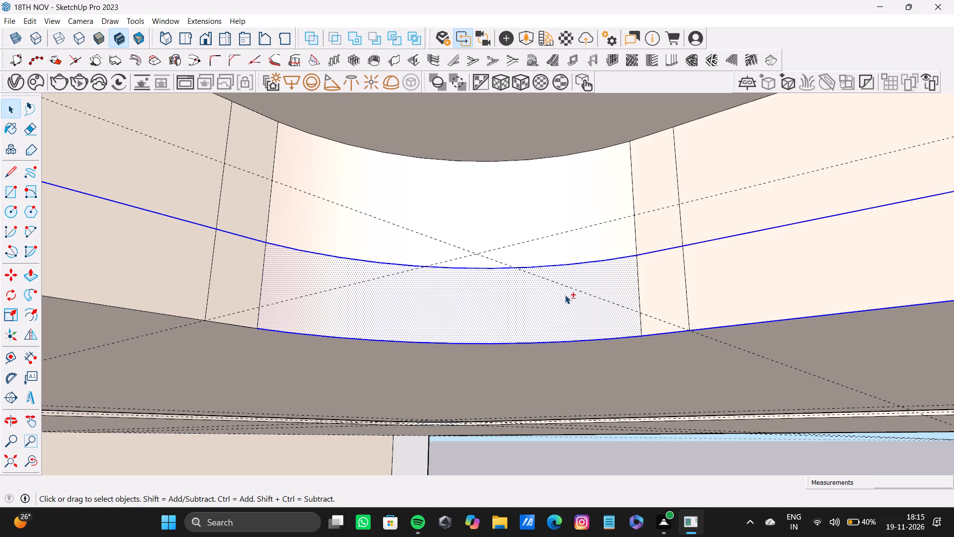
left_click(532, 308, "shift")
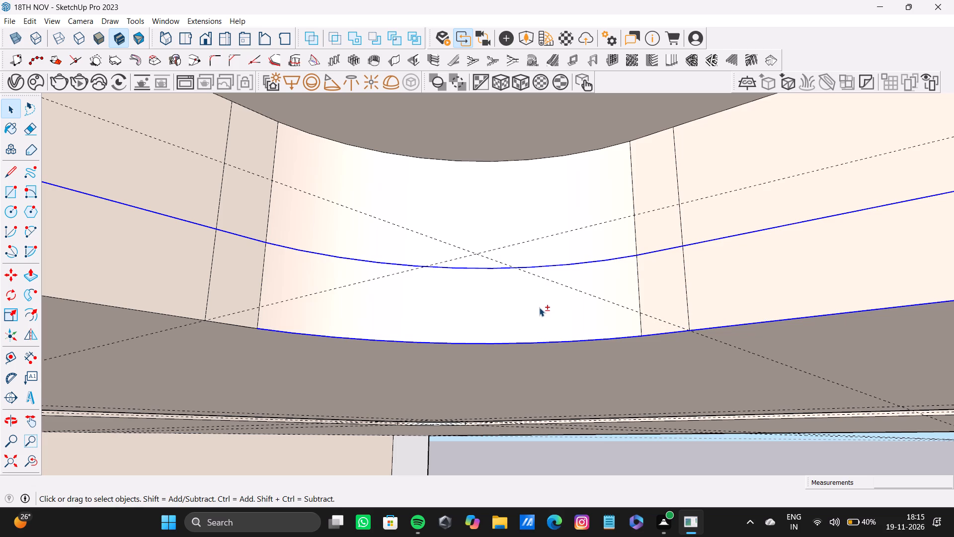
Add the short lower edge past that arc and the inner recess's following lower side edge to the selection.
scroll(540, 306, "down", 9, "shift")
middle_click_drag(712, 309, 301, 273, "shift")
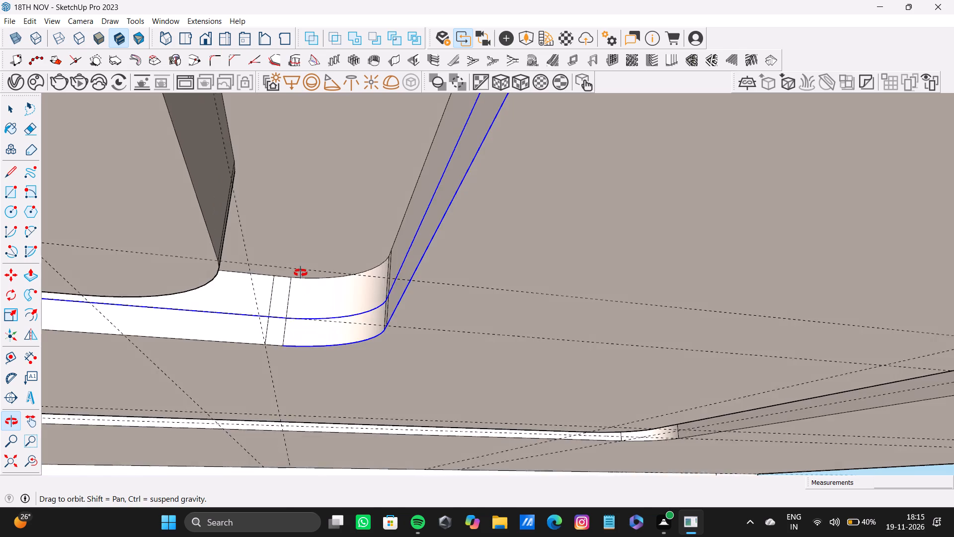
middle_click_drag(301, 273, 680, 268, "shift")
scroll(479, 362, "up", 5, "shift")
left_click(828, 298, "shift")
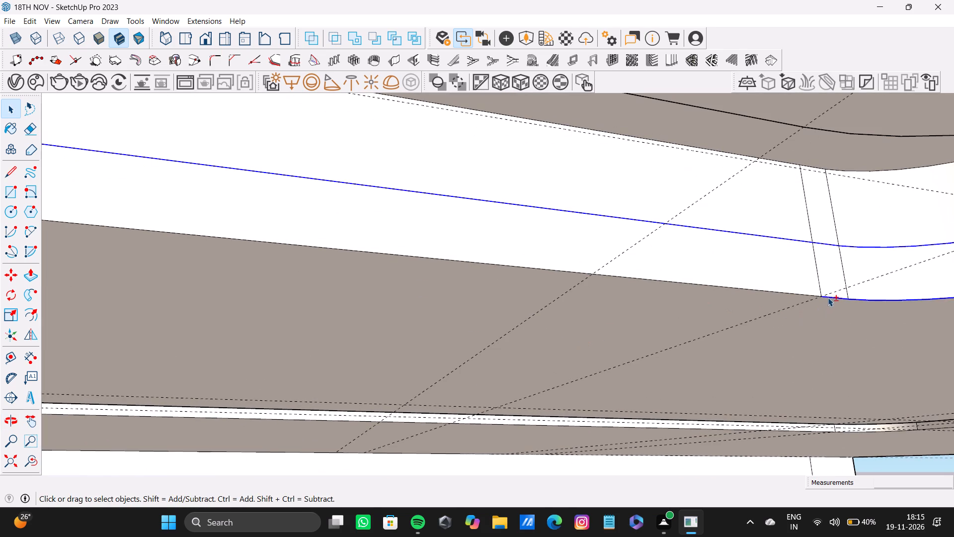
left_click(807, 296, "shift")
Add the lower band's curved face at the inner recess's next corner, its lower arc, both adjoining side faces and the following lower edge to the selection.
scroll(628, 273, "down", 9, "shift")
middle_click_drag(626, 274, 159, 224)
scroll(159, 224, "down", 5)
middle_click_drag(216, 290, 249, 227, "shift")
scroll(362, 346, "up", 12)
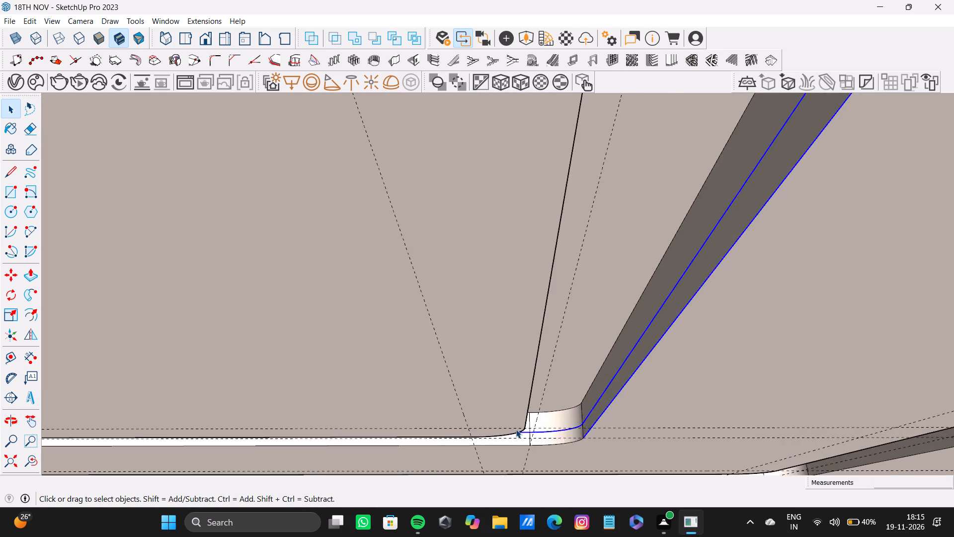
scroll(516, 429, "up", 5)
middle_click_drag(593, 440, 582, 409, "shift")
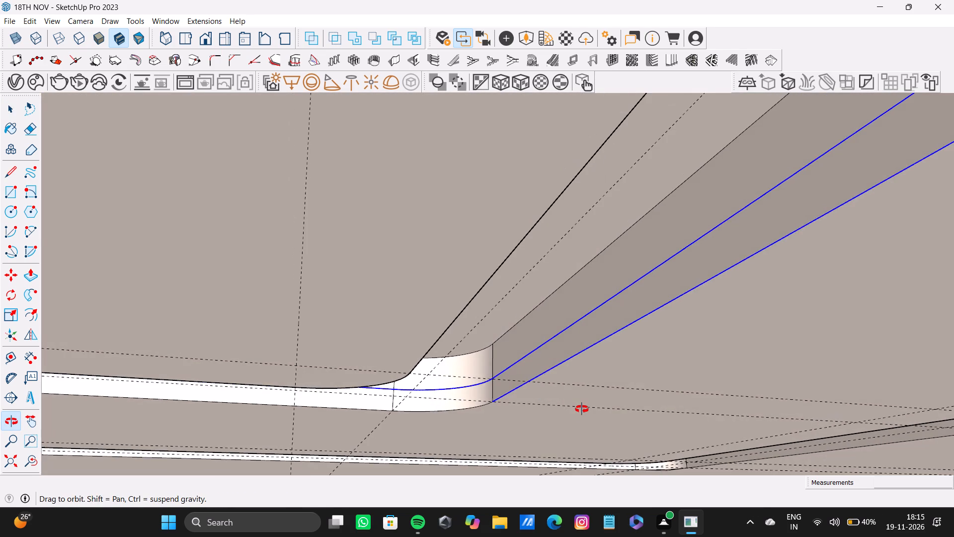
middle_click_drag(582, 409, 582, 410, "shift")
scroll(472, 387, "up", 4, "shift")
left_click(521, 377, "shift")
left_click(484, 394, "shift")
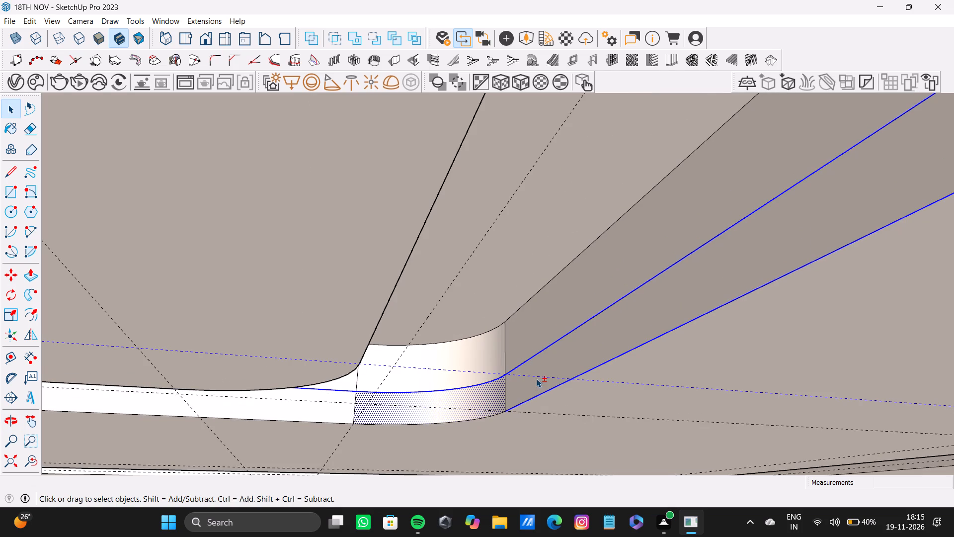
left_click(536, 378, "shift")
left_click(330, 411, "shift")
left_click(336, 424, "shift")
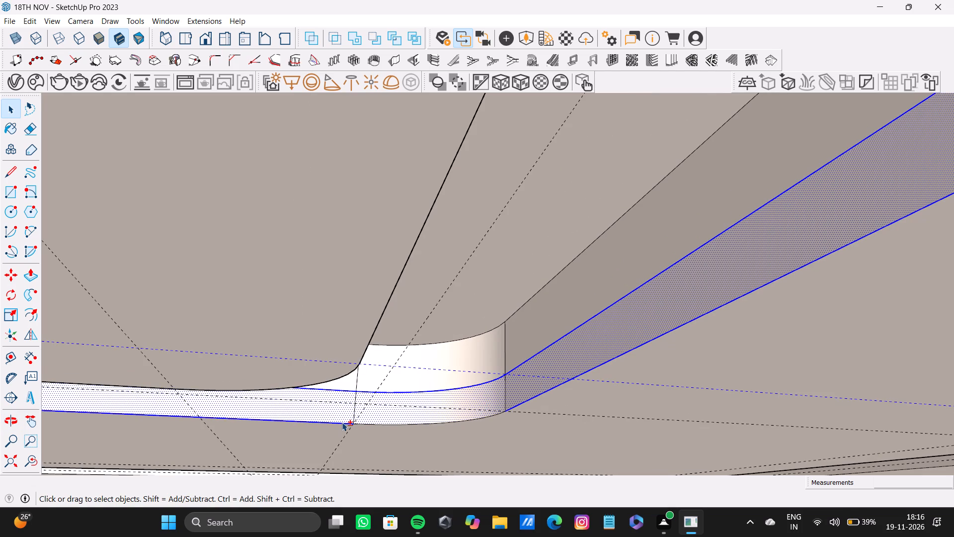
left_click(439, 424, "shift")
Add the next corner's curved band face and lower arc, plus the narrow band face and short lower edge beside them, to the selection.
middle_click_drag(456, 378, 517, 335)
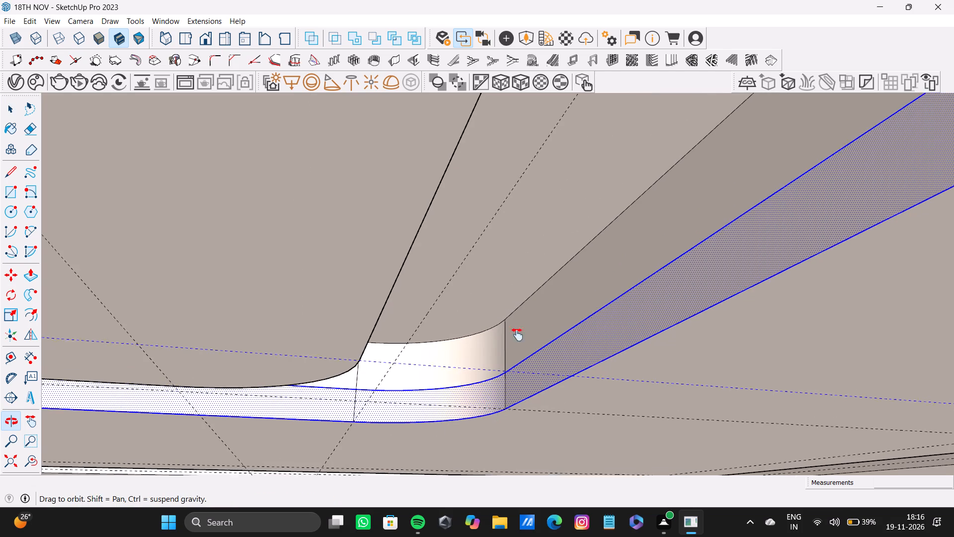
middle_click_drag(517, 335, 734, 271)
scroll(154, 293, "down", 5)
middle_click_drag(160, 282, 352, 292, "shift")
scroll(281, 319, "down", 3)
middle_click_drag(278, 322, 308, 312, "shift")
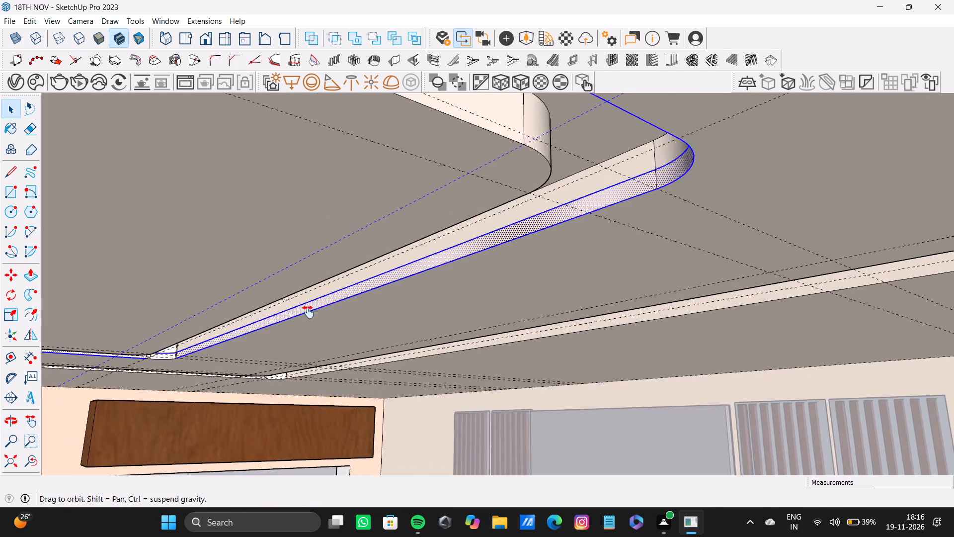
middle_click_drag(308, 312, 396, 299, "shift")
scroll(202, 357, "up", 20, "shift")
scroll(202, 357, "up", 5, "shift")
left_click(300, 320, "shift")
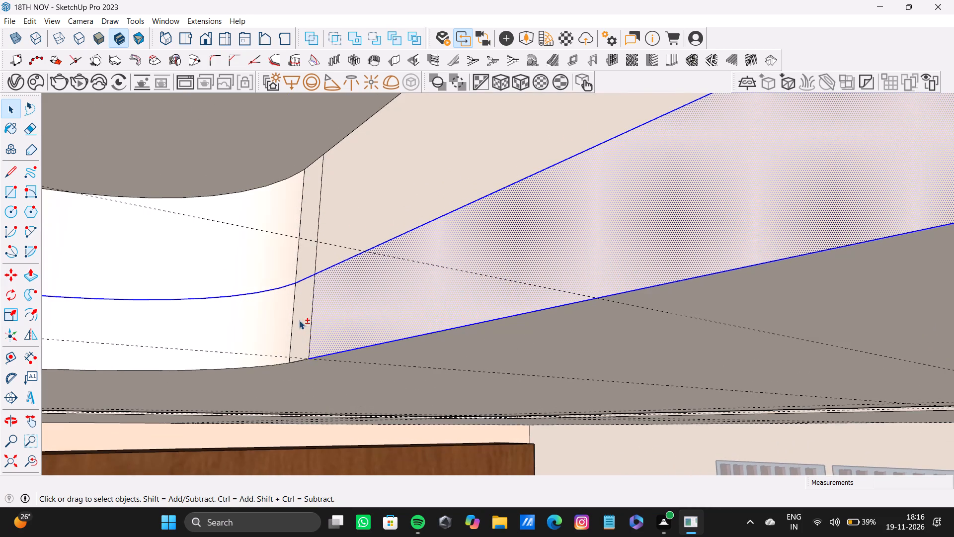
left_click(303, 358, "shift")
left_click(274, 350, "shift")
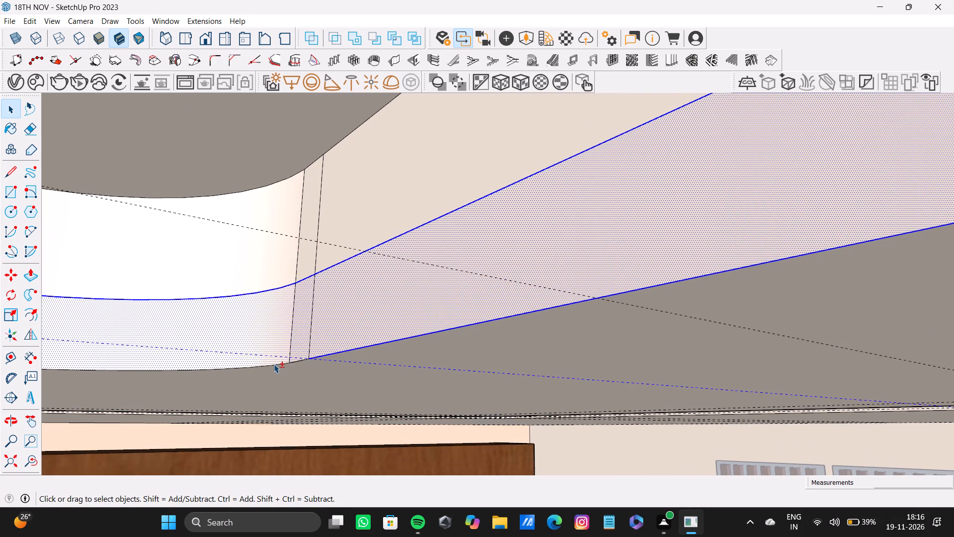
left_click(274, 364, "shift")
scroll(260, 357, "down", 5, "shift")
middle_click_drag(225, 329, 438, 279, "shift")
scroll(468, 281, "up", 4, "shift")
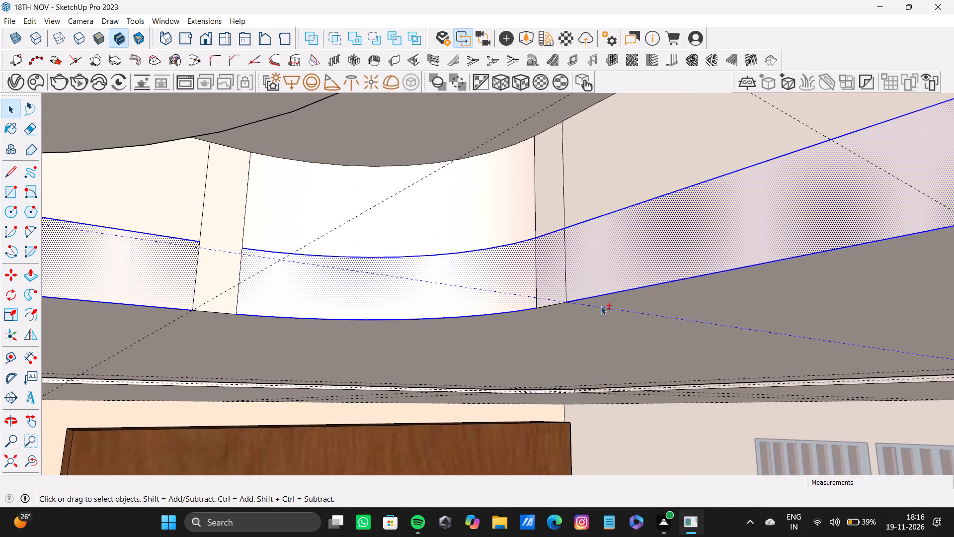
scroll(601, 306, "up", 8, "shift")
left_click(527, 301, "shift")
scroll(484, 303, "down", 6, "shift")
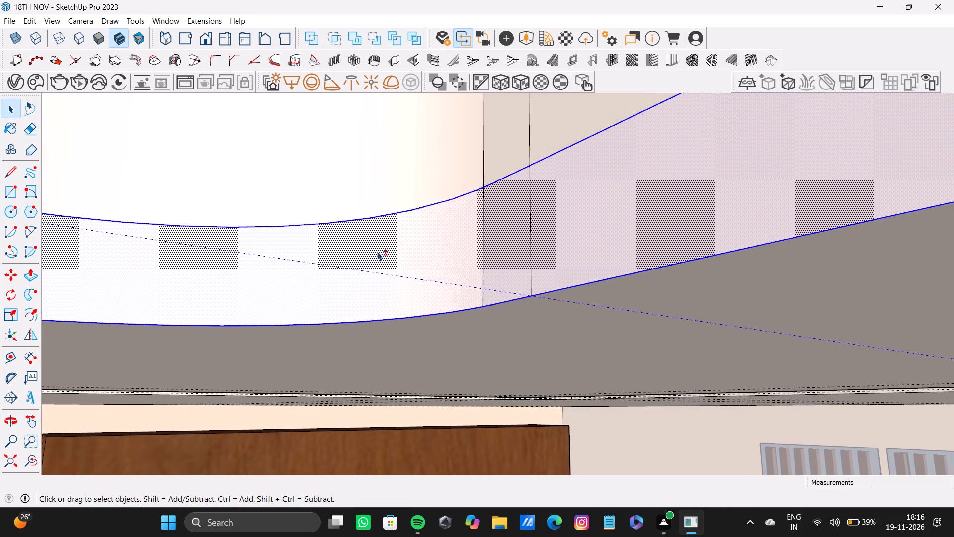
Add the short lower edge at the other end of that corner to the selection, leaving the narrow band face above it unselected.
scroll(377, 252, "down", 11, "shift")
middle_click_drag(367, 277, 470, 276, "shift")
scroll(409, 249, "up", 8, "shift")
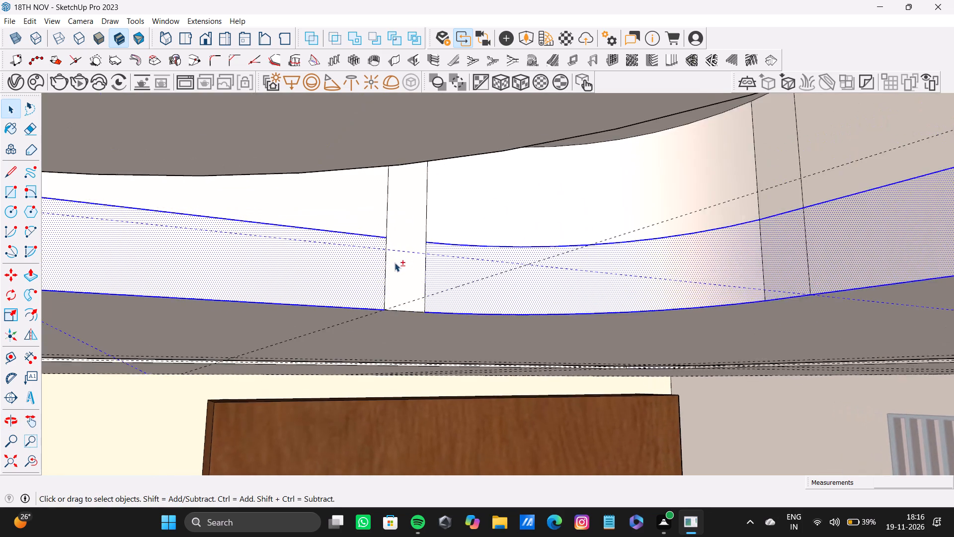
scroll(395, 263, "up", 3, "shift")
left_click(398, 271, "shift")
left_click(398, 273, "shift")
scroll(398, 274, "down", 4, "shift")
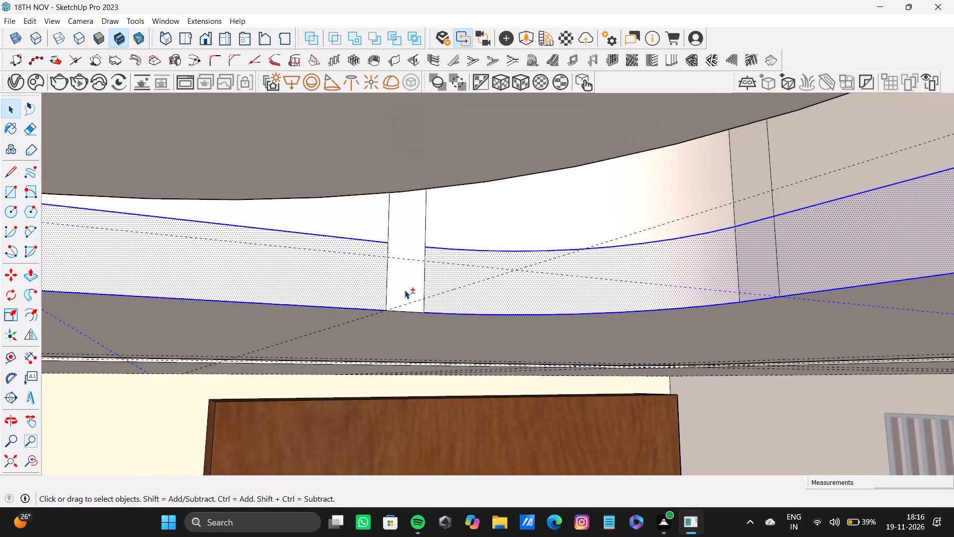
left_click(407, 310, "shift")
Examine the selected lower band around the inner recess's sides and corners for pieces missing from the selection.
middle_click_drag(326, 260, 572, 221, "shift")
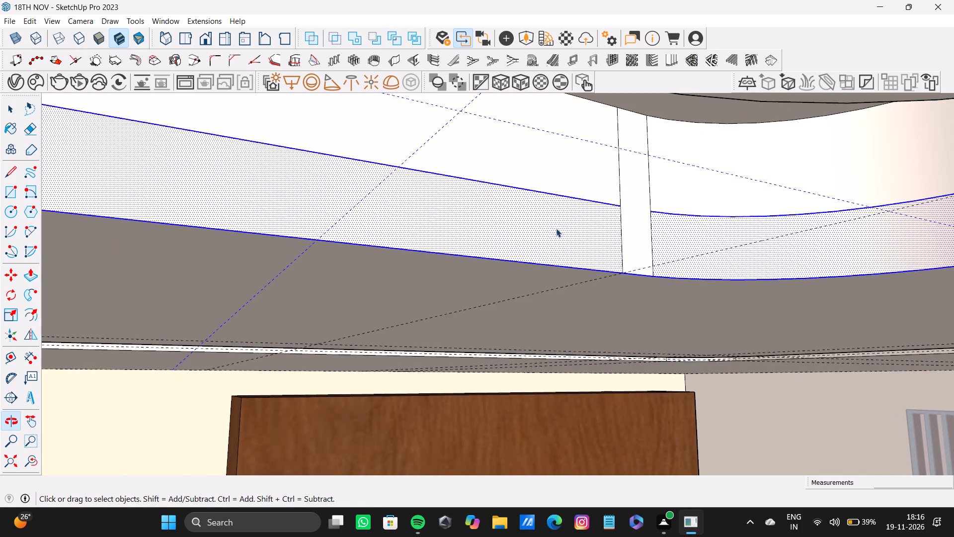
middle_click_drag(412, 234, 197, 248)
scroll(216, 234, "down", 5)
middle_click_drag(215, 234, 453, 230, "shift")
scroll(195, 287, "up", 4)
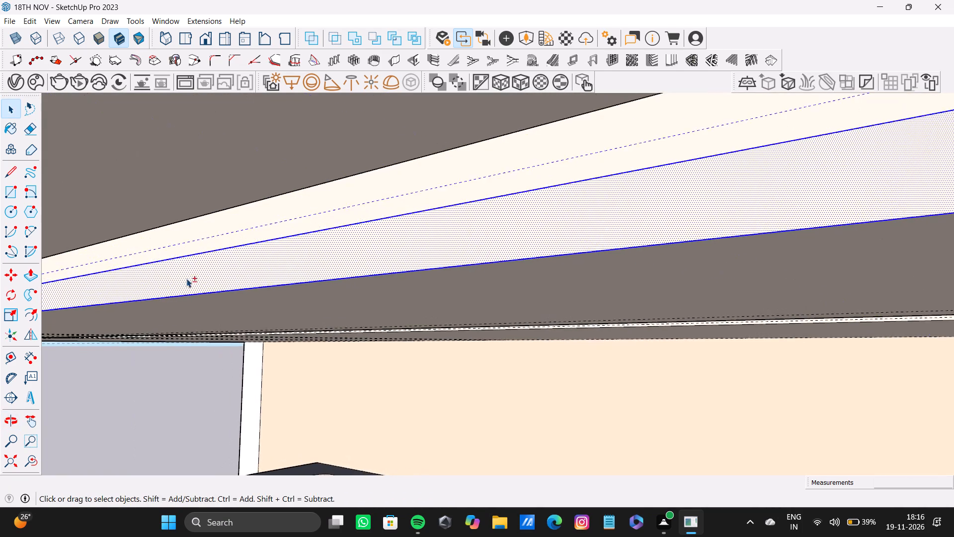
middle_click_drag(186, 278, 522, 220, "shift")
scroll(381, 274, "up", 12)
middle_click_drag(231, 300, 338, 259, "shift")
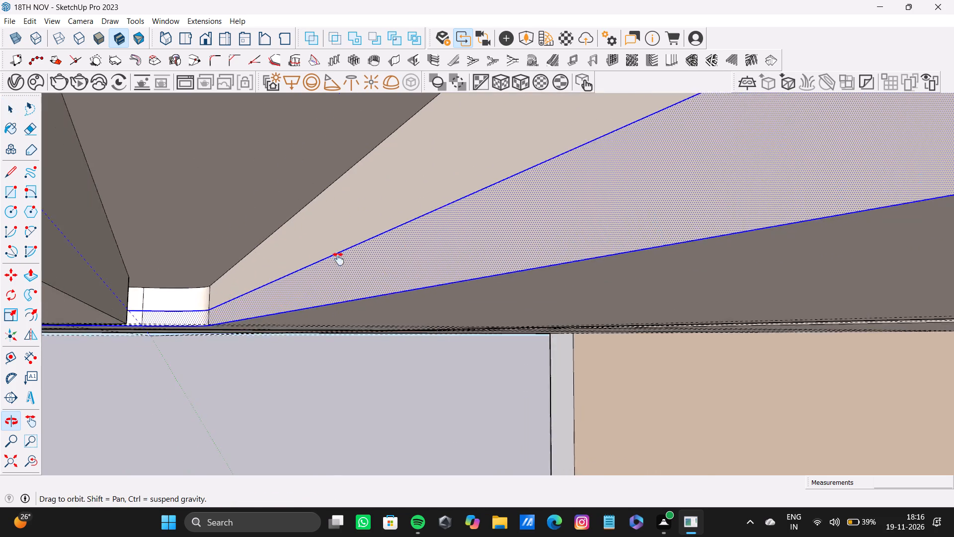
middle_click_drag(338, 259, 360, 279, "shift")
scroll(296, 303, "up", 9)
scroll(479, 325, "down", 6)
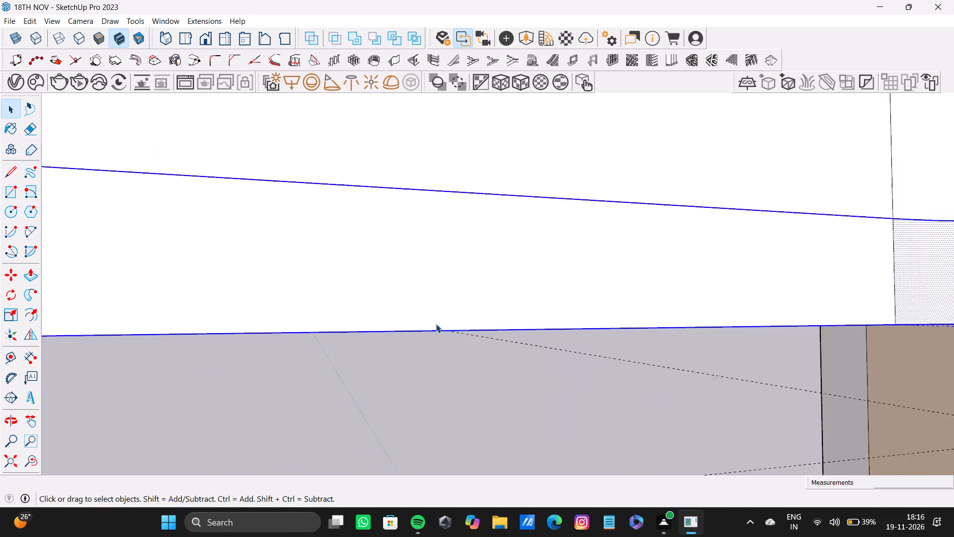
scroll(436, 324, "down", 6)
left_click(12, 454)
middle_click_drag(401, 294, 249, 305)
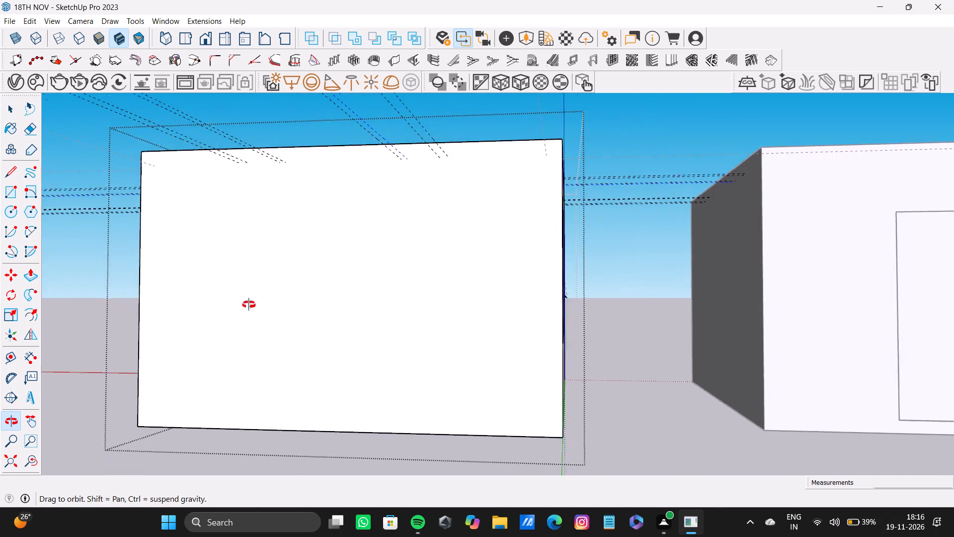
middle_click_drag(249, 305, 113, 353)
middle_click_drag(610, 242, 79, 241)
scroll(575, 240, "up", 9)
middle_click_drag(636, 151, 653, 204, "shift")
scroll(607, 180, "up", 11)
middle_click_drag(576, 122, 585, 213, "shift")
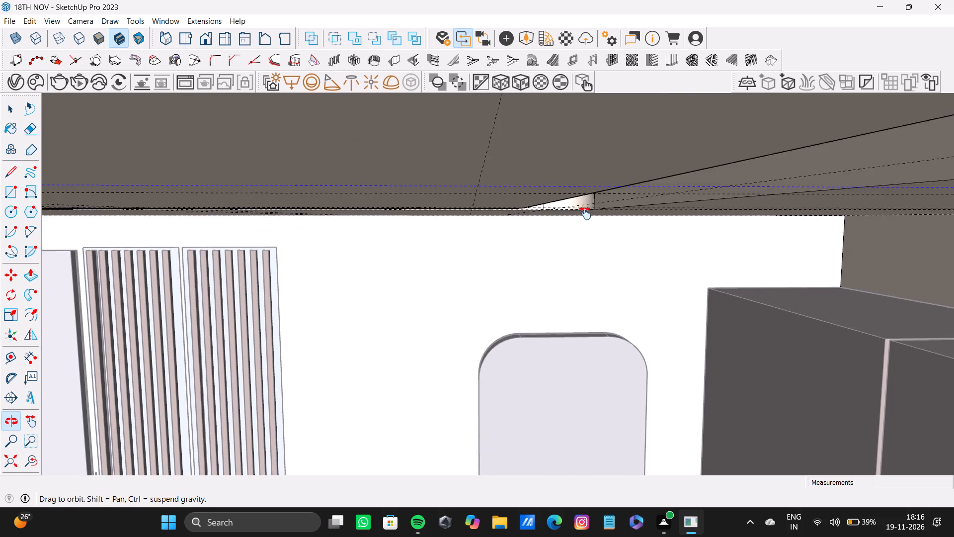
middle_click_drag(585, 213, 560, 193, "shift")
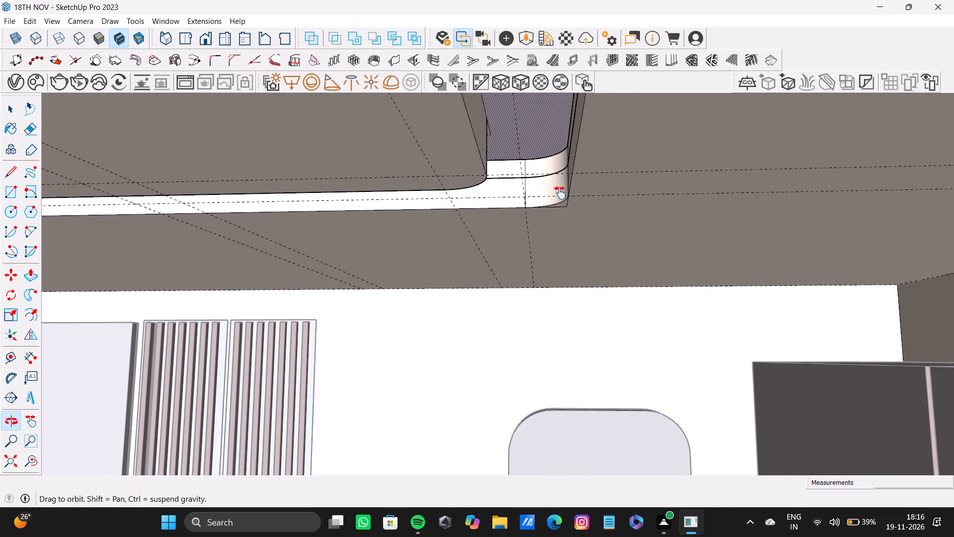
middle_click_drag(560, 193, 612, 189, "shift")
scroll(465, 168, "down", 13)
middle_click_drag(468, 150, 554, 189, "shift")
scroll(466, 156, "up", 2, "shift")
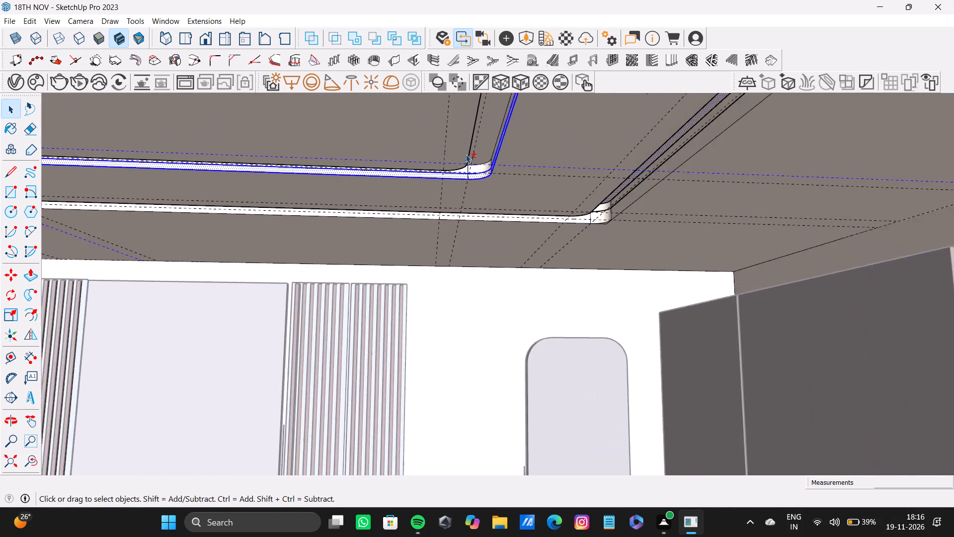
scroll(466, 154, "up", 16, "shift")
middle_click_drag(428, 191, 498, 219, "shift")
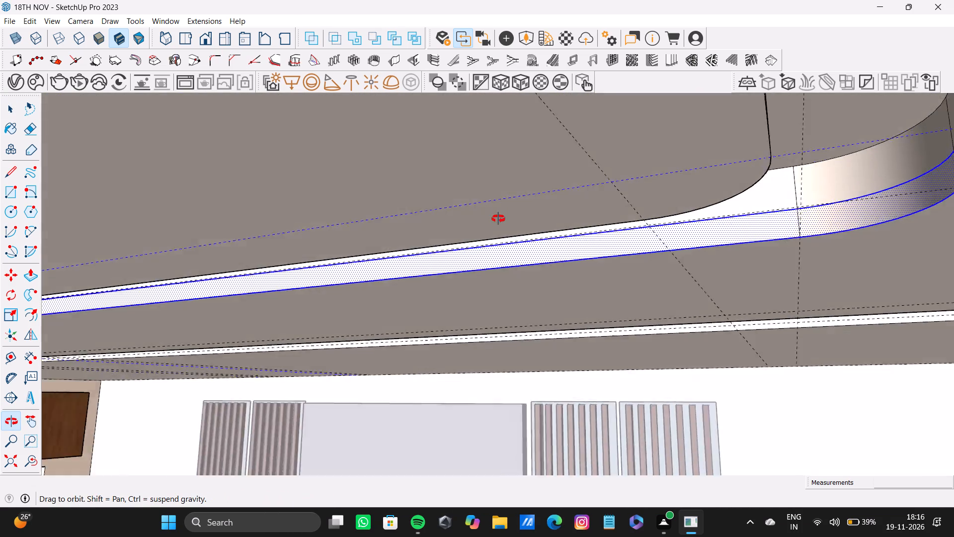
middle_click_drag(498, 219, 532, 204, "shift")
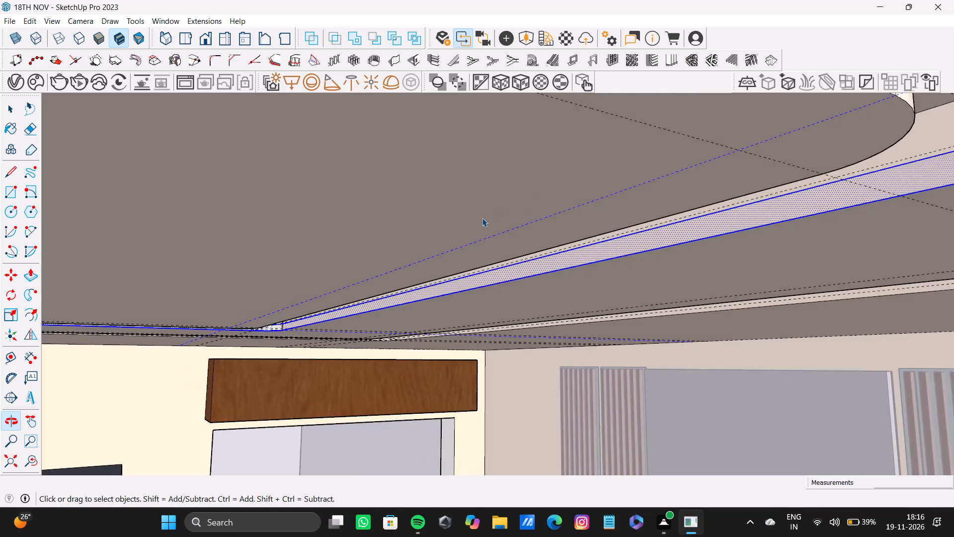
scroll(428, 261, "up", 4)
middle_click_drag(284, 307, 498, 160, "shift")
scroll(372, 272, "up", 12)
middle_click_drag(296, 264, 552, 201, "shift")
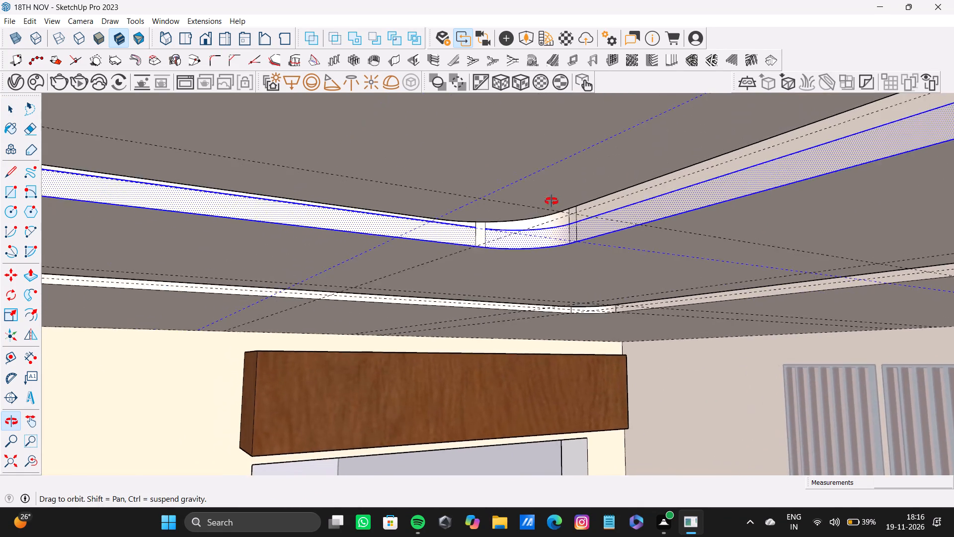
middle_click_drag(552, 201, 534, 183, "shift")
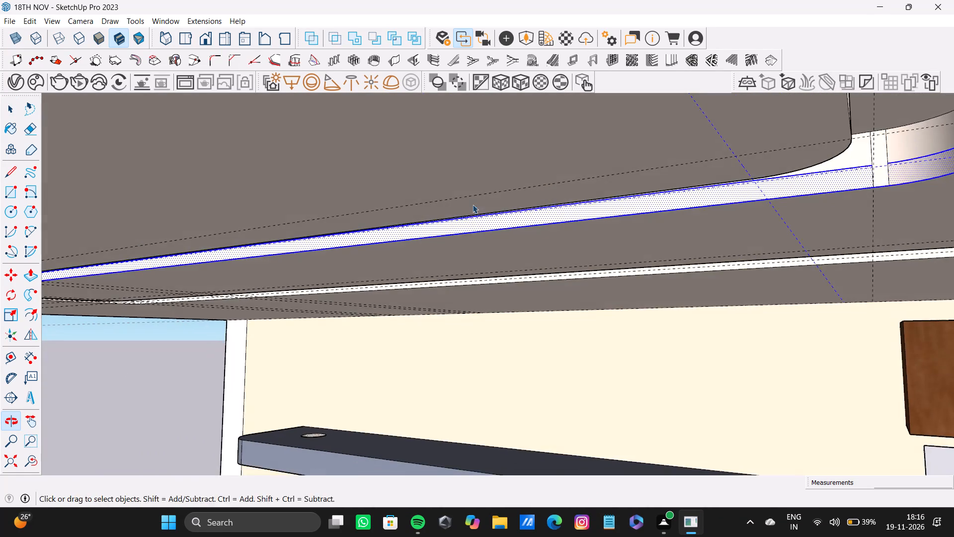
Add the lower band's long side face along the inner recess's window-opening side to the selection.
middle_click_drag(473, 204, 710, 111, "shift")
scroll(490, 161, "up", 7)
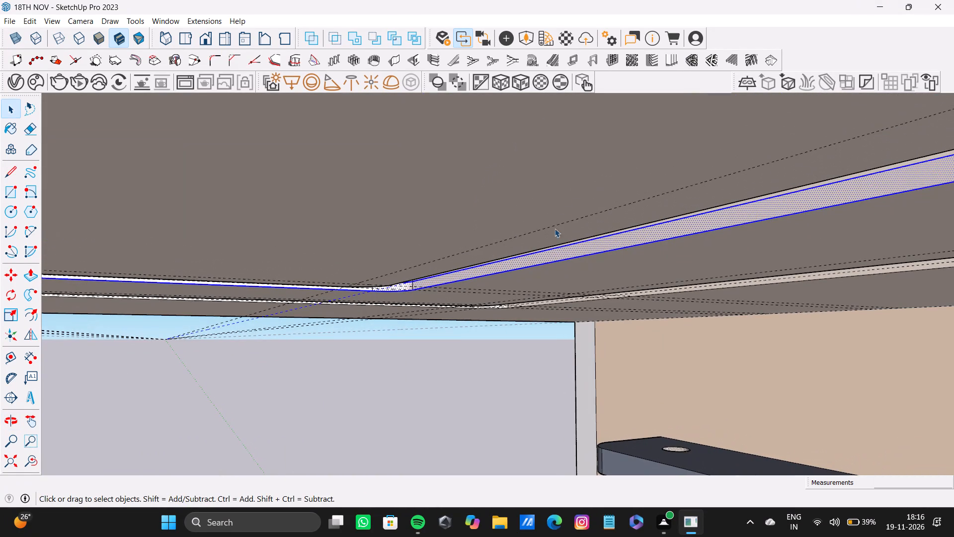
middle_click_drag(421, 269, 556, 189, "shift")
scroll(481, 249, "up", 11)
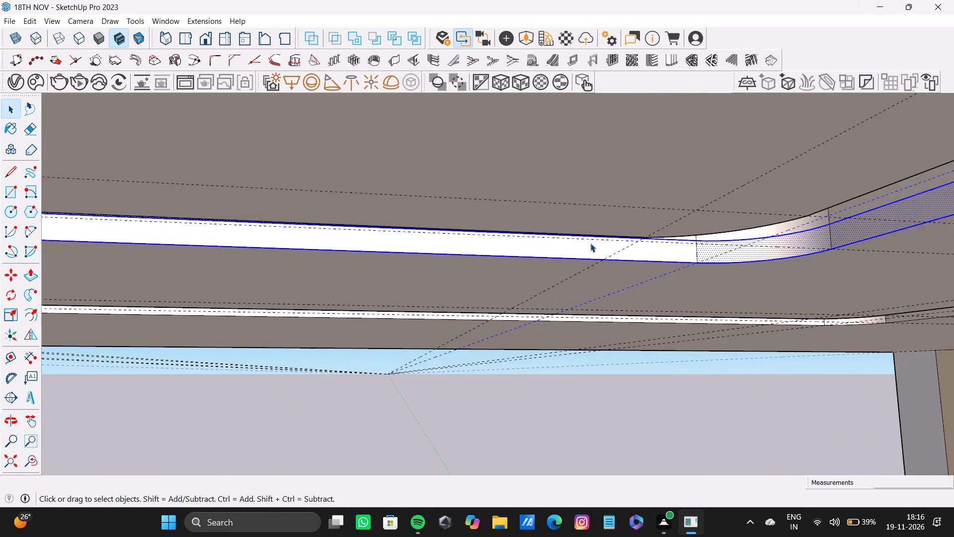
scroll(590, 243, "up", 3)
left_click(612, 249, "shift")
Add the curved band face and the narrow band faces at both of its ends at the following corner to the selection.
middle_click_drag(549, 244, 489, 204, "shift")
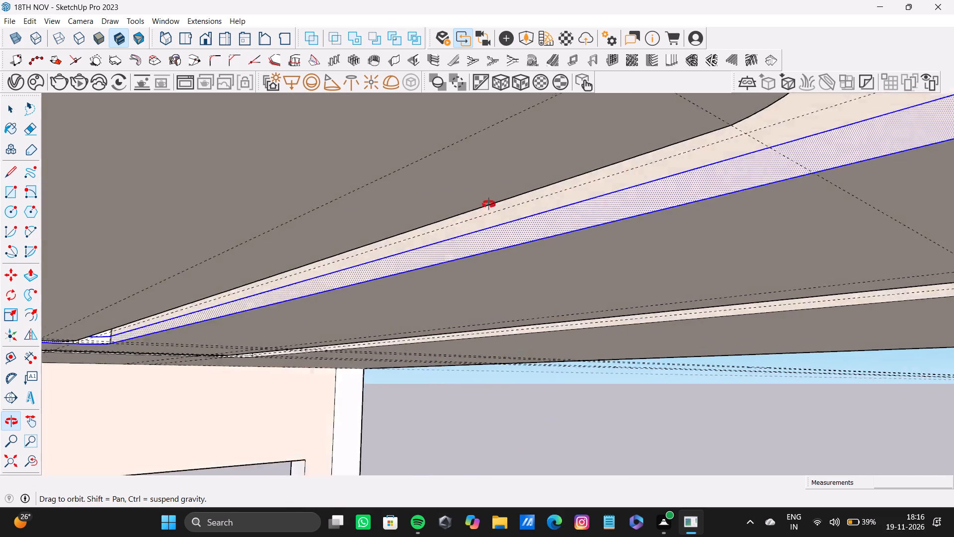
middle_click_drag(489, 204, 420, 232, "shift")
middle_click_drag(331, 250, 556, 227, "shift")
scroll(457, 279, "up", 20)
scroll(457, 279, "up", 1)
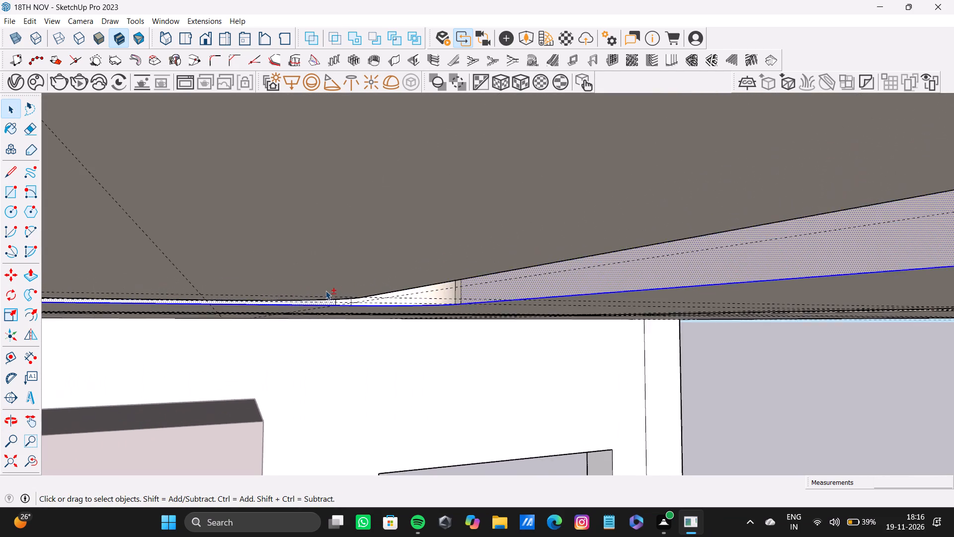
scroll(325, 290, "up", 3)
middle_click_drag(337, 293, 326, 244)
scroll(369, 316, "up", 3, "shift")
left_click(444, 370, "shift")
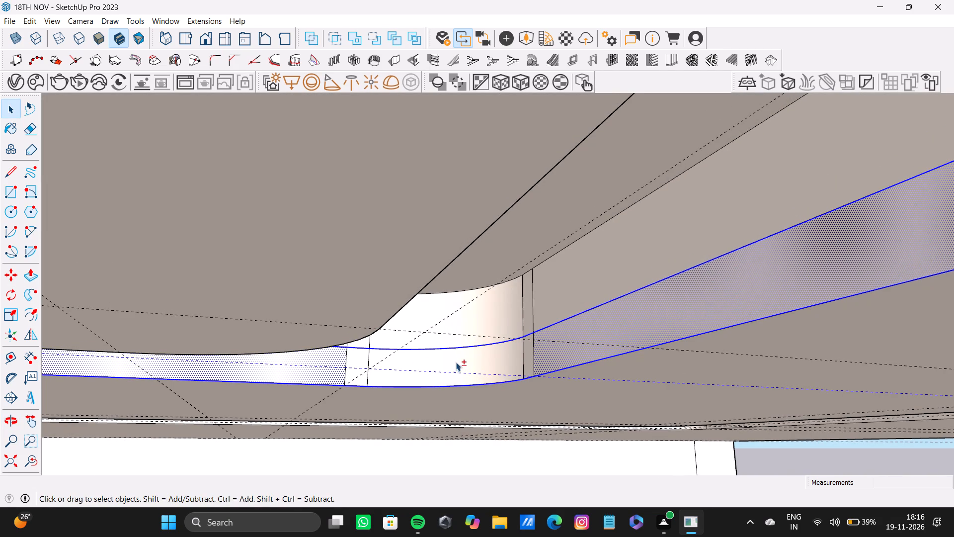
left_click(456, 362, "shift")
left_click(529, 361, "shift")
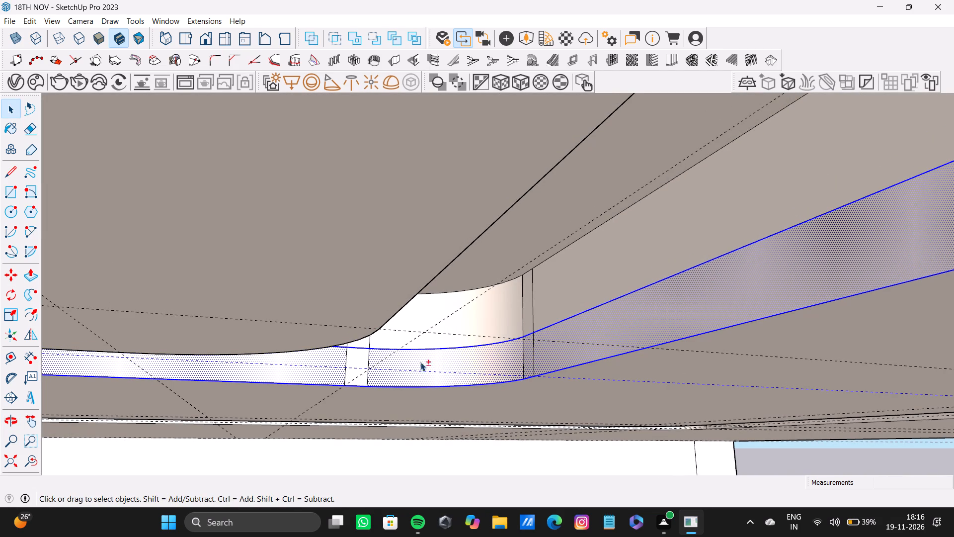
left_click(358, 366, "shift")
Check the inner recess's selected lower band and make it into a group.
scroll(355, 360, "down", 4, "shift")
middle_click_drag(354, 359, 477, 268, "shift")
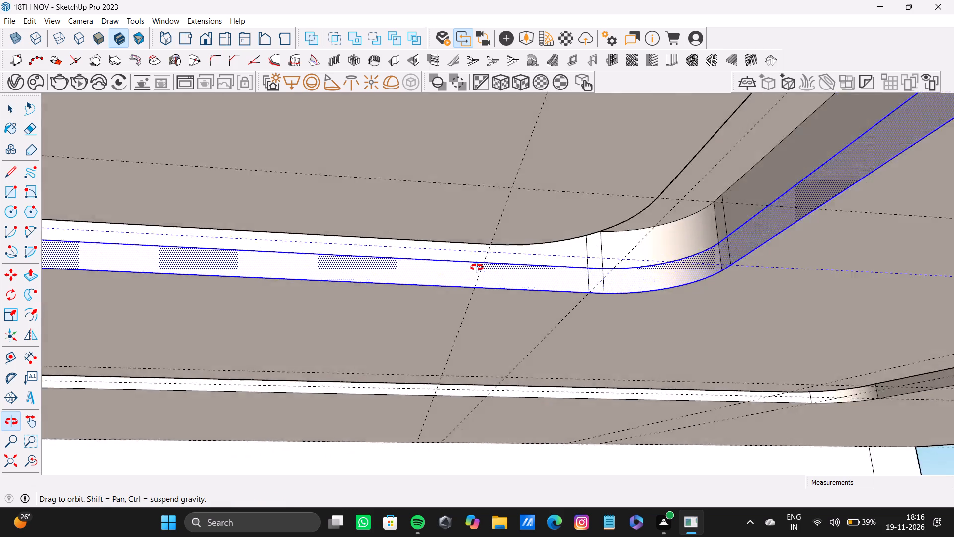
middle_click_drag(477, 268, 303, 290, "shift")
scroll(338, 297, "down", 3)
middle_click_drag(338, 304, 510, 293, "shift")
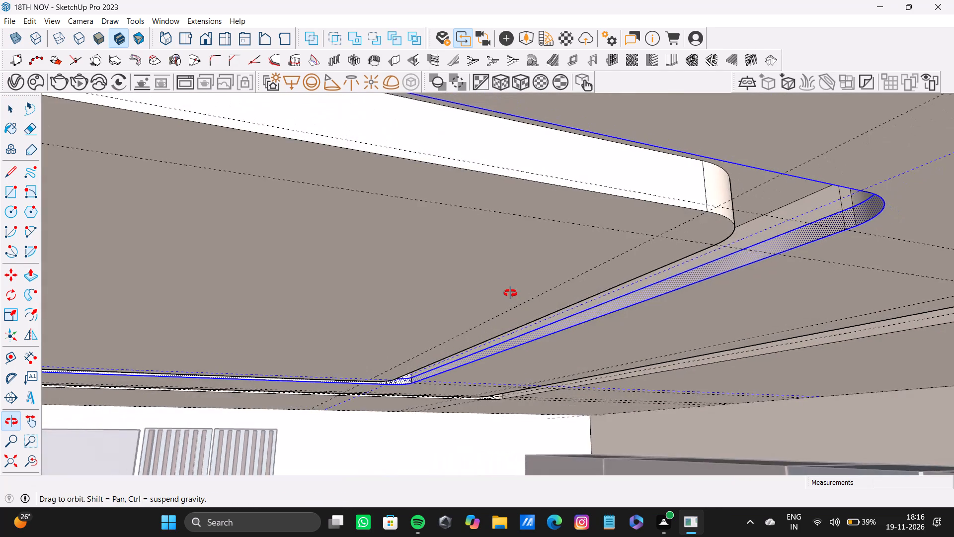
middle_click_drag(510, 293, 664, 235, "shift")
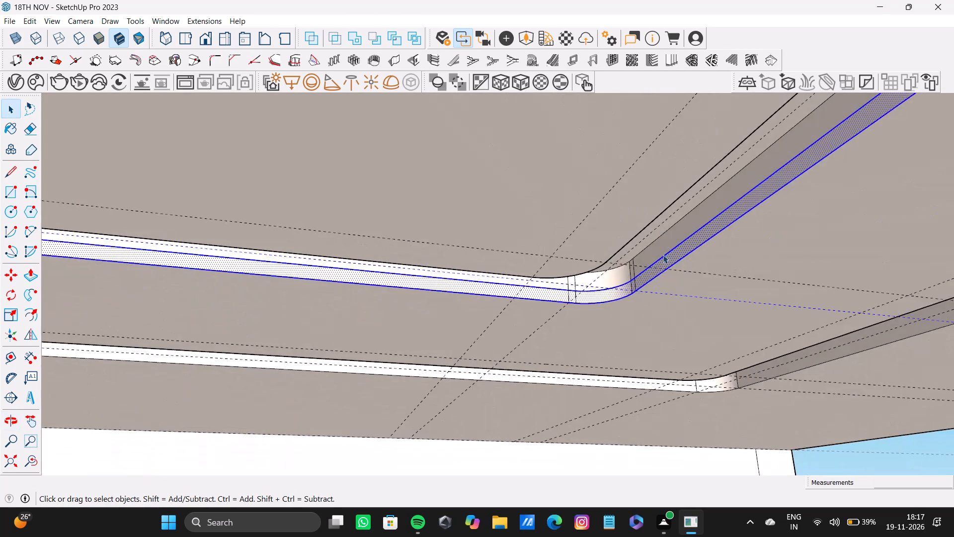
scroll(661, 264, "up", 10)
right_click(661, 268)
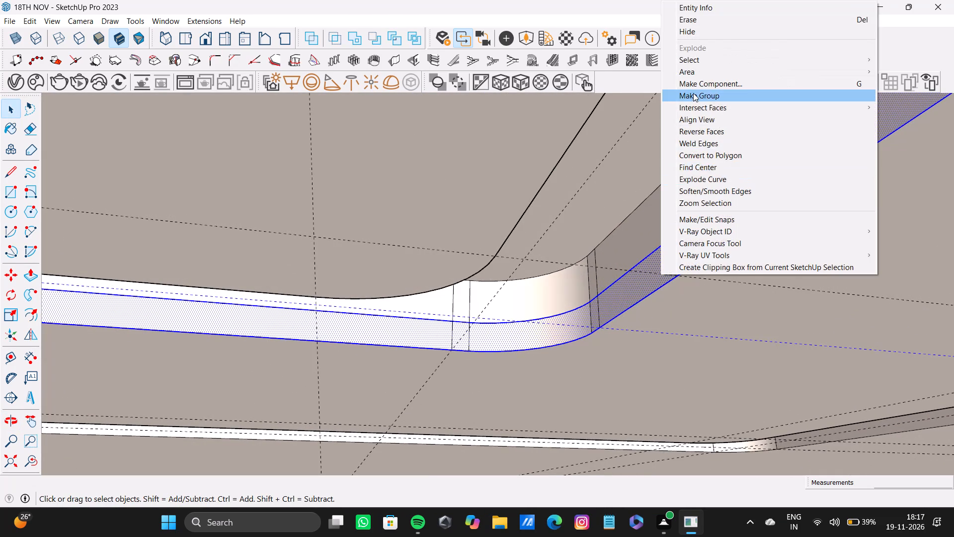
left_click(693, 93)
Convert the grouped lower band of the inner recess into a V-Ray mesh light.
left_click(405, 83)
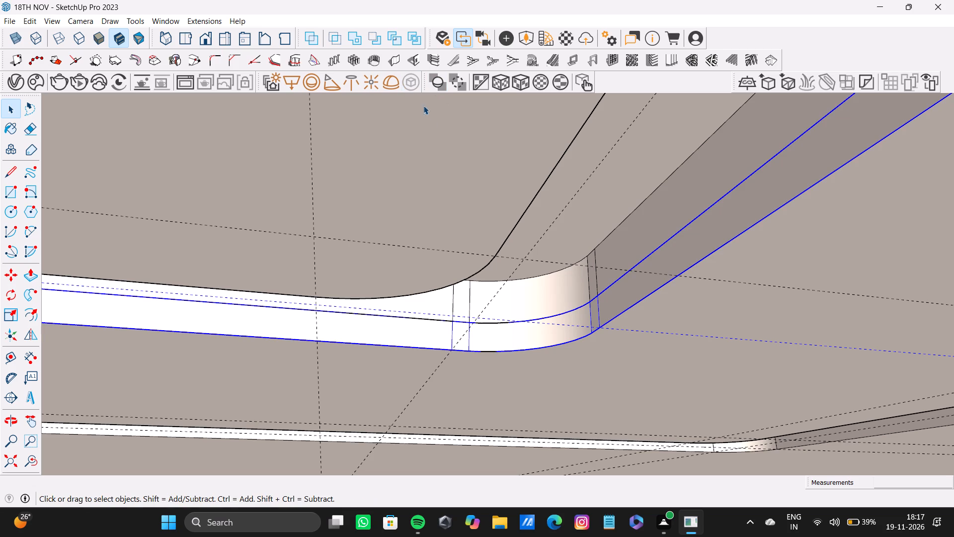
Clear the selection and examine the room interior, including the wardrobe, wall shelves, window opening and recessed ceiling.
left_click(13, 465)
middle_click_drag(307, 342, 631, 450)
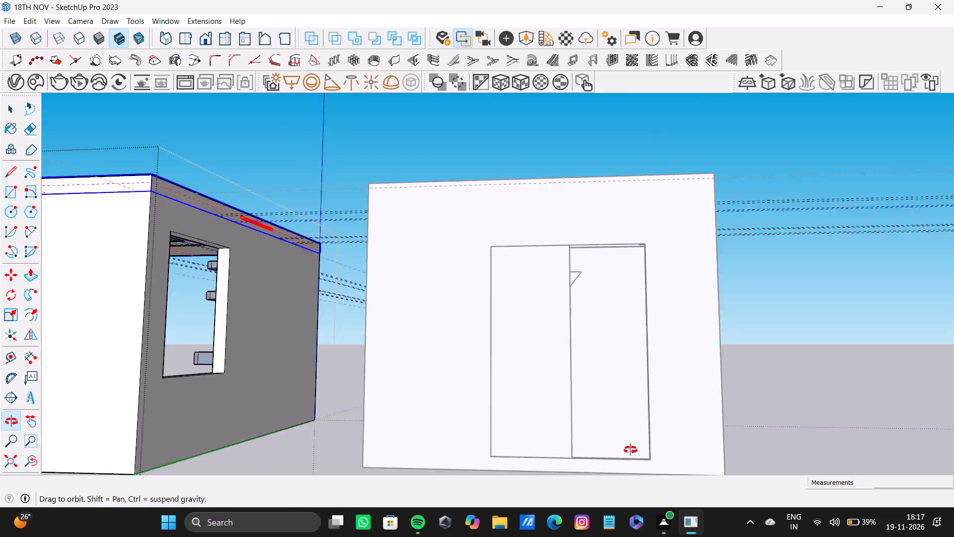
middle_click_drag(631, 450, 645, 469)
key("space")
left_click(362, 197)
scroll(448, 255, "down", 5)
middle_click_drag(446, 257, 233, 298)
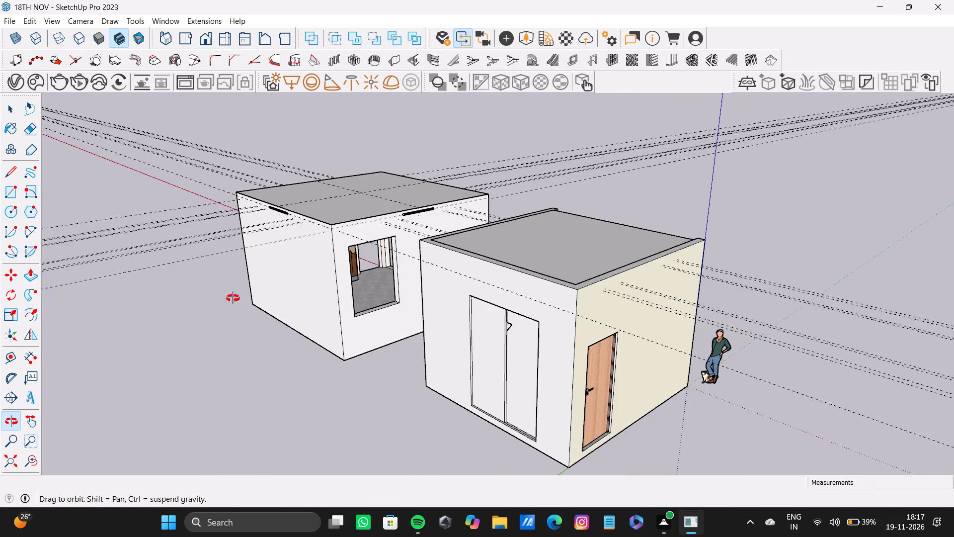
middle_click_drag(233, 298, 236, 295)
key("space")
left_click(678, 194)
scroll(779, 245, "up", 1)
middle_click_drag(765, 240, 410, 220)
scroll(511, 224, "up", 9)
middle_click_drag(611, 269, 478, 263, "shift")
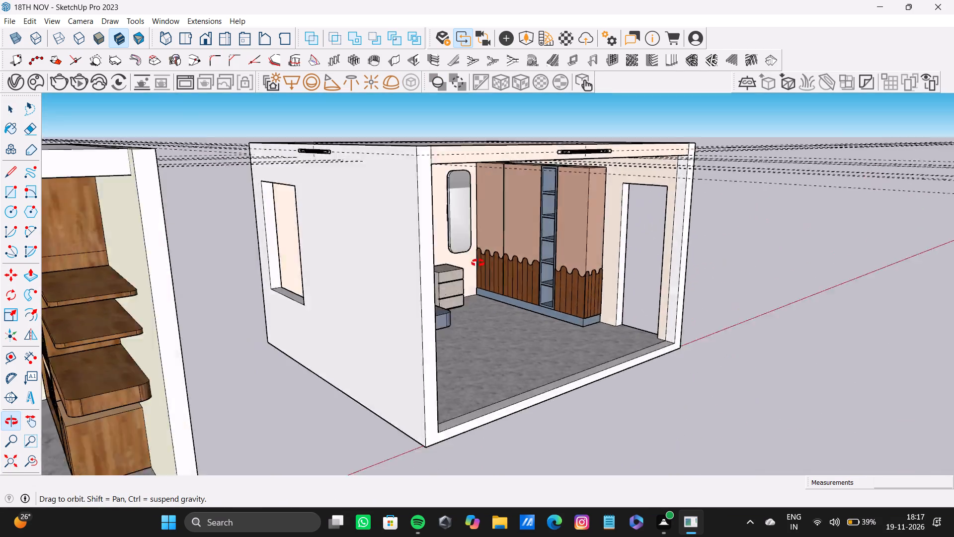
middle_click_drag(478, 263, 456, 253, "shift")
scroll(532, 269, "up", 11)
scroll(540, 277, "down", 7)
middle_click_drag(540, 277, 572, 281, "shift")
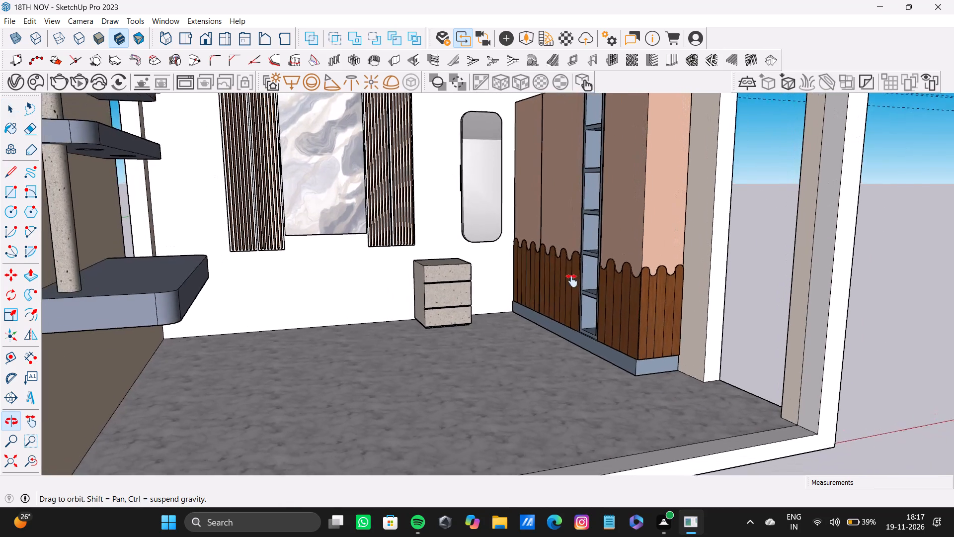
middle_click_drag(572, 281, 580, 287, "shift")
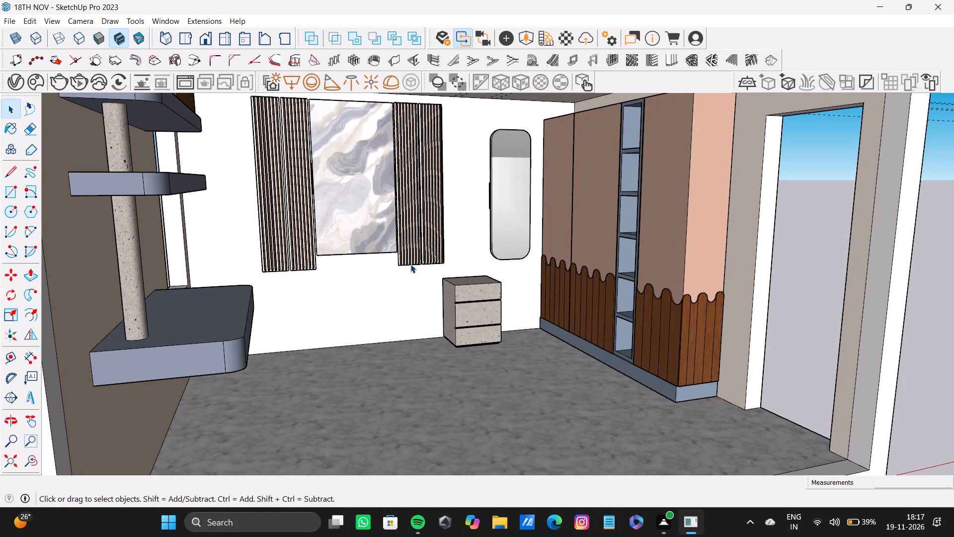
scroll(575, 299, "down", 3)
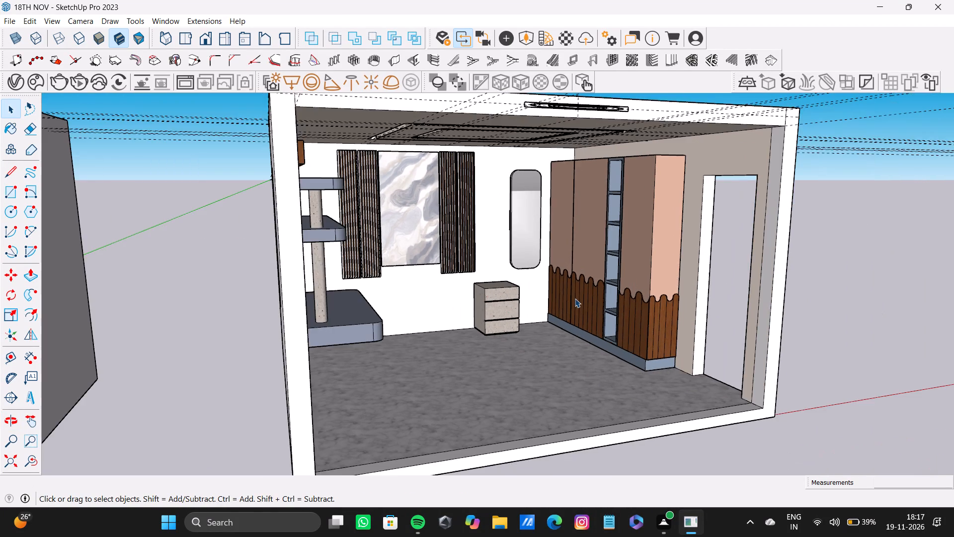
middle_click_drag(575, 298, 427, 306, "shift")
scroll(372, 273, "up", 3)
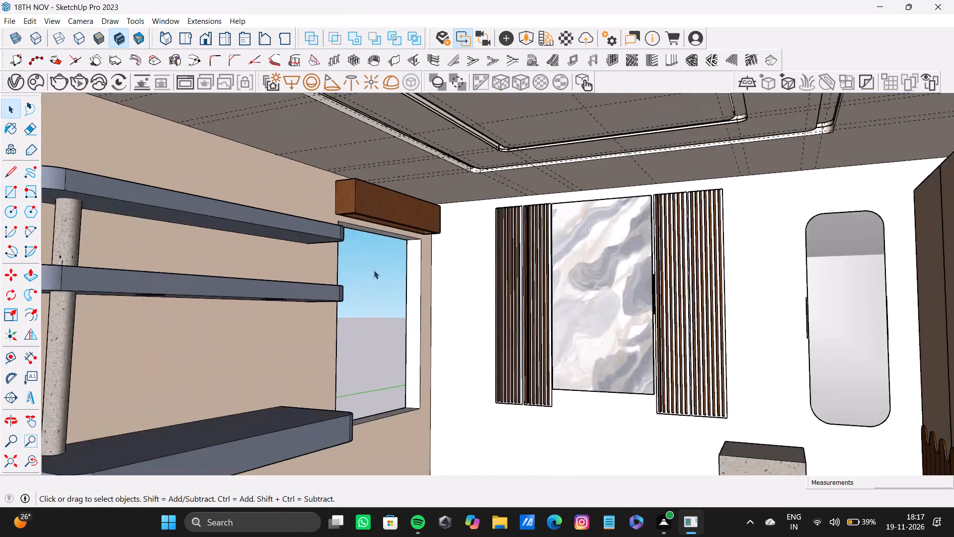
scroll(374, 270, "up", 4)
scroll(375, 267, "down", 7)
middle_click_drag(379, 264, 383, 235, "shift")
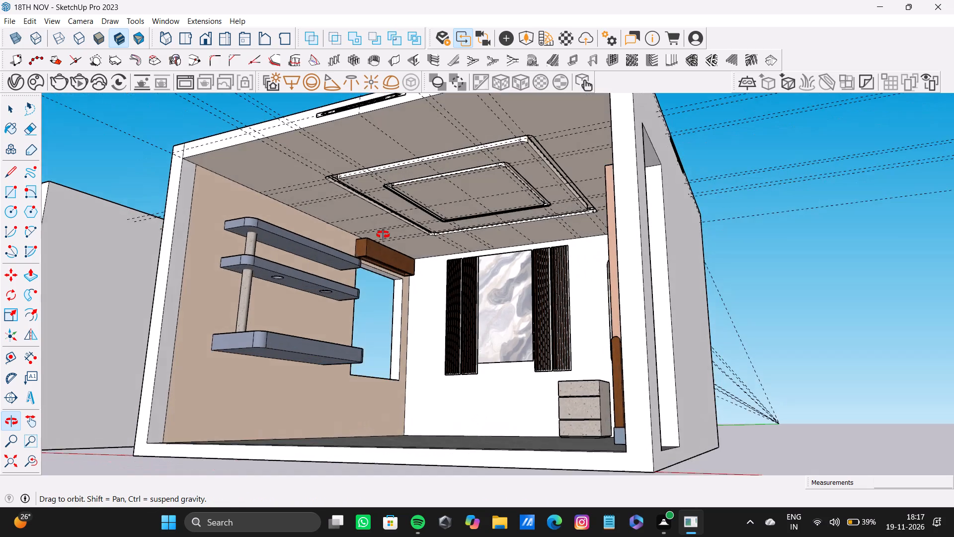
middle_click_drag(383, 235, 470, 331, "shift")
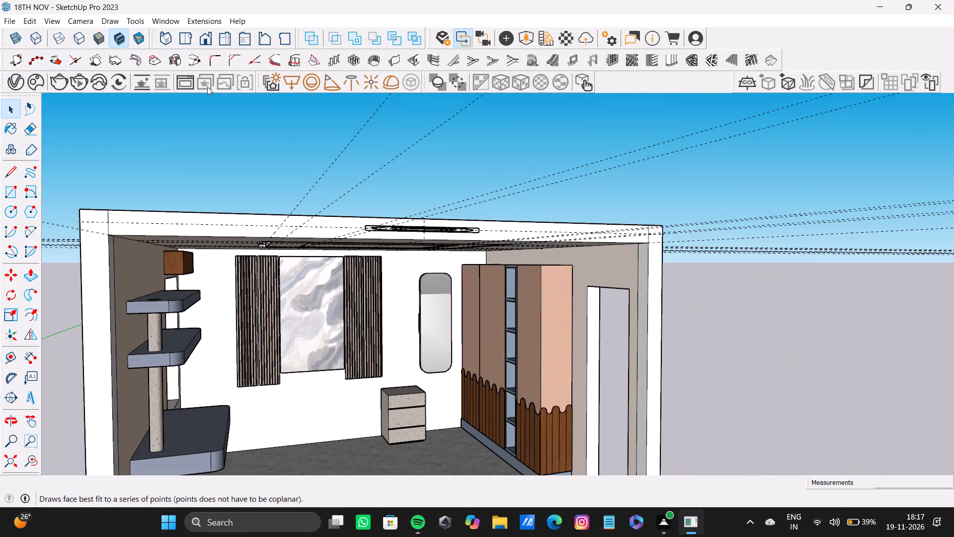
Place a V-Ray spot light on the underside of the top panel in the wardrobe's uppermost open shelf compartment.
left_click(334, 86)
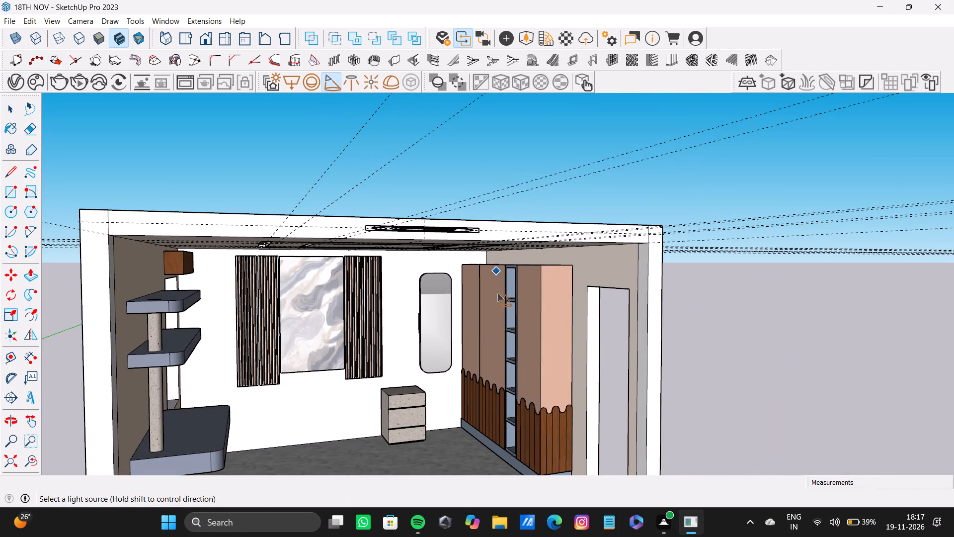
scroll(505, 314, "up", 8)
middle_click_drag(481, 314, 585, 285)
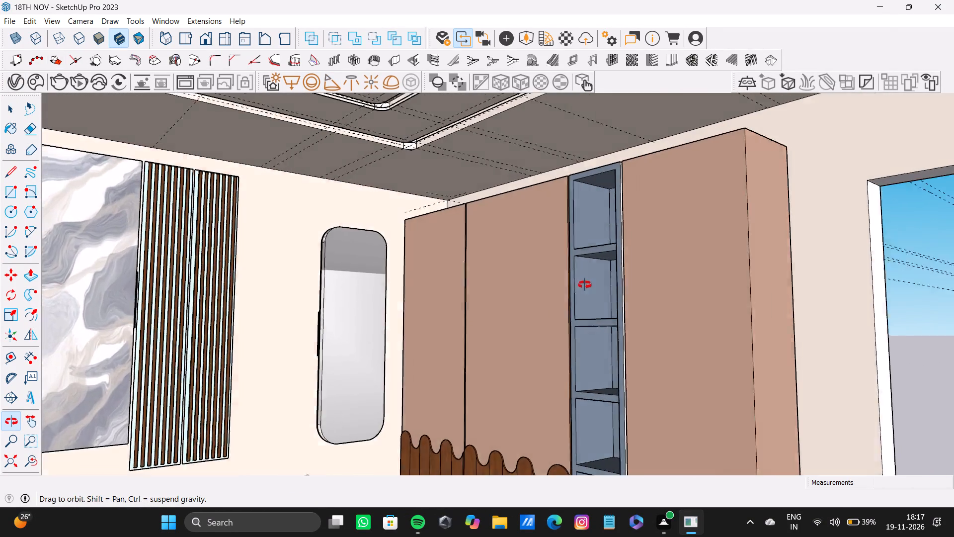
middle_click_drag(585, 285, 538, 310)
scroll(519, 274, "up", 2, "shift")
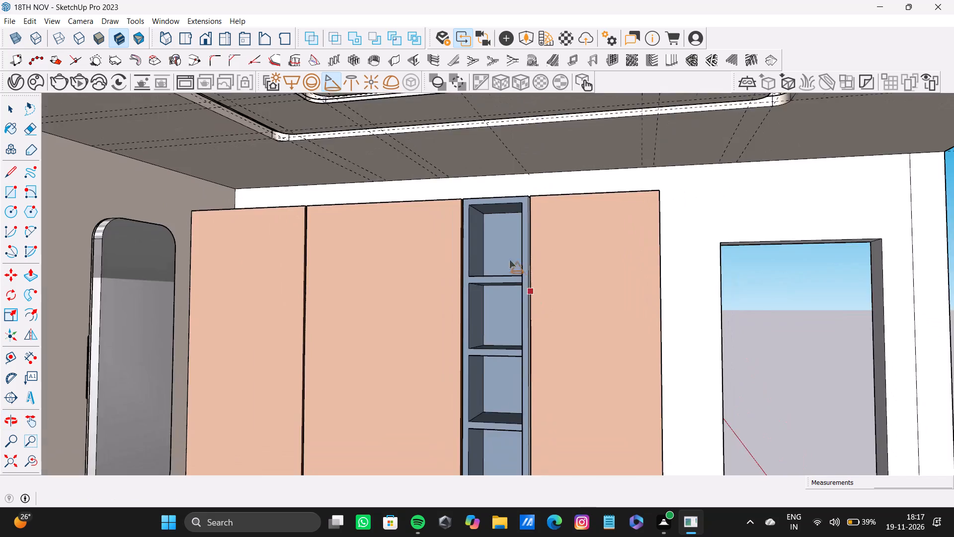
scroll(509, 260, "up", 9, "shift")
middle_click_drag(505, 229, 487, 305, "shift")
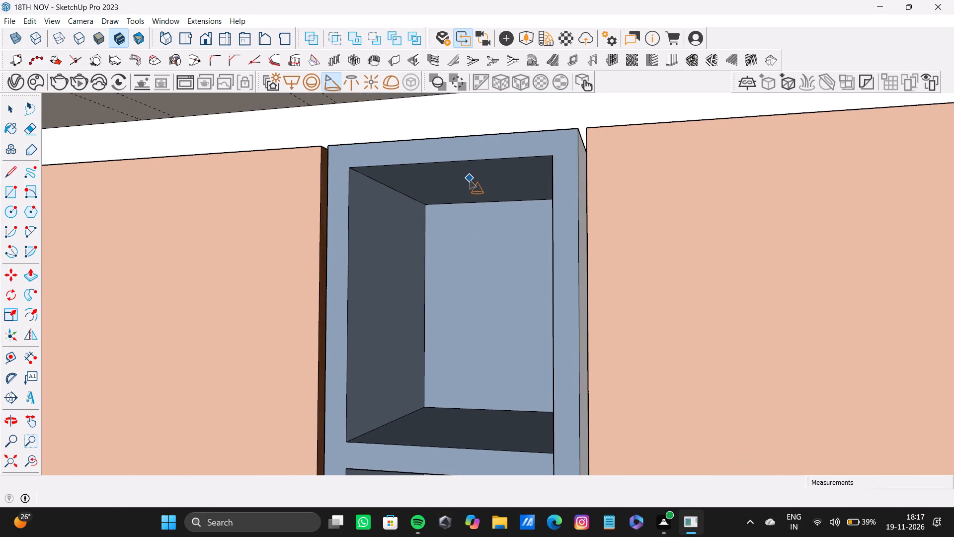
left_click(470, 180)
key("v")
key("space")
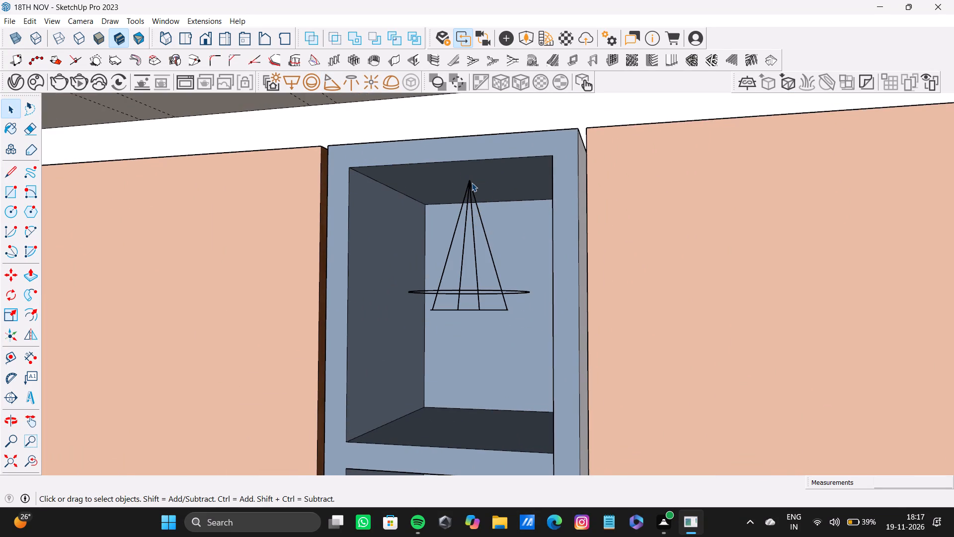
Rotate the spot light inside the wardrobe's uppermost open shelf compartment.
left_click(472, 182)
middle_click_drag(469, 200, 435, 161, "shift")
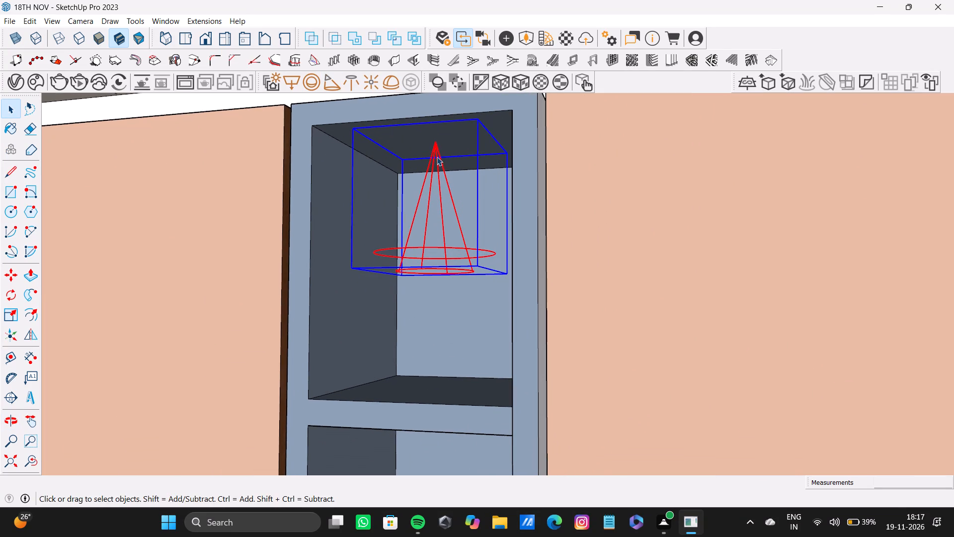
key("q")
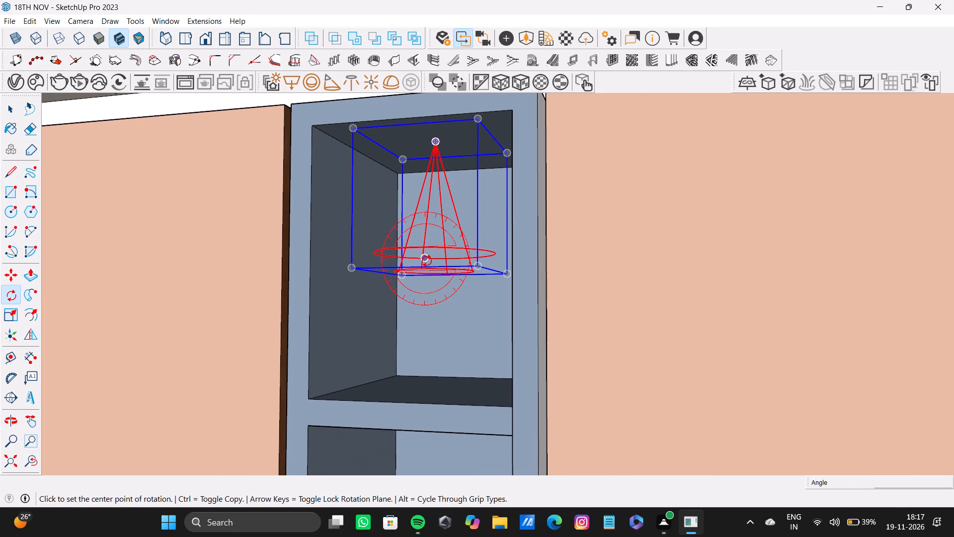
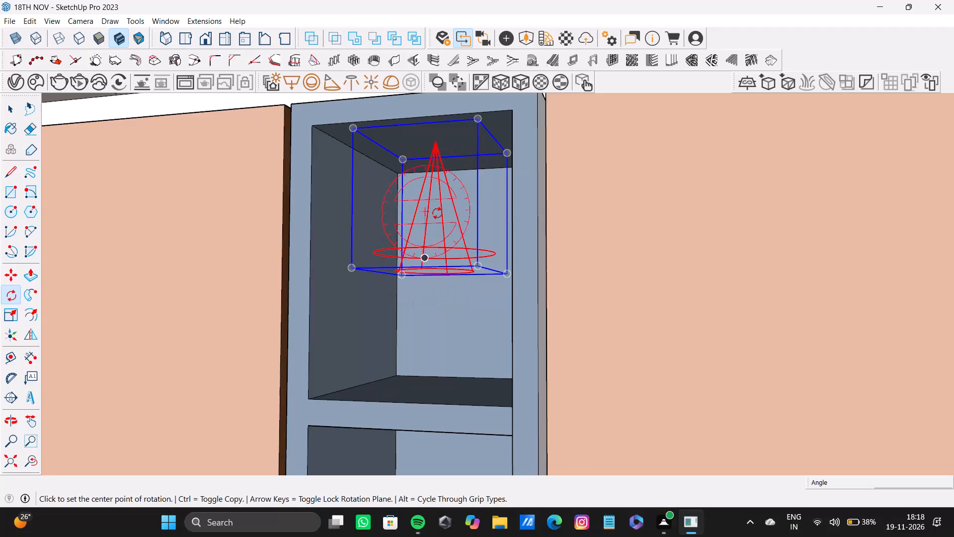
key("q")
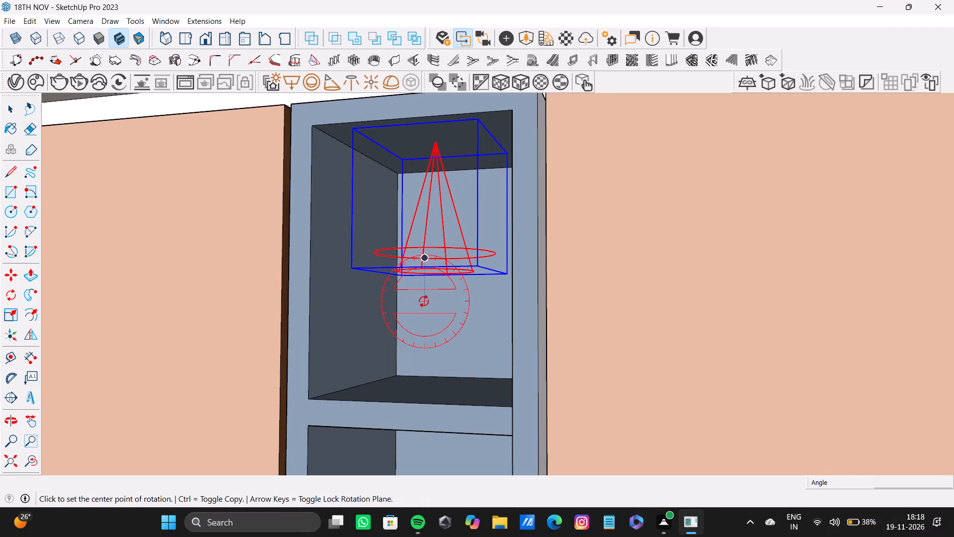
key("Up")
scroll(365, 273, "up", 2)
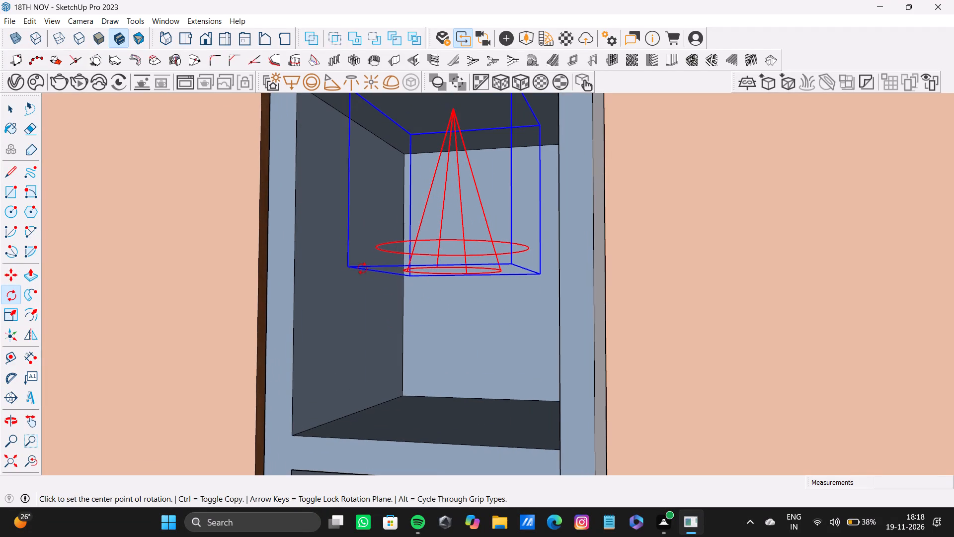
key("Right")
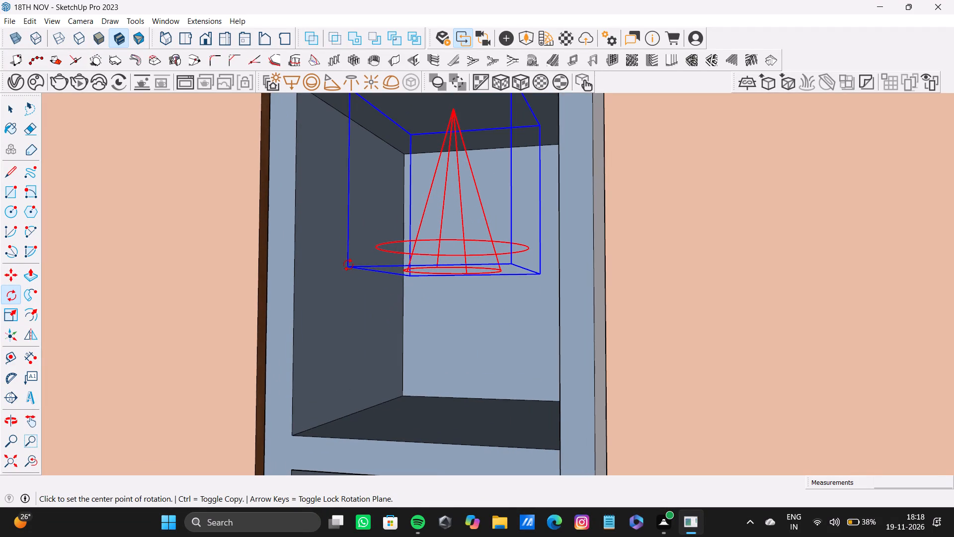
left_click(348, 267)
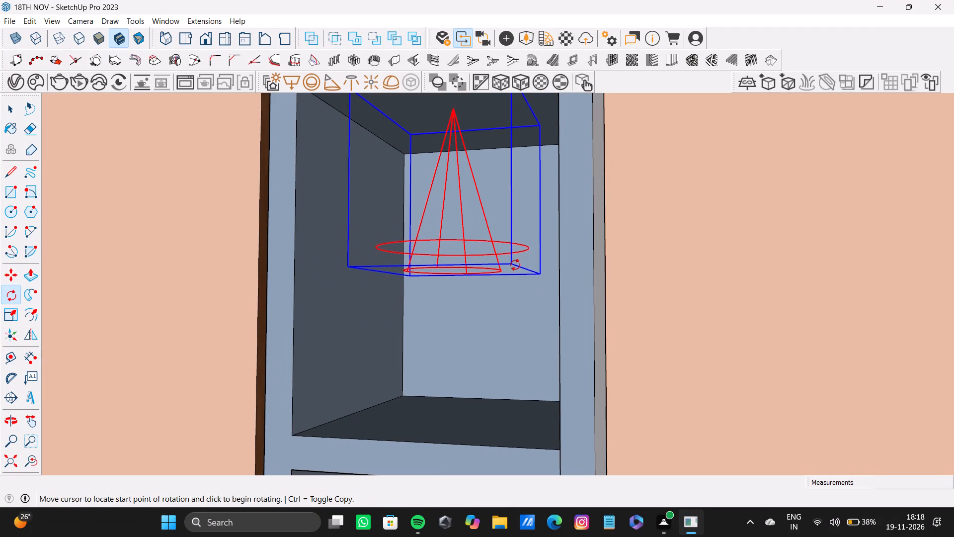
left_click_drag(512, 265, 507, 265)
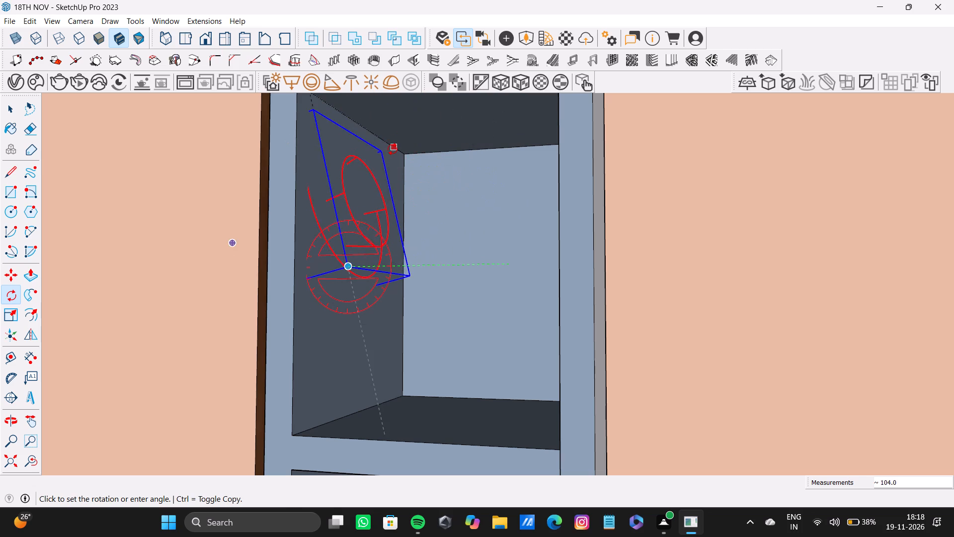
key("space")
Rotate the selected cone-shaped light in the cabinet's upper niche with the rotation plane locked to the green axis.
key("a")
key("q")
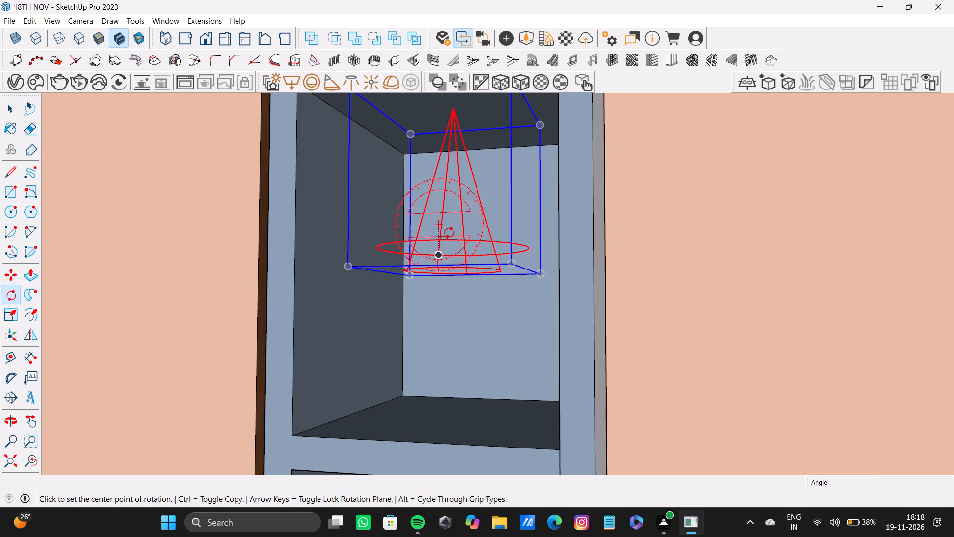
key("Left")
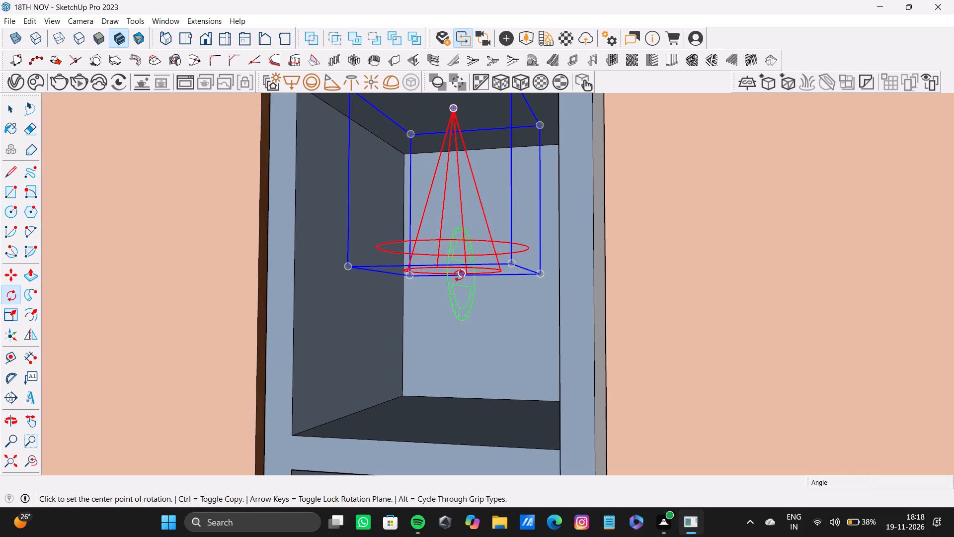
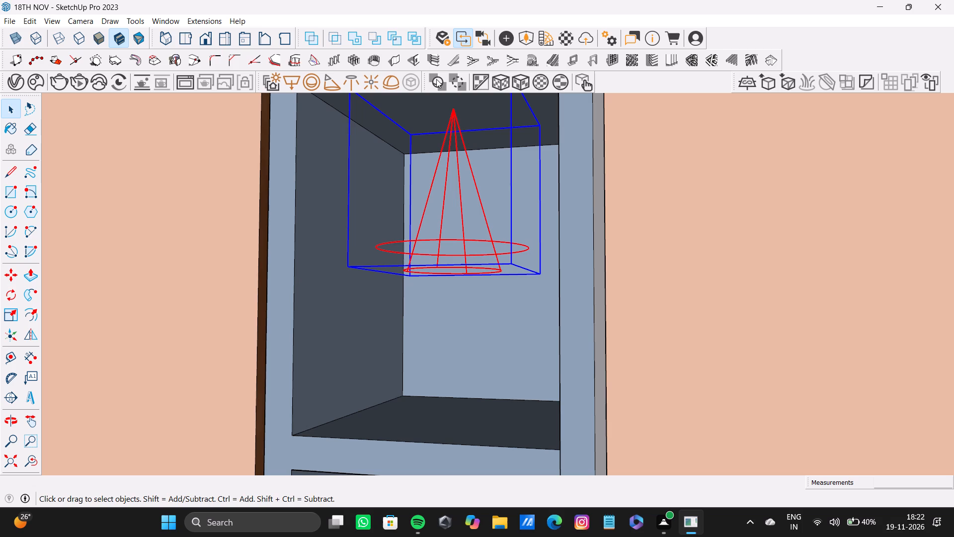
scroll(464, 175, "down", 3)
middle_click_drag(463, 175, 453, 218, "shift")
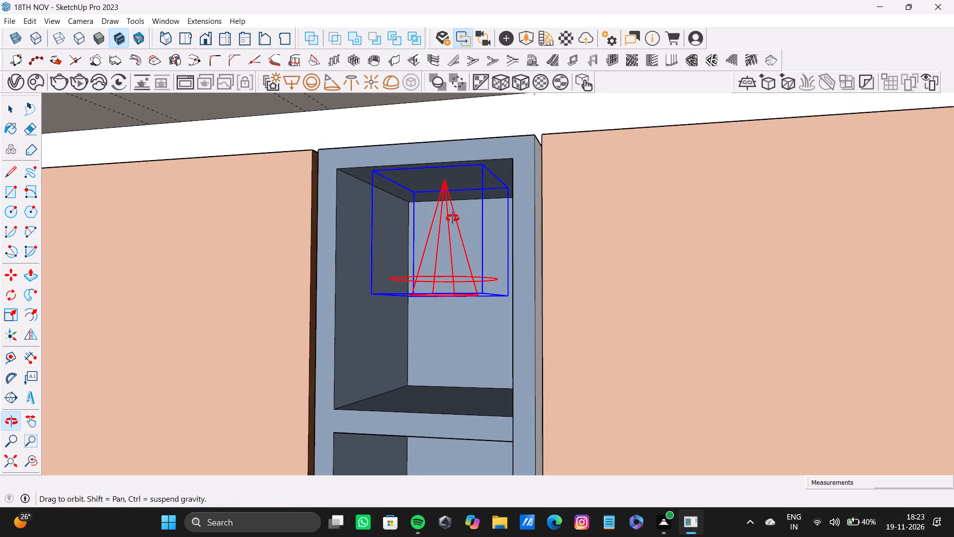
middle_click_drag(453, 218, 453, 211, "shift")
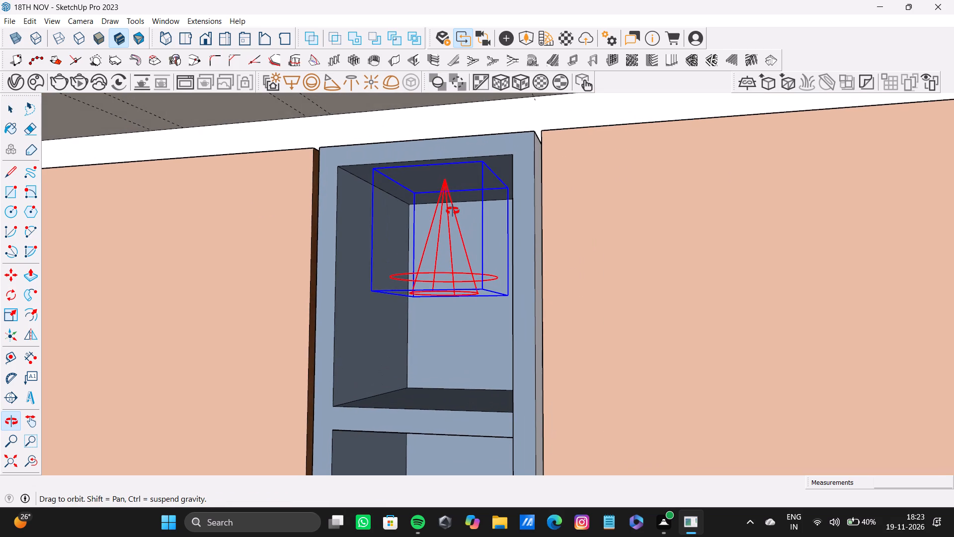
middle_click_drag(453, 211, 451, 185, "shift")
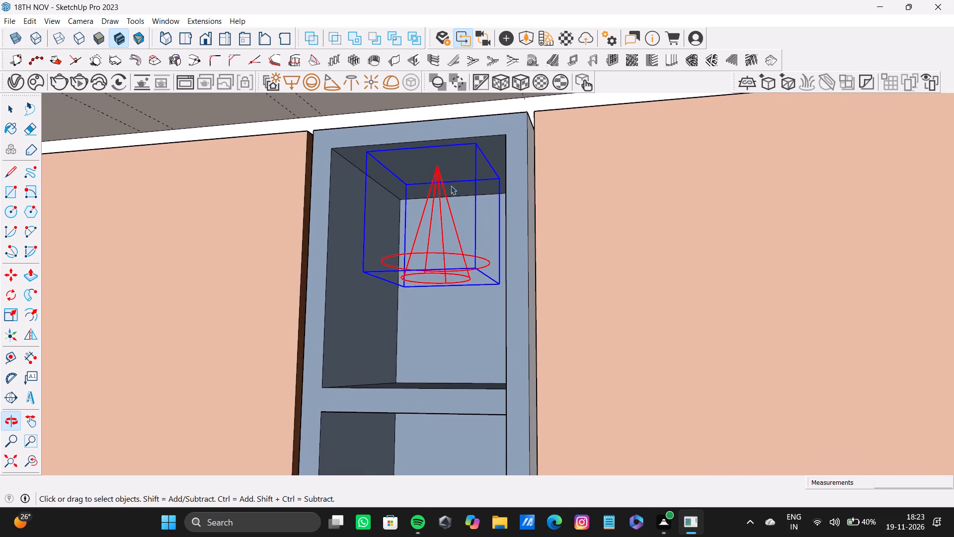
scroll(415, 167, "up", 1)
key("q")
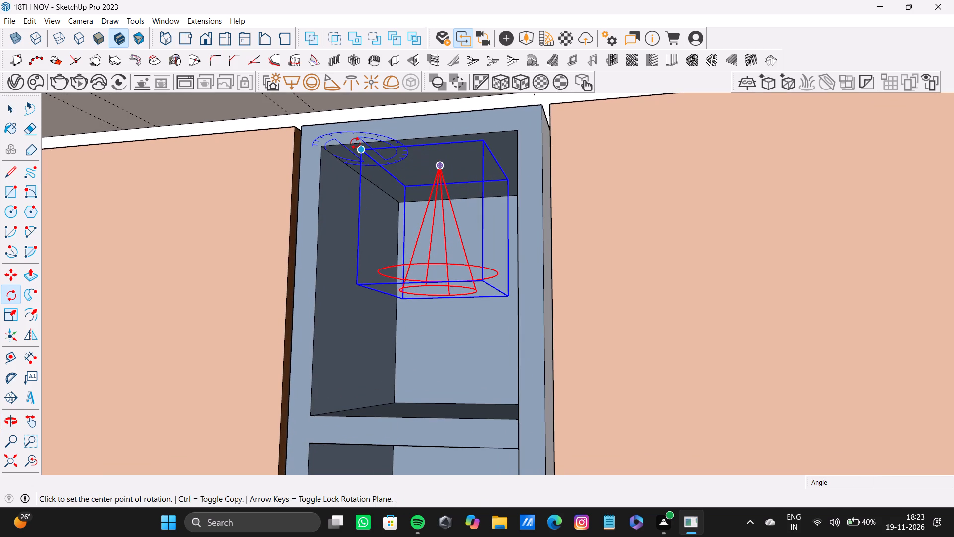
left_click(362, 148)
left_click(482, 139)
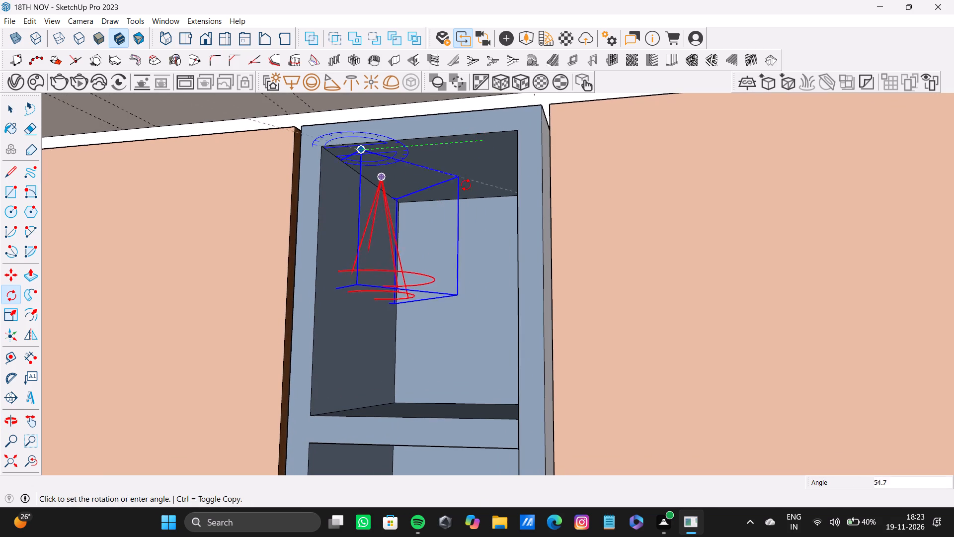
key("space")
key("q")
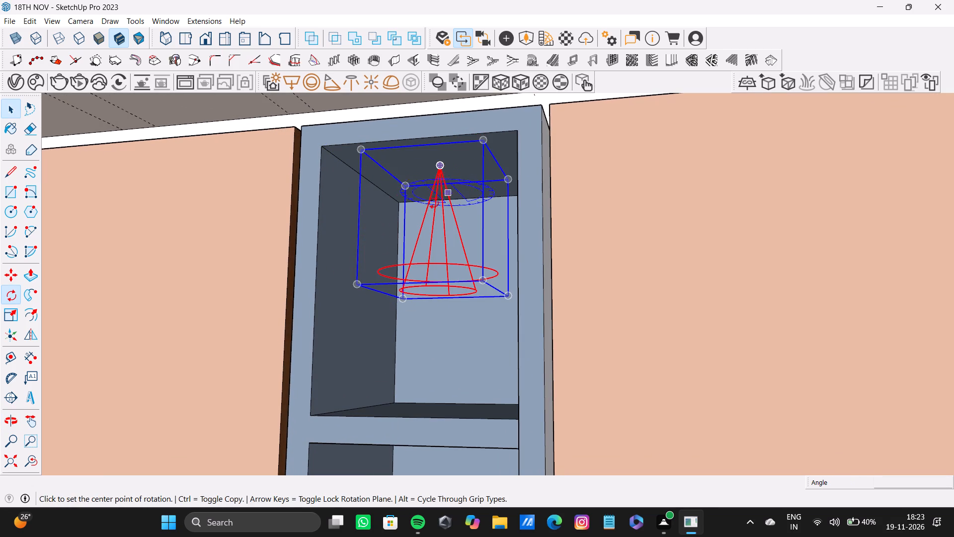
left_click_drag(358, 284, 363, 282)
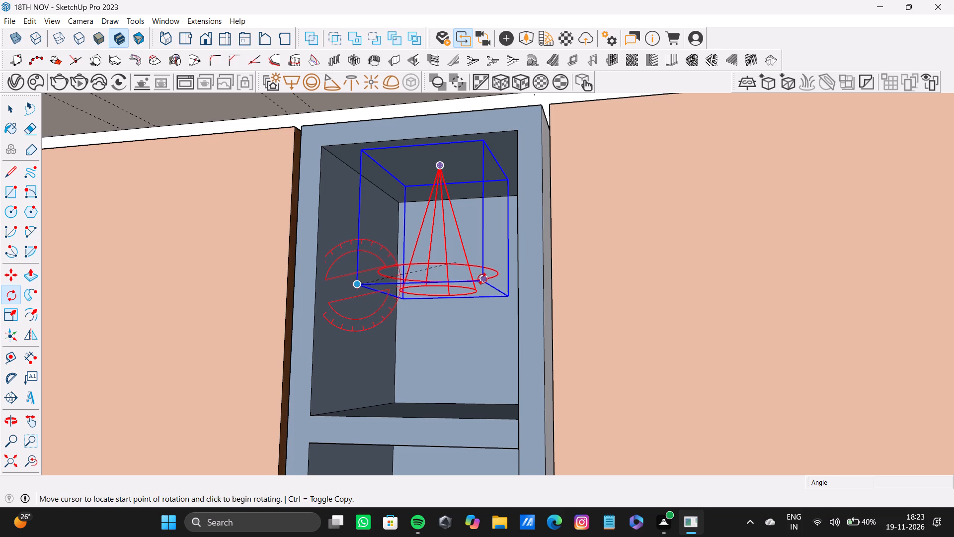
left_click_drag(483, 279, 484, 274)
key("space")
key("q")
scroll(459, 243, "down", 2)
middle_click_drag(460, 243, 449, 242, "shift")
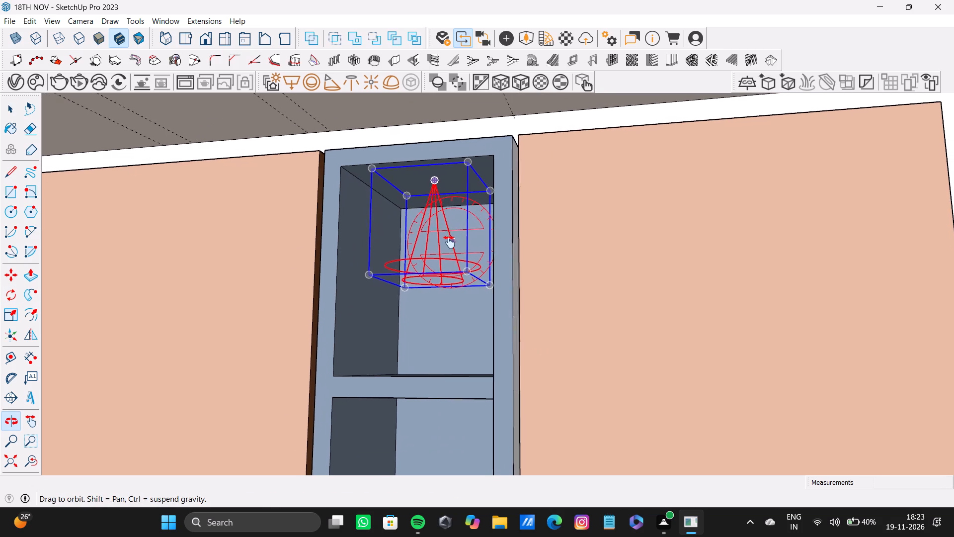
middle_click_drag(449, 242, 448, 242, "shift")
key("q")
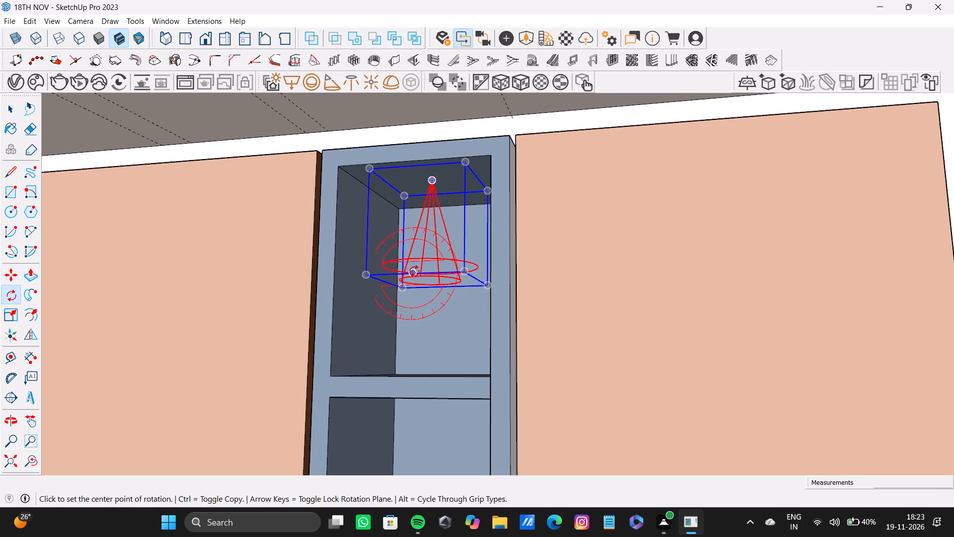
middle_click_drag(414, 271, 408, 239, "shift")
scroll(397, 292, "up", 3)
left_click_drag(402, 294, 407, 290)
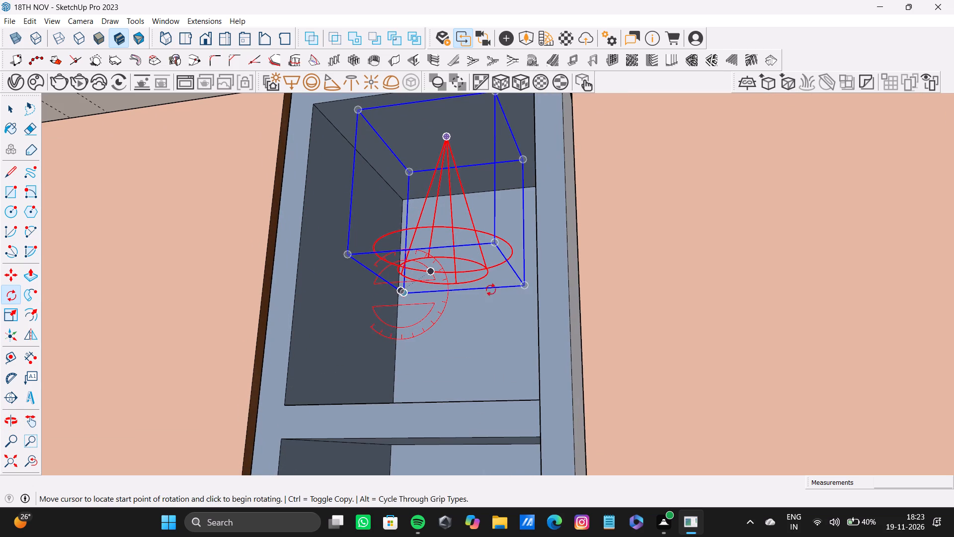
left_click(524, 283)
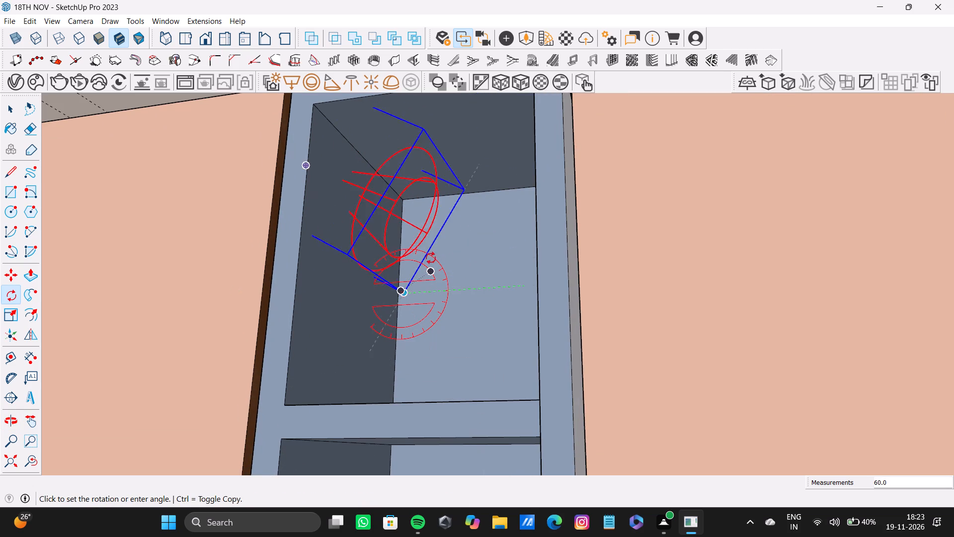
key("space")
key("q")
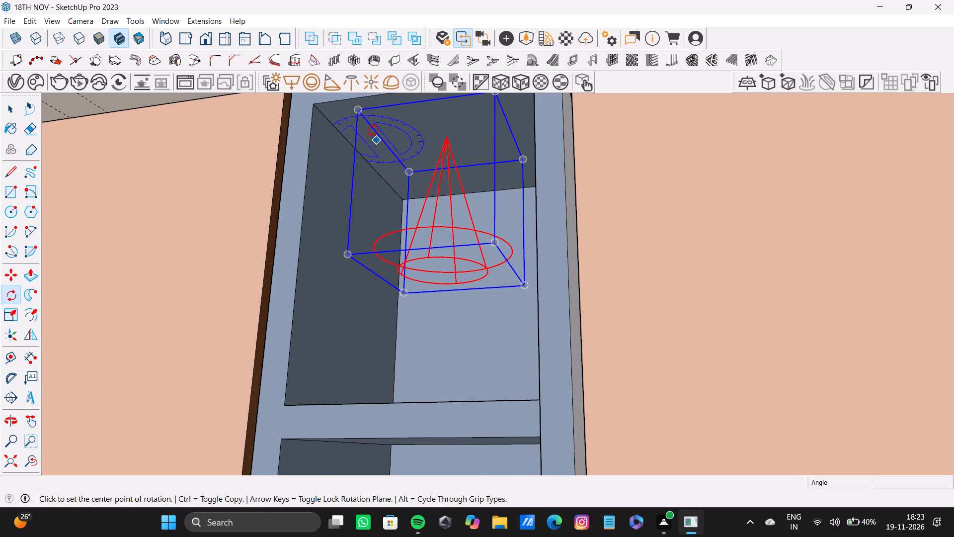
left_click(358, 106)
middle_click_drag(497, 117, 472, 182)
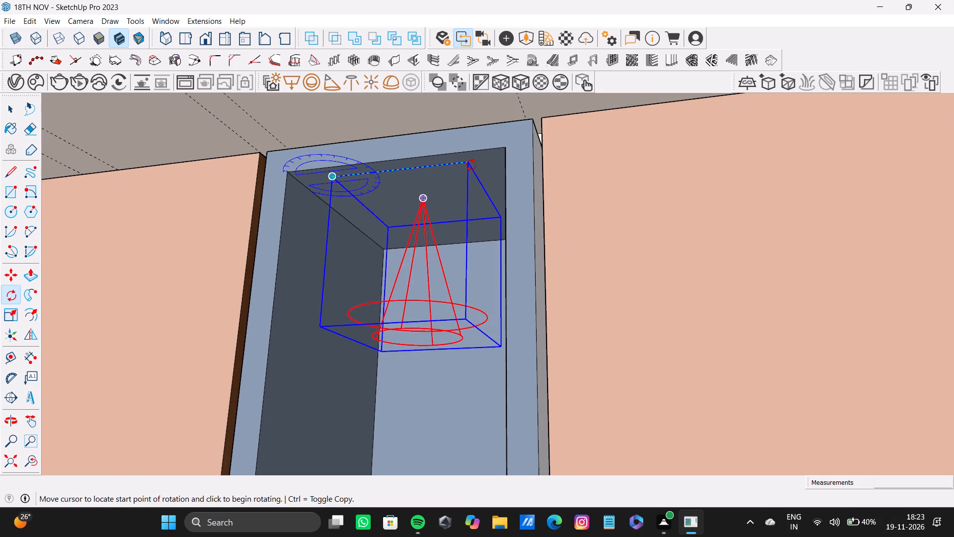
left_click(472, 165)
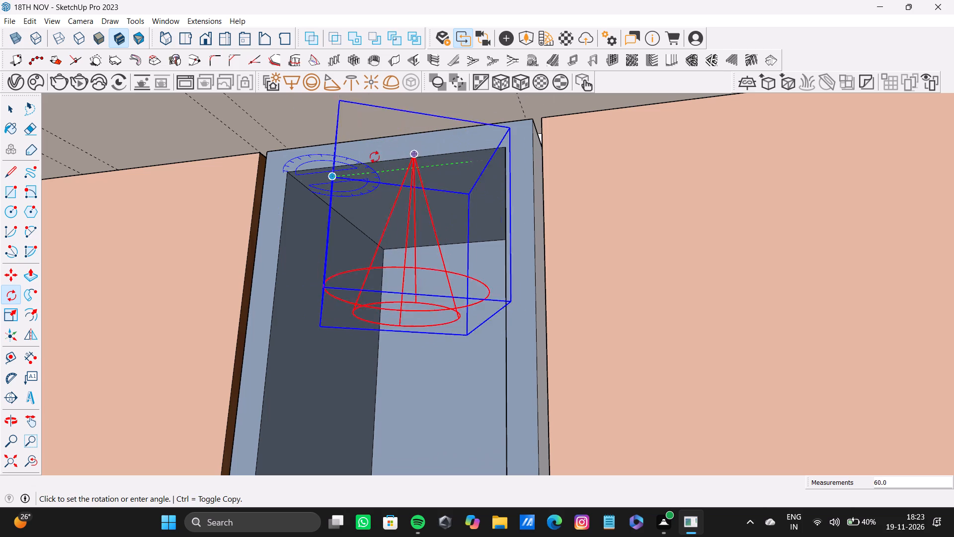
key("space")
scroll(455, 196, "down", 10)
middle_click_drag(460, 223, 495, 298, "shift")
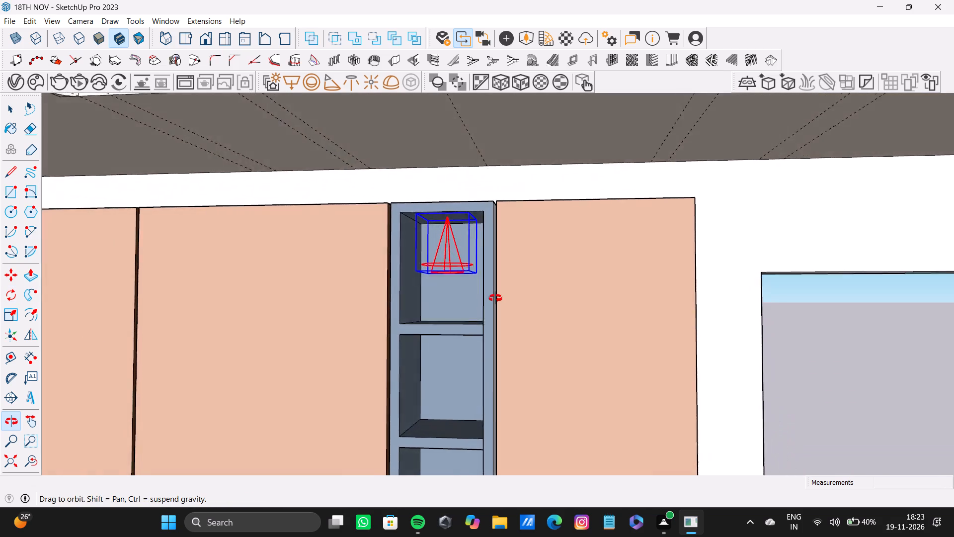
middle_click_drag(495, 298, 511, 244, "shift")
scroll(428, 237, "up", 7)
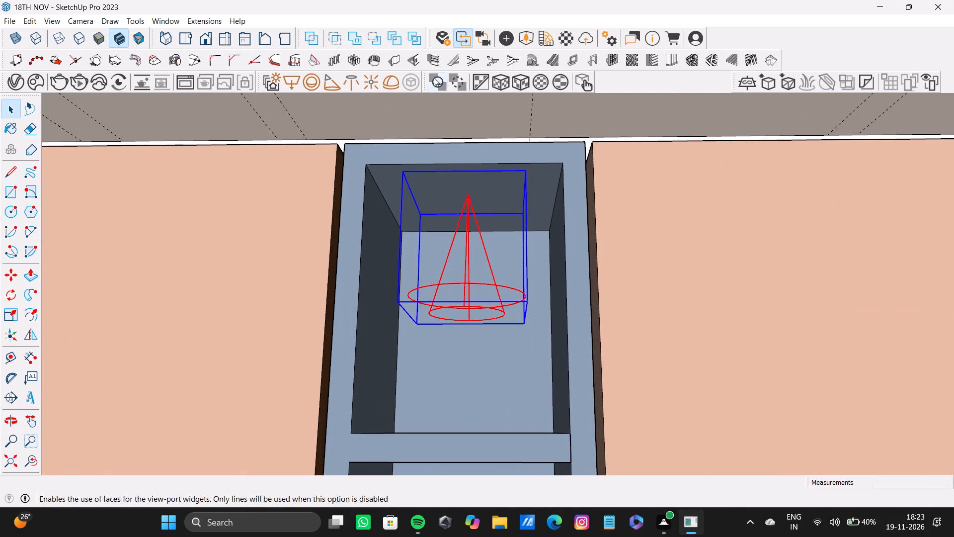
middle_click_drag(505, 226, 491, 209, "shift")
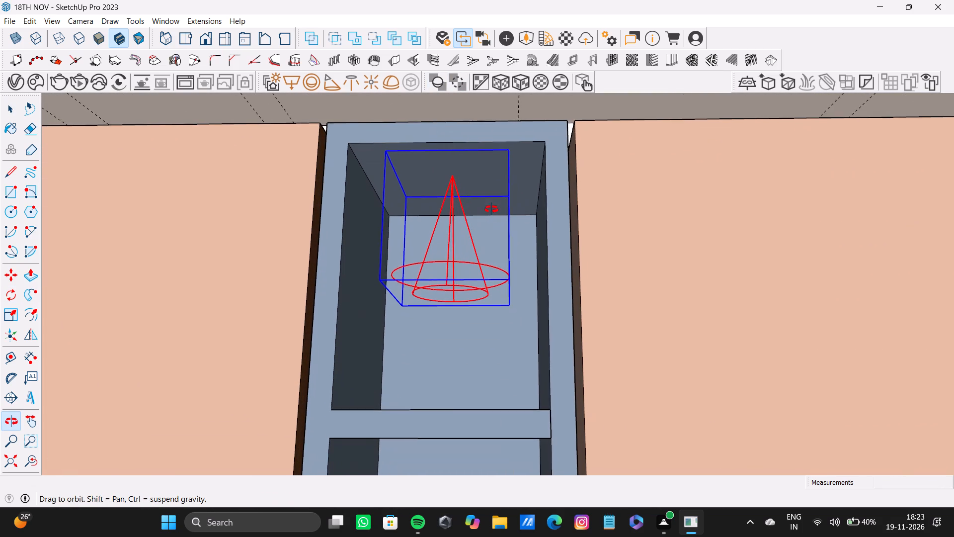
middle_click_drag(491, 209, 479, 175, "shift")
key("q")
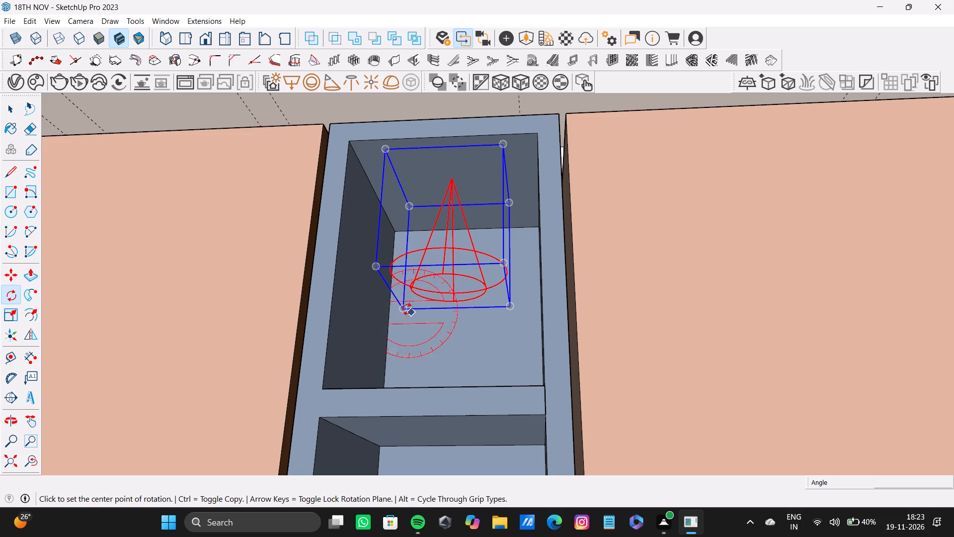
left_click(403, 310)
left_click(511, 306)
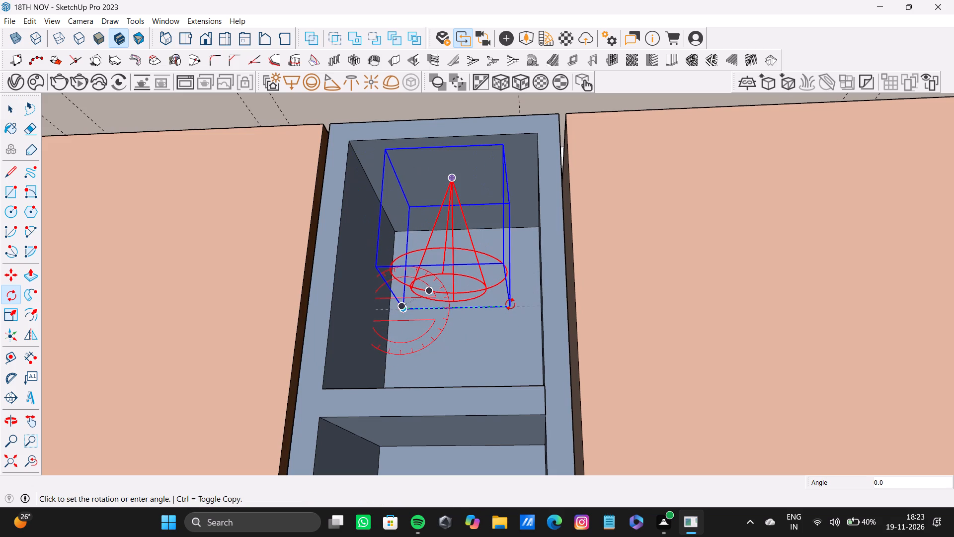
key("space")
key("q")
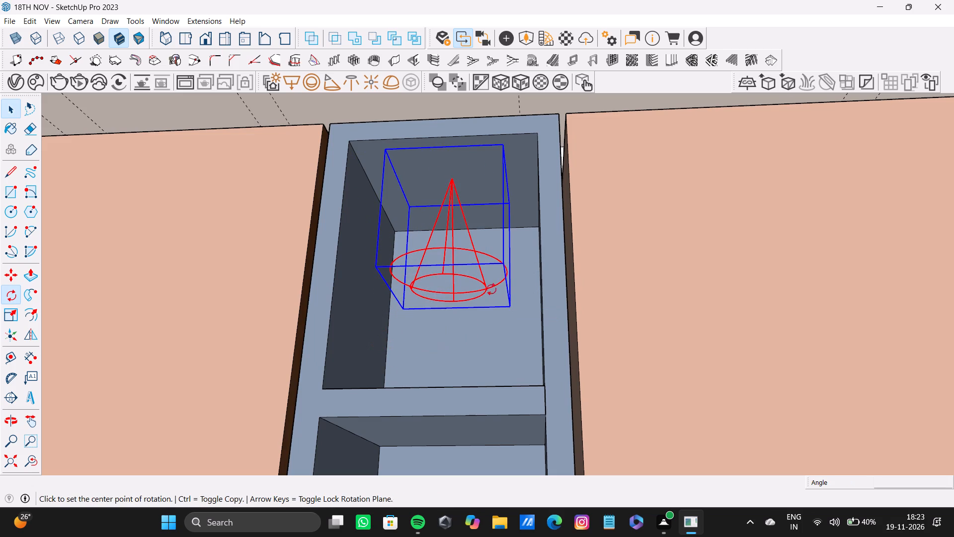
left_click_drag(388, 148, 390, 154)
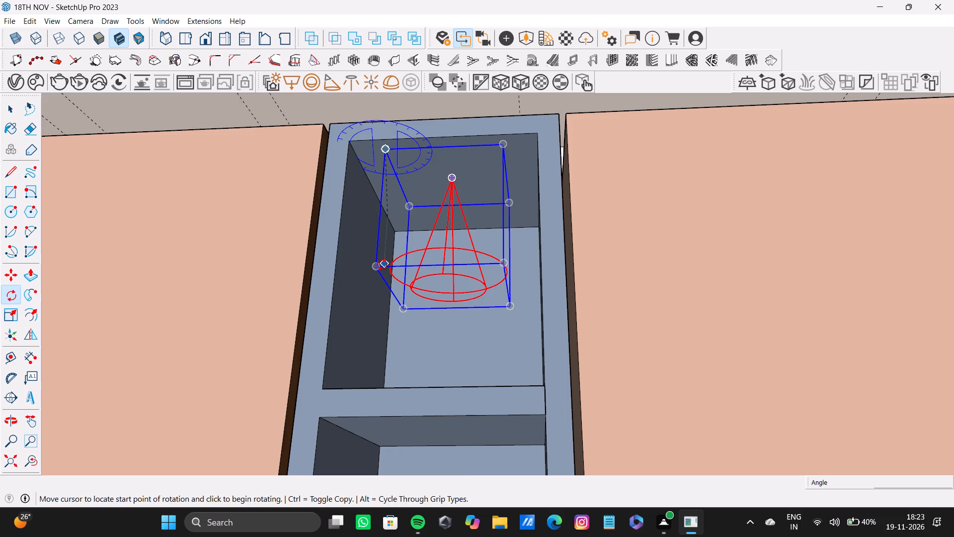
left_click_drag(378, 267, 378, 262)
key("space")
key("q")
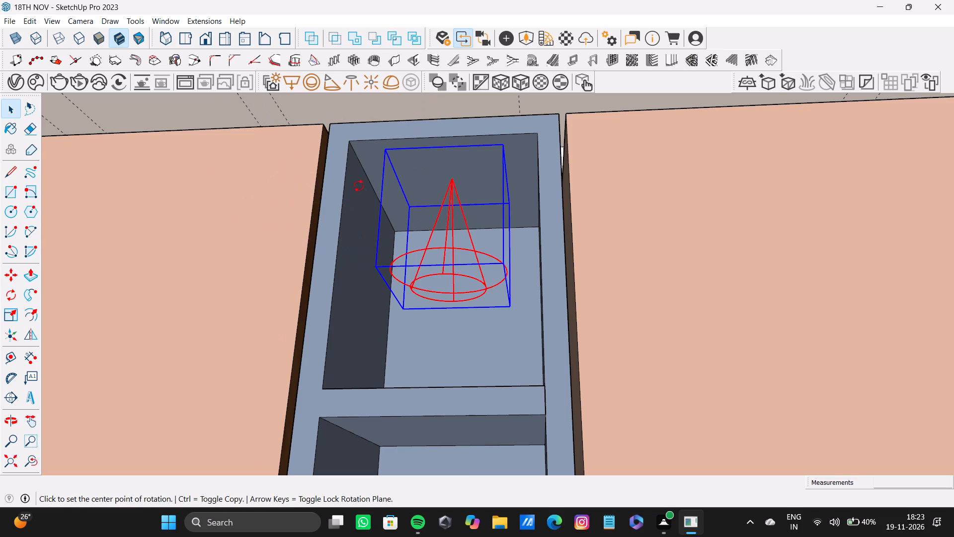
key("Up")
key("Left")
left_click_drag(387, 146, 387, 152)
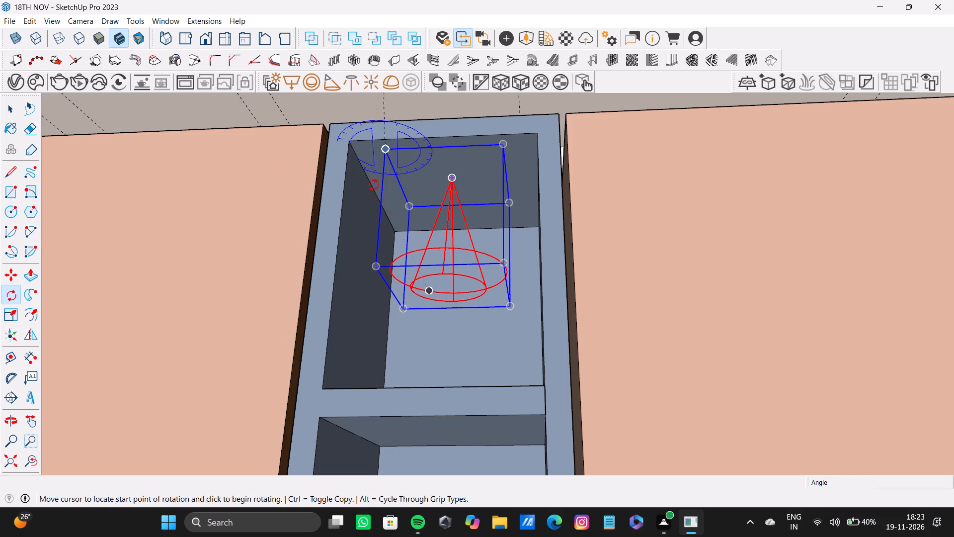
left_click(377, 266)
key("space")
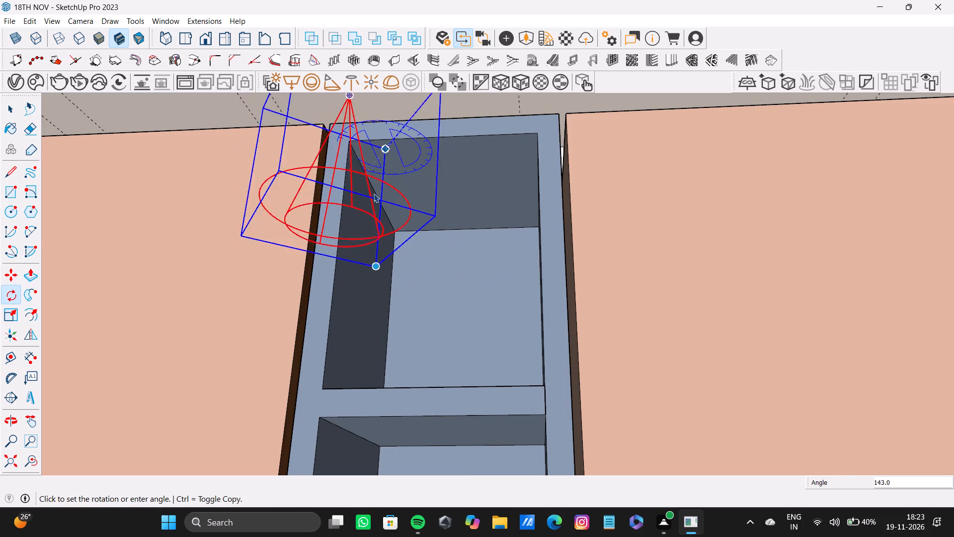
Move the cone-shaped light straight down about 15/16" from the ceiling of the cabinet's top niche, using its apex as base point.
scroll(449, 263, "down", 7)
middle_click_drag(450, 265, 437, 286, "shift")
scroll(442, 258, "up", 8)
middle_click_drag(439, 235, 385, 269)
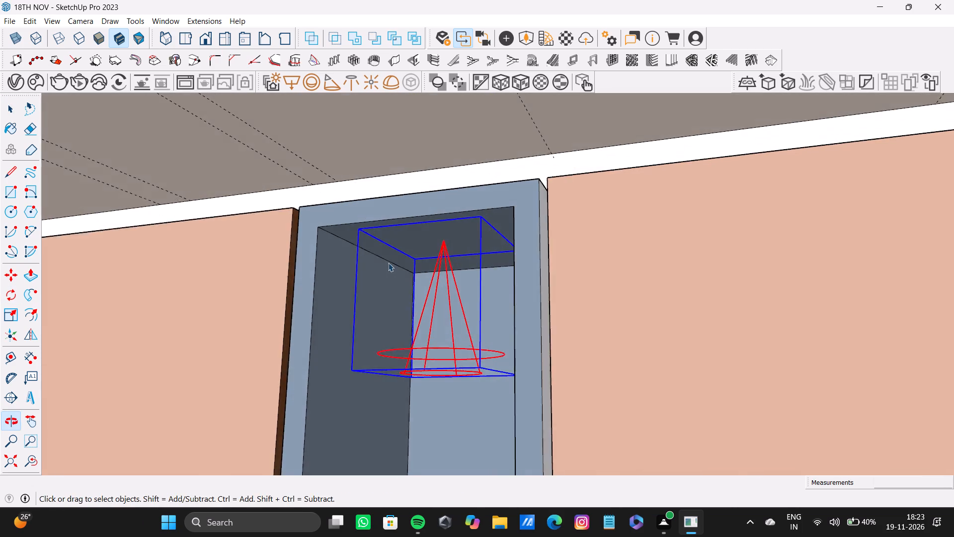
scroll(440, 252, "up", 7)
middle_click_drag(453, 242, 442, 267)
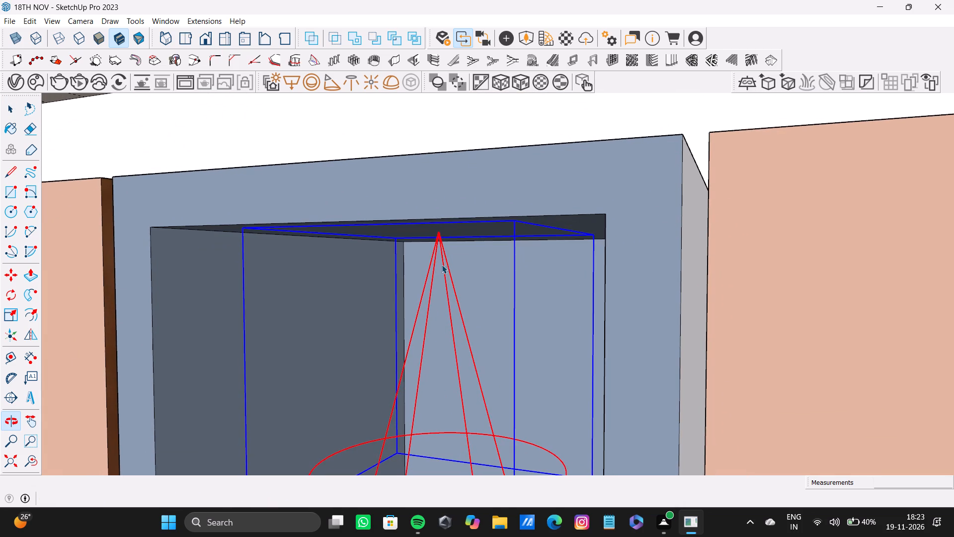
key("m")
scroll(443, 238, "up", 3)
left_click(437, 228)
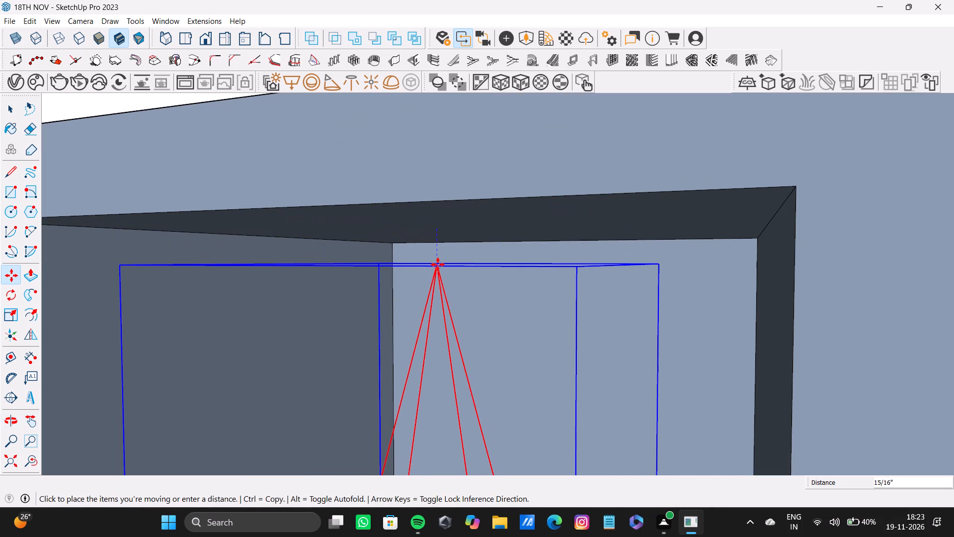
left_click(438, 265)
Copy the cone-shaped light by its apex from the top niche to just under the second niche's ceiling, about 1' 10 3/16" away.
scroll(439, 271, "down", 3)
middle_click_drag(440, 271, 443, 236, "shift")
left_click(439, 230, "ctrl")
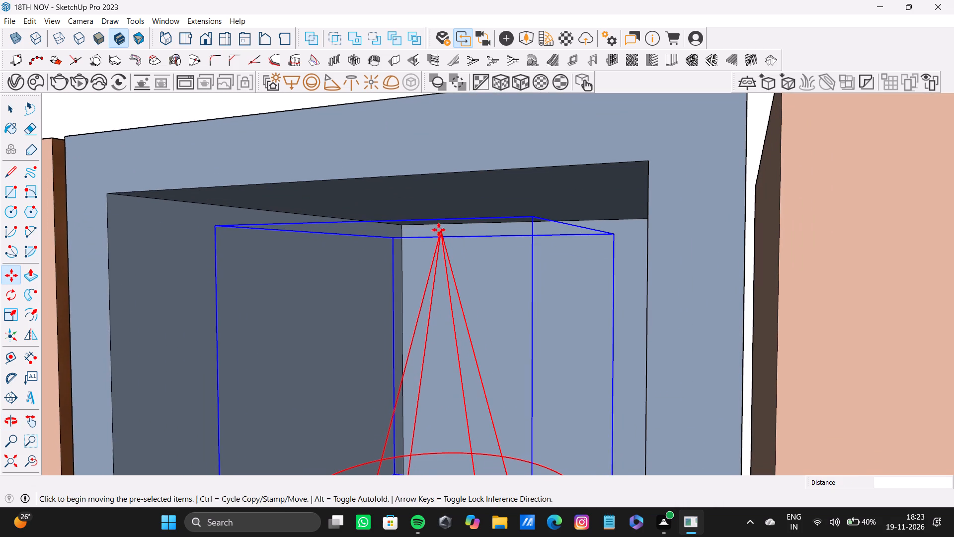
scroll(446, 269, "down", 4)
middle_click_drag(449, 294, 440, 155)
scroll(422, 341, "down", 6)
middle_click_drag(420, 340, 417, 163, "shift")
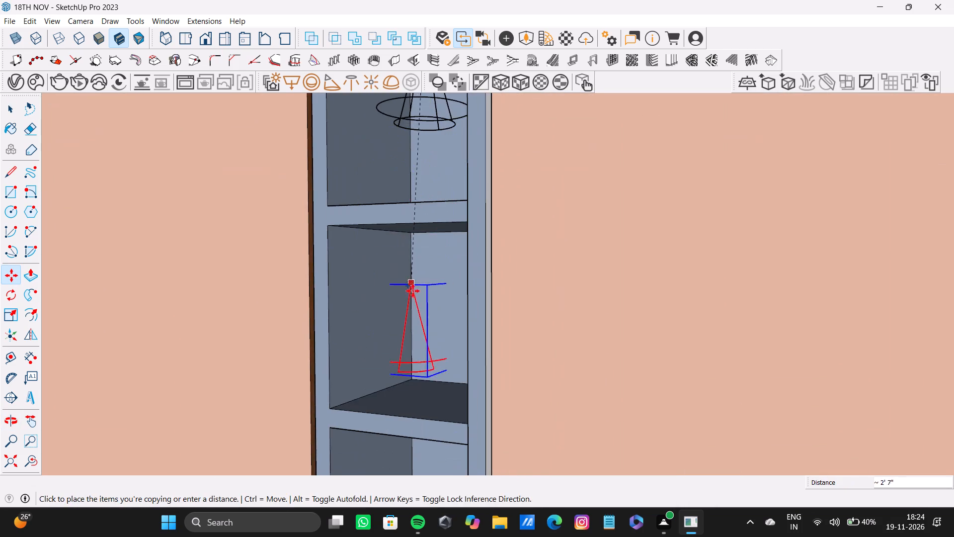
middle_click_drag(412, 298, 463, 282)
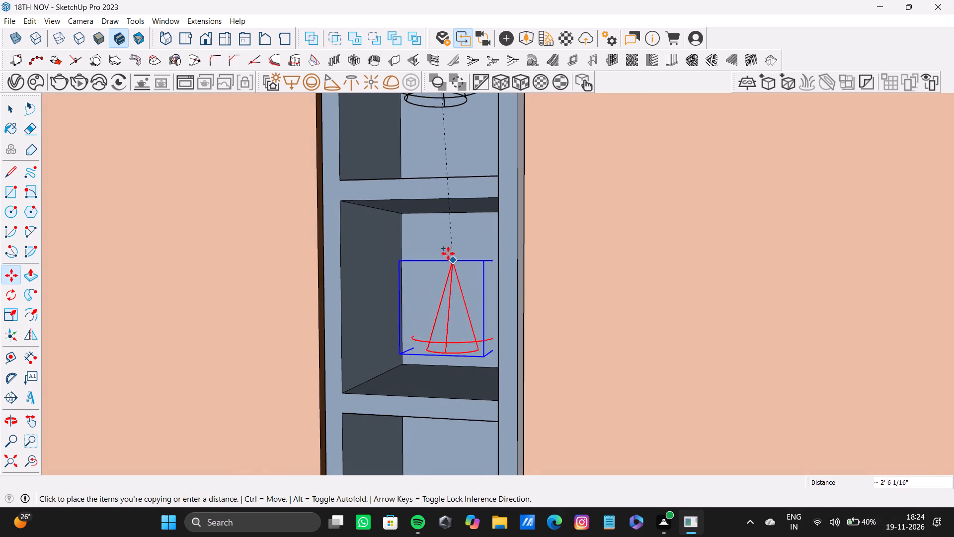
scroll(435, 209, "up", 4)
middle_click_drag(437, 207, 420, 187, "shift")
left_click(422, 232)
Copy the second niche's cone-shaped light by its apex to just under the ceiling of the third niche.
scroll(442, 261, "down", 4)
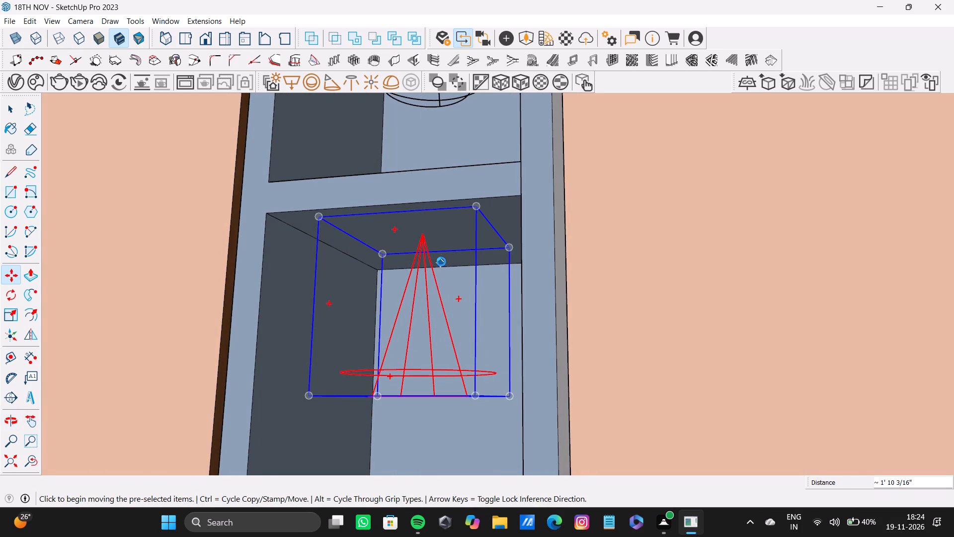
middle_click_drag(441, 262, 443, 190, "shift")
left_click(426, 157)
scroll(434, 225, "down", 3)
middle_click_drag(430, 264, 424, 92)
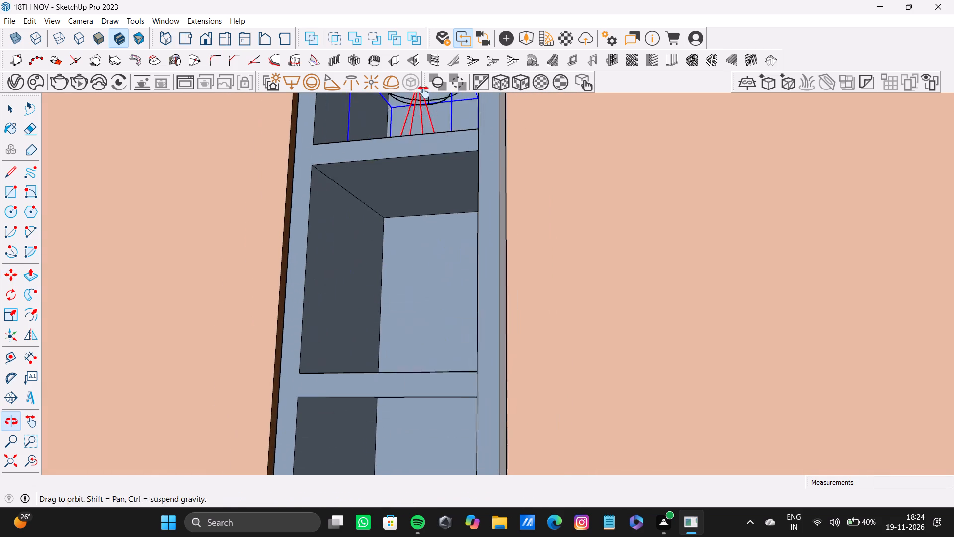
middle_click_drag(424, 92, 424, 90)
left_click(411, 174)
Copy the third niche's cone-shaped light by its apex to just under the ceiling of the fourth niche.
middle_click_drag(439, 194, 430, 207)
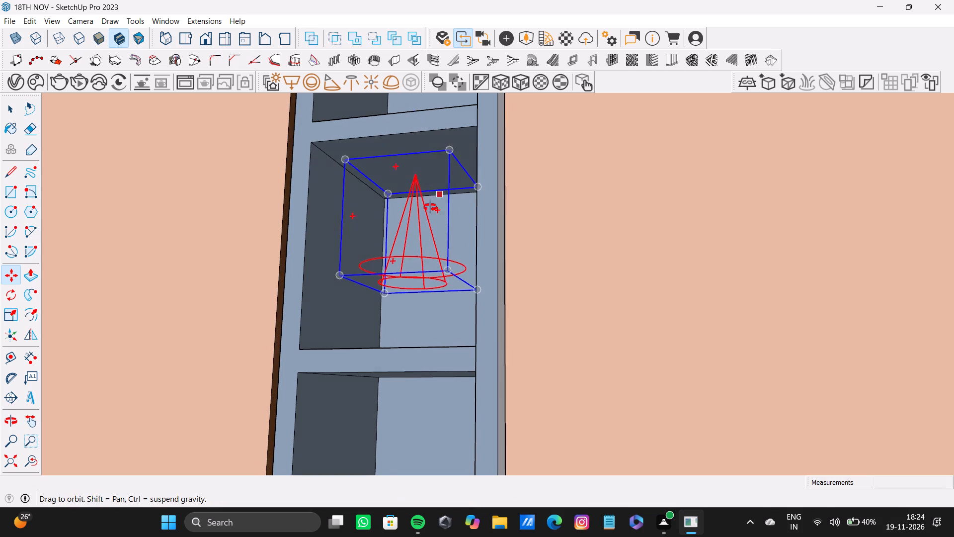
middle_click_drag(430, 207, 430, 291)
left_click(409, 179, "ctrl")
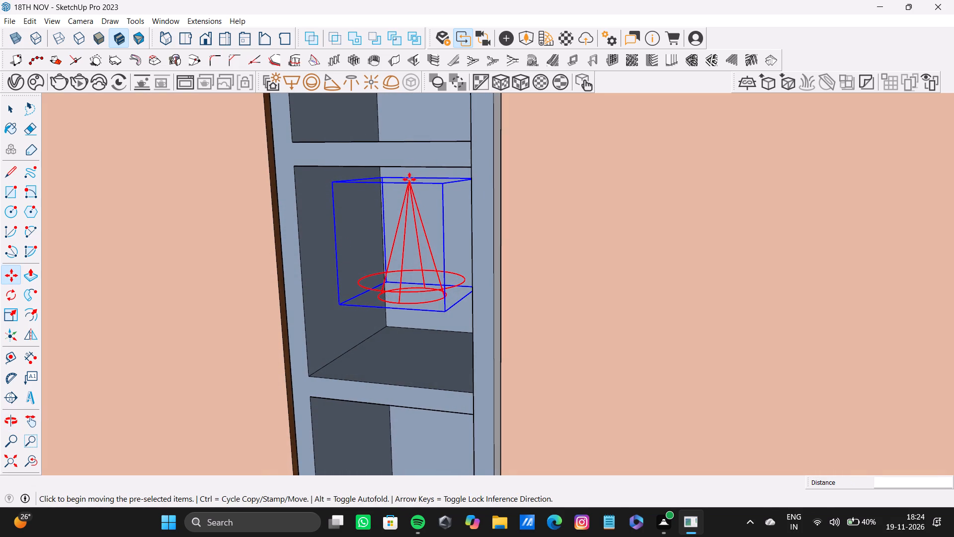
scroll(428, 211, "down", 3)
middle_click_drag(433, 230, 423, 90, "shift")
middle_click_drag(425, 235, 429, 169)
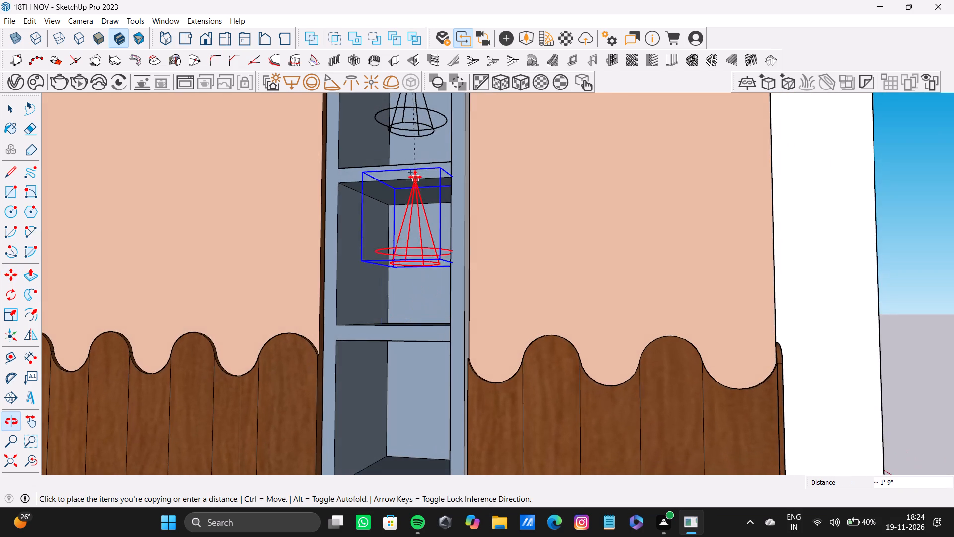
scroll(415, 177, "up", 3)
left_click(413, 204)
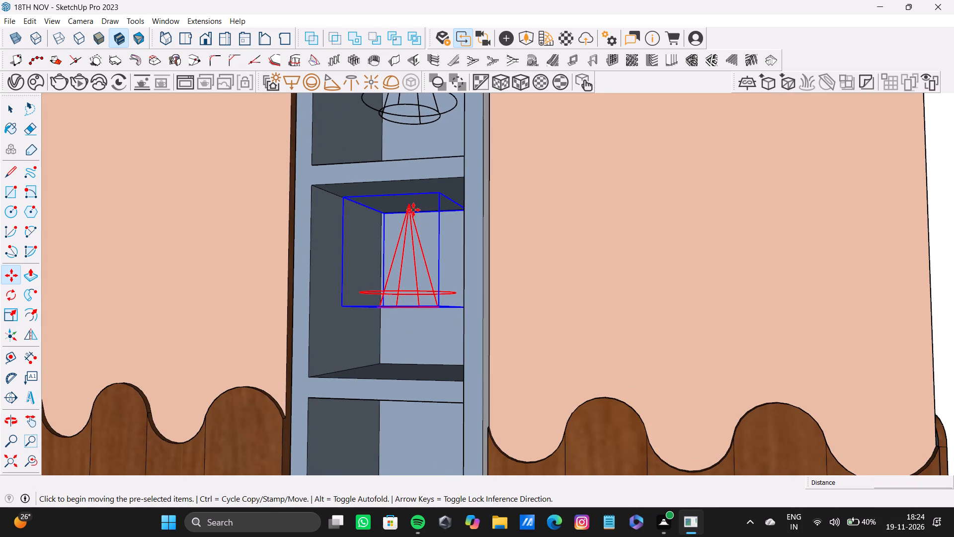
Copy the fourth niche's cone-shaped light by its apex about 1' 8" down, to just under the fifth niche's ceiling.
left_click(413, 210)
scroll(412, 220, "down", 4)
middle_click_drag(414, 236, 383, 120, "shift")
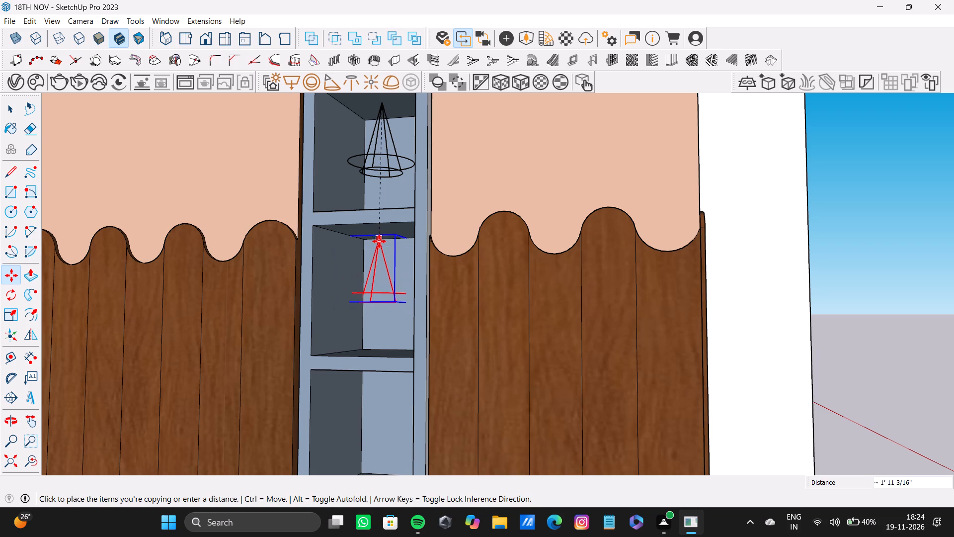
left_click(385, 234)
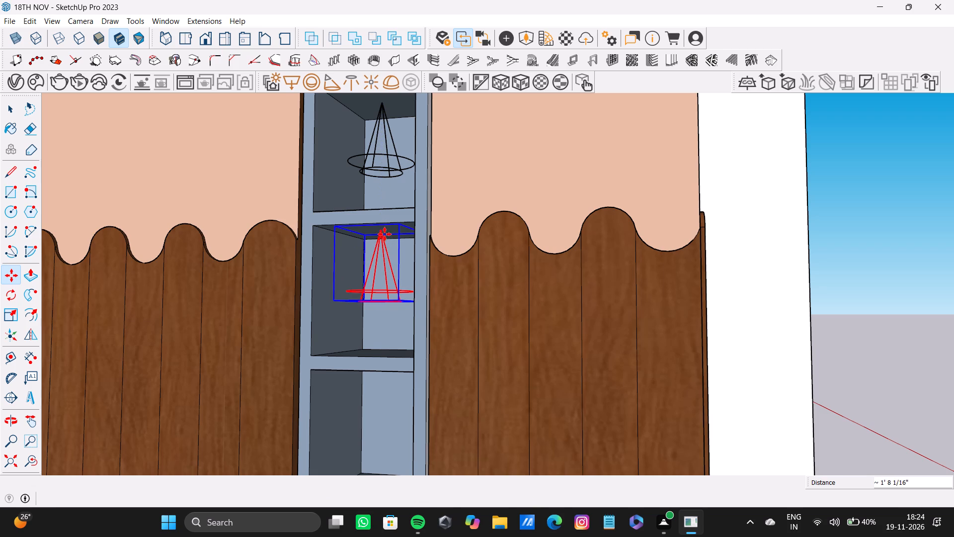
Move the fifth niche's cone-shaped light by its apex to adjust its position just below the niche's ceiling.
scroll(383, 236, "up", 12)
middle_click_drag(388, 234, 357, 281)
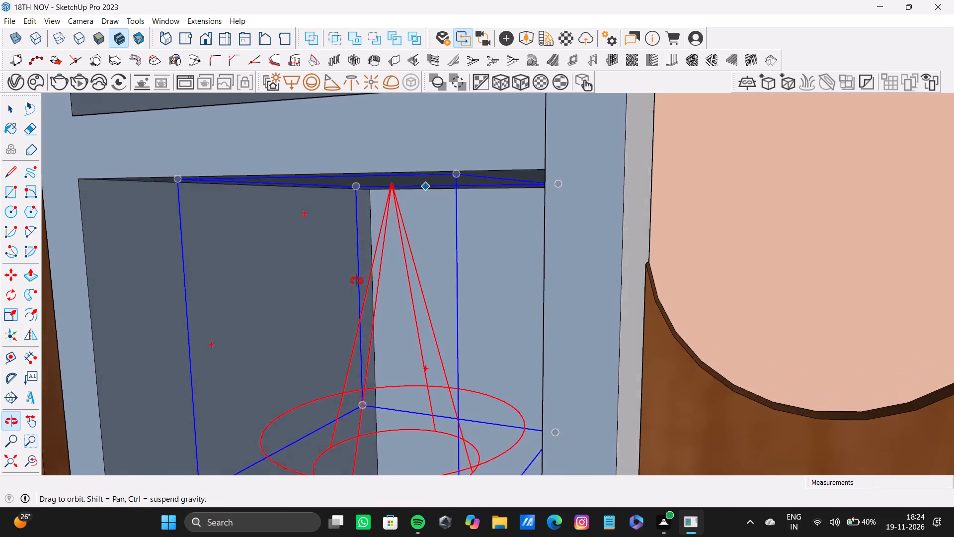
middle_click_drag(357, 281, 496, 276)
scroll(234, 155, "up", 10)
middle_click_drag(297, 180, 233, 200)
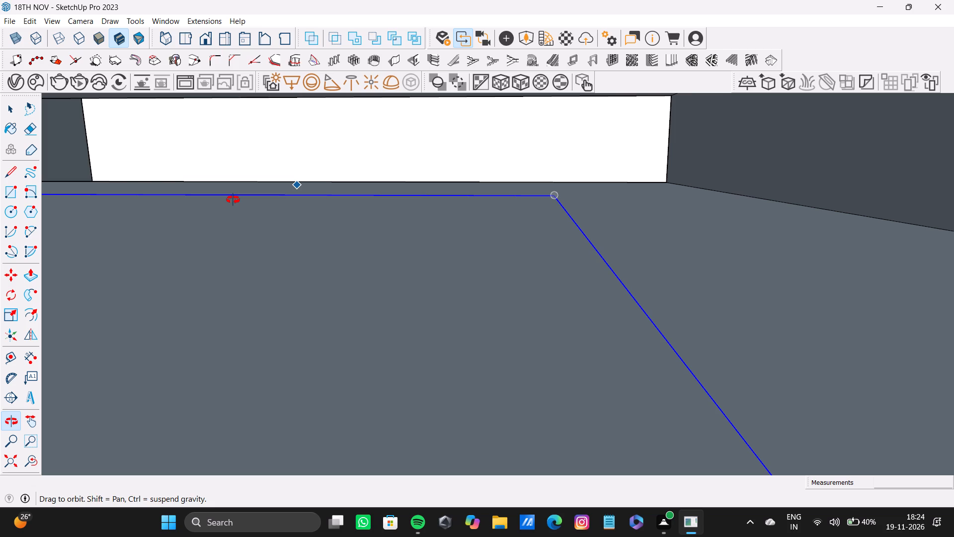
middle_click_drag(233, 200, 233, 198)
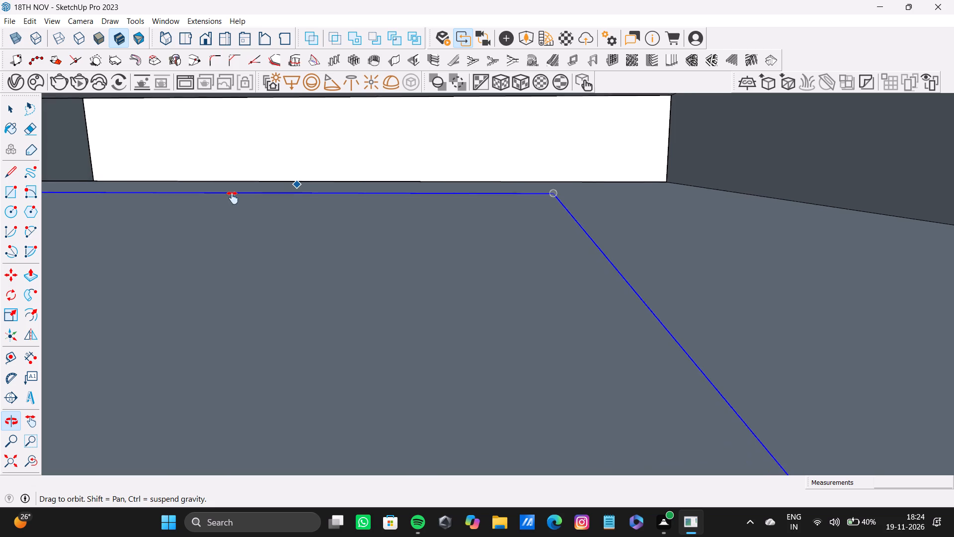
middle_click_drag(233, 198, 310, 174)
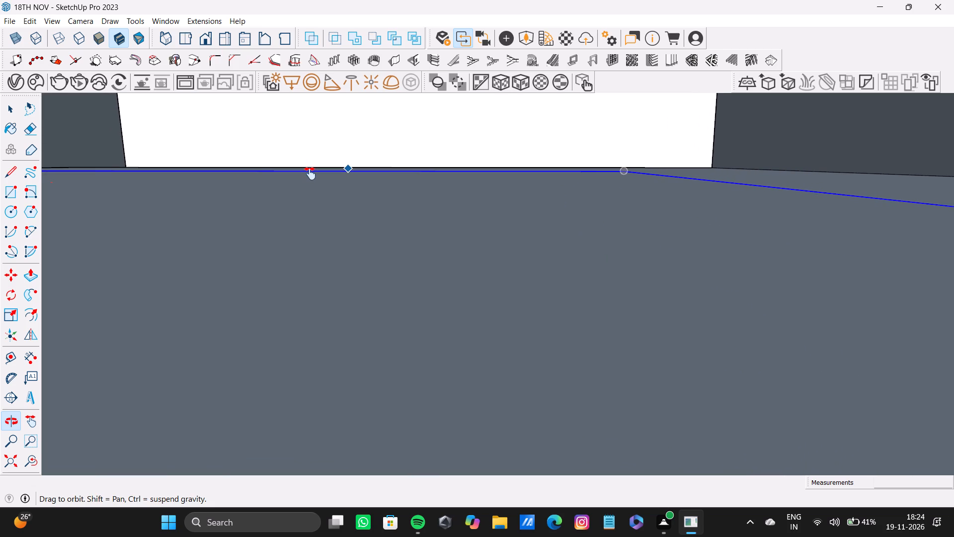
middle_click_drag(310, 174, 310, 173)
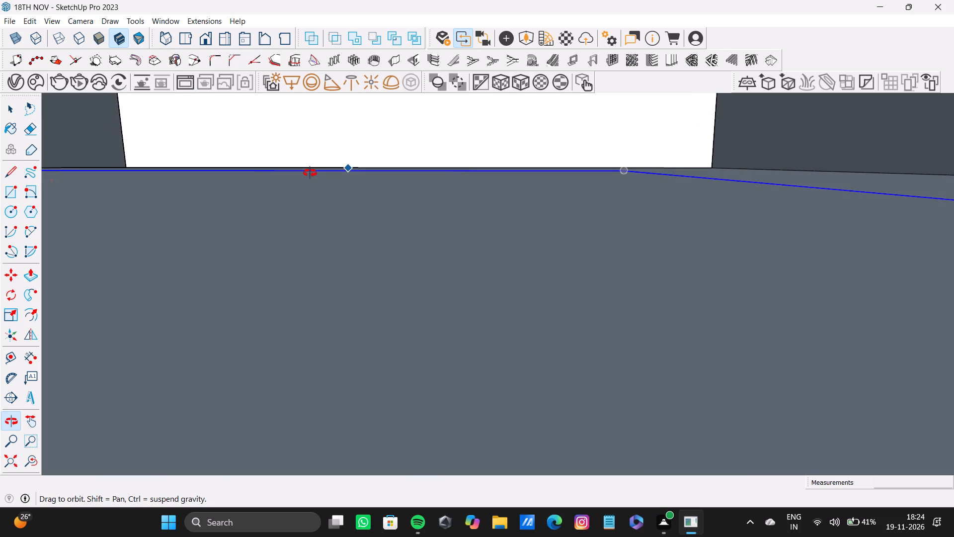
middle_click_drag(310, 173, 349, 188)
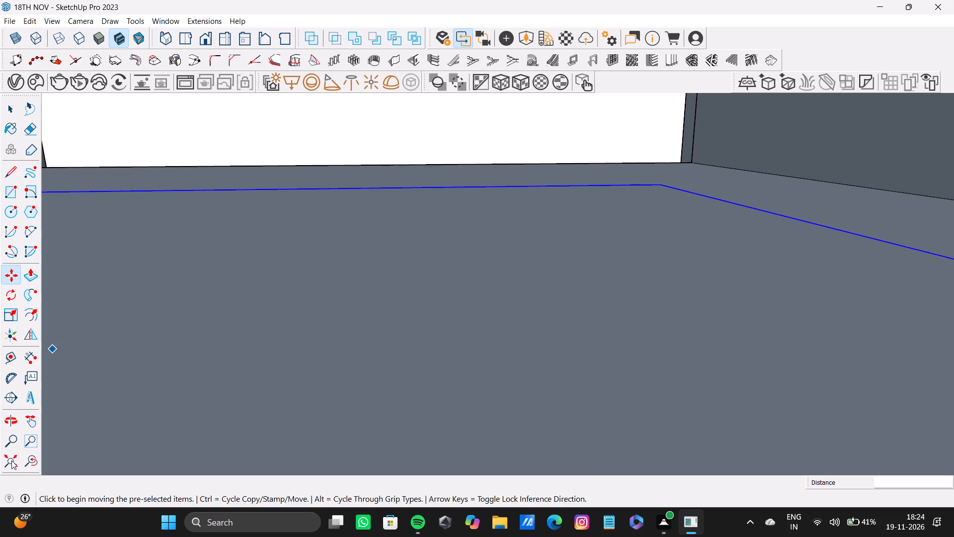
left_click(11, 460)
middle_click_drag(281, 345, 51, 325)
middle_click_drag(509, 272, 334, 244)
scroll(668, 221, "up", 3)
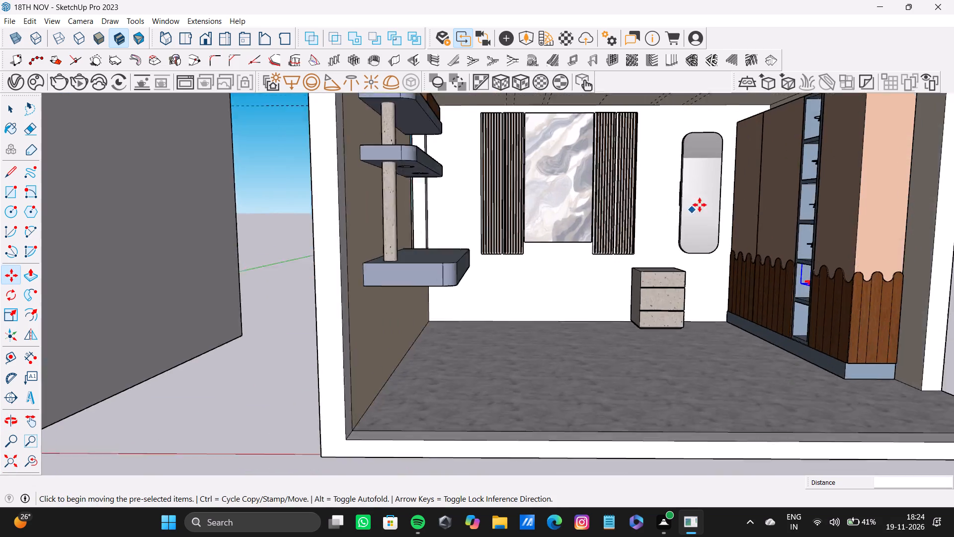
scroll(700, 205, "up", 5)
middle_click_drag(665, 223, 649, 223, "shift")
scroll(649, 223, "up", 11)
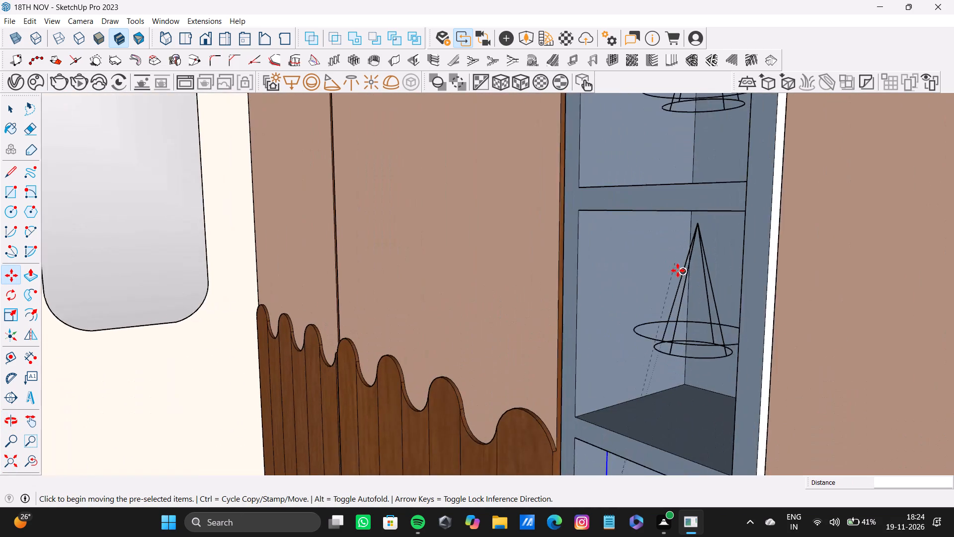
scroll(678, 270, "up", 4)
scroll(700, 236, "down", 4)
middle_click_drag(684, 308, 598, 131, "shift")
middle_click_drag(545, 204, 636, 189)
scroll(693, 258, "up", 4)
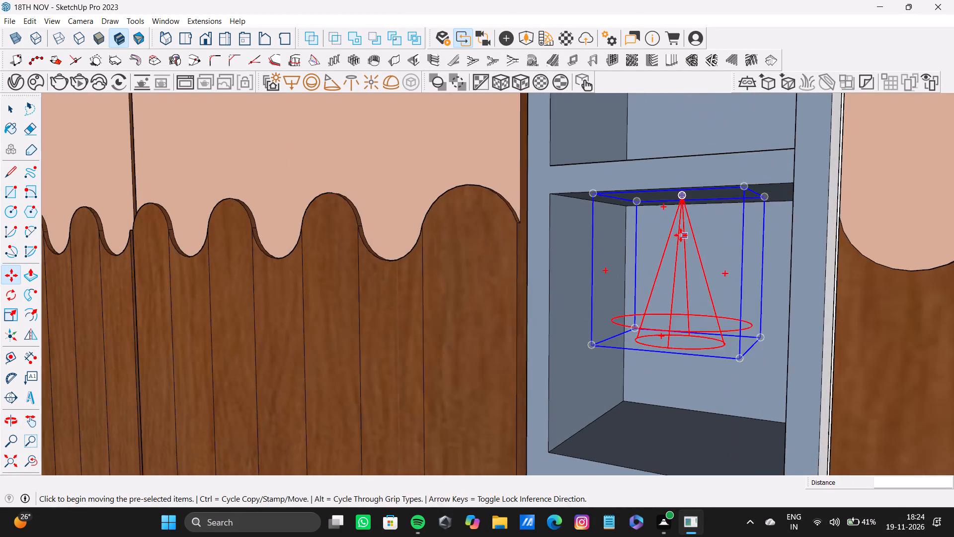
middle_click_drag(681, 235, 664, 188, "shift")
scroll(660, 159, "up", 2)
left_click(659, 138)
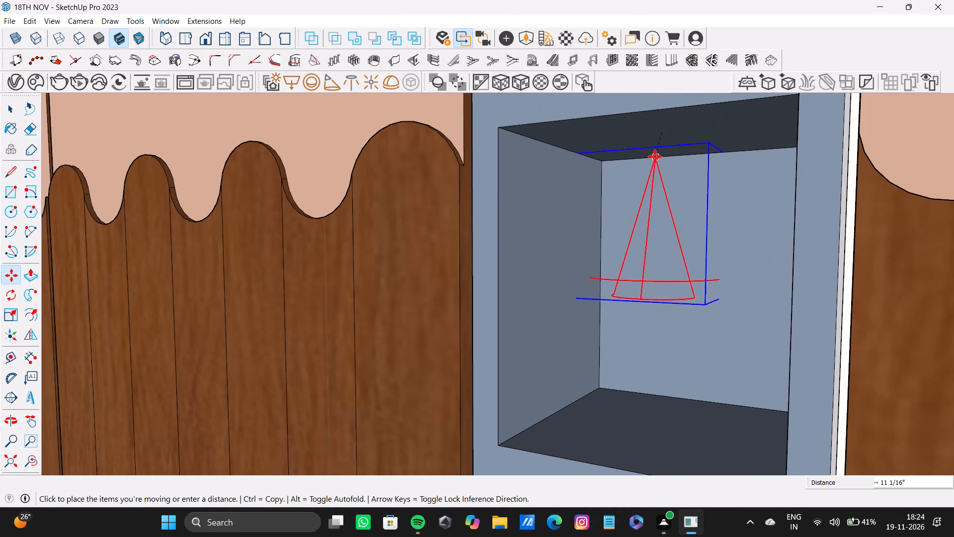
left_click(668, 163)
Copy the fifth niche's cone-shaped light by its apex about 1' 10" down, to just under the bottom niche's ceiling.
left_click(662, 169)
scroll(672, 206, "down", 2)
middle_click_drag(669, 268, 608, 79)
middle_click_drag(602, 234, 584, 161)
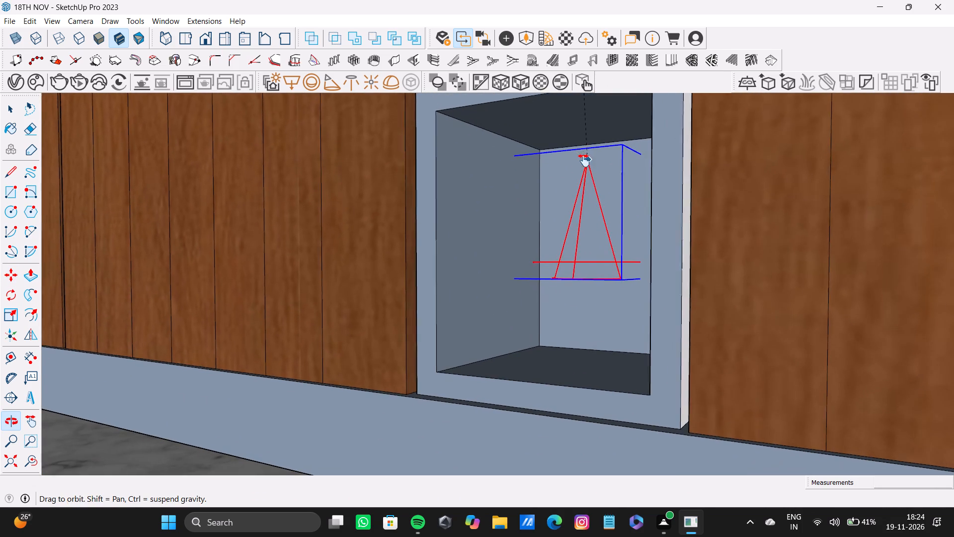
middle_click_drag(584, 161, 581, 185)
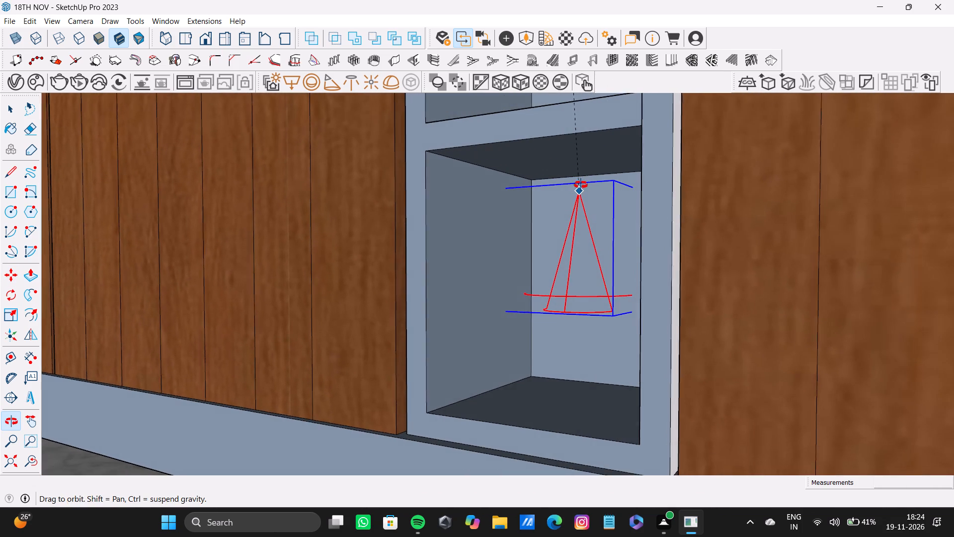
middle_click_drag(581, 185, 579, 198)
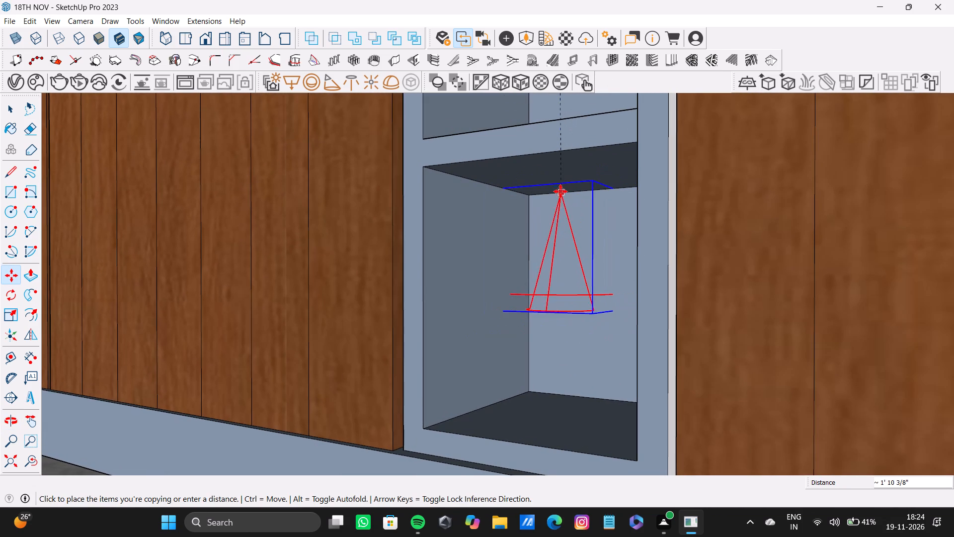
left_click(565, 182)
middle_click_drag(573, 194, 556, 185)
scroll(573, 194, "up", 1)
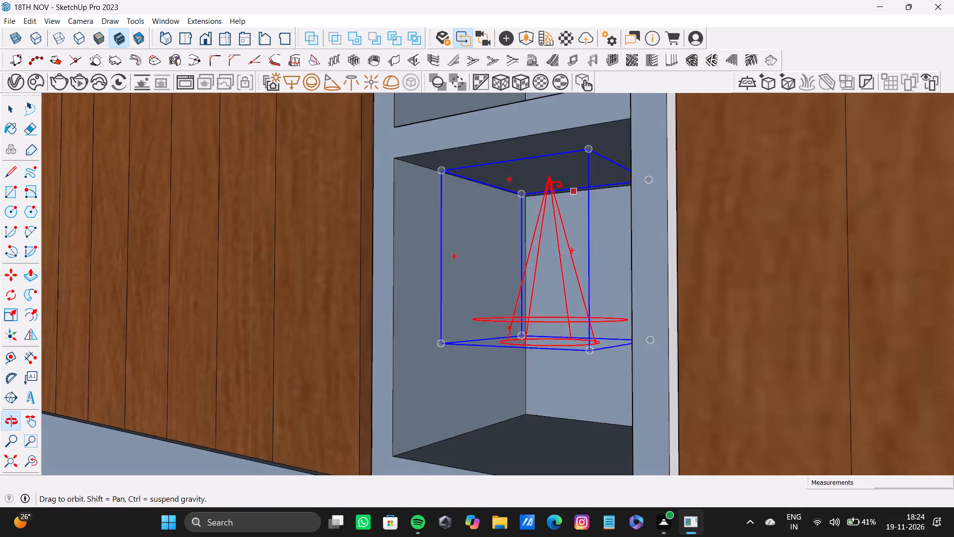
middle_click_drag(556, 185, 587, 227)
key("space")
Draw one rectangle about 1' 4" wide across the niche fronts, from the top niche's upper corner to the bottom niche's opposite lower corner.
scroll(580, 210, "down", 13)
middle_click_drag(584, 197, 469, 268, "shift")
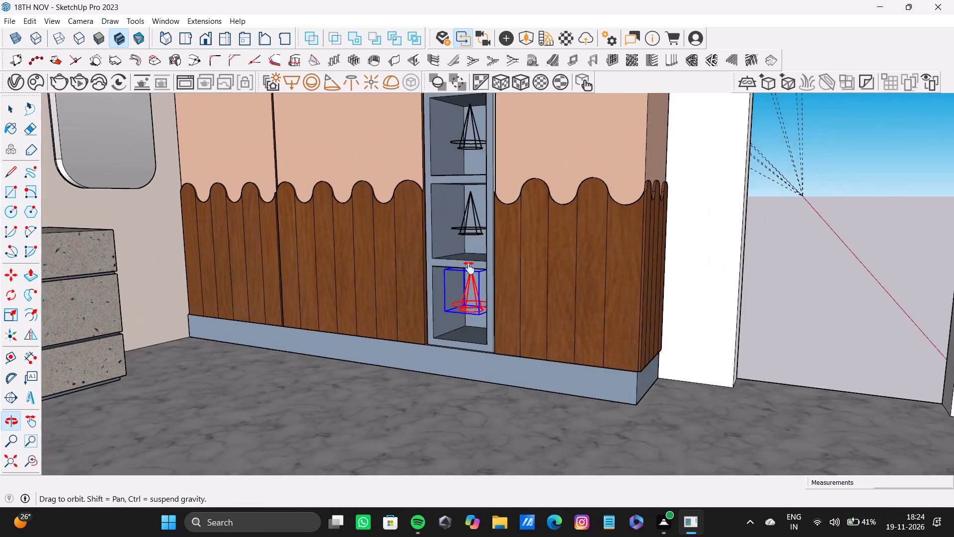
middle_click_drag(469, 268, 520, 258, "shift")
scroll(463, 179, "down", 4, "shift")
middle_click_drag(464, 182, 421, 309, "shift")
scroll(398, 182, "down", 3)
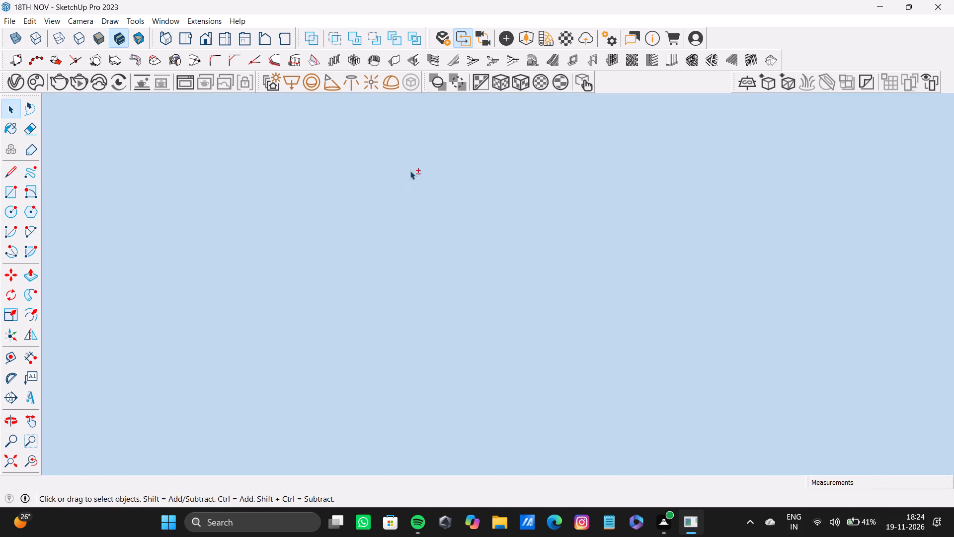
left_click(13, 470)
middle_click_drag(490, 223, 67, 191)
middle_click_drag(645, 198, 602, 200, "shift")
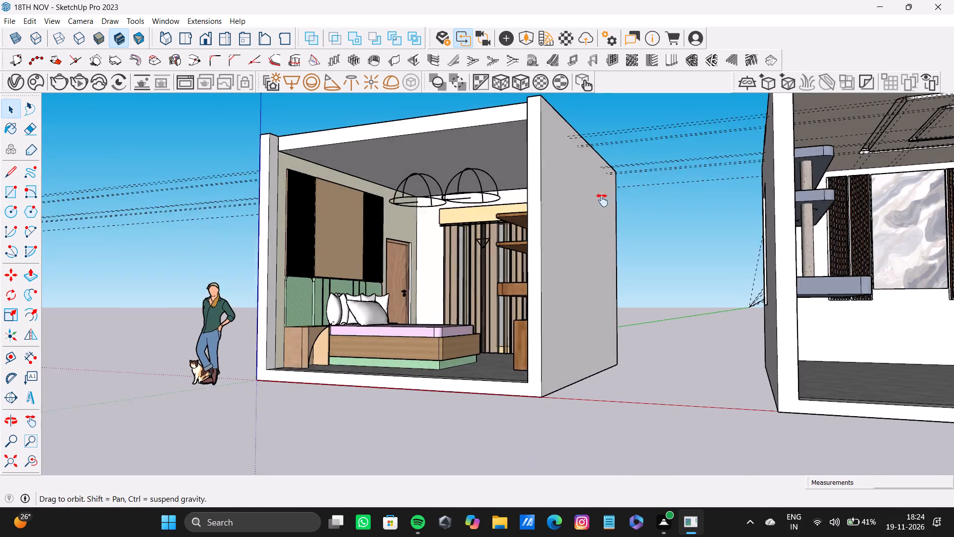
middle_click_drag(602, 200, 326, 224, "shift")
scroll(493, 163, "up", 7)
middle_click_drag(496, 151, 444, 159, "shift")
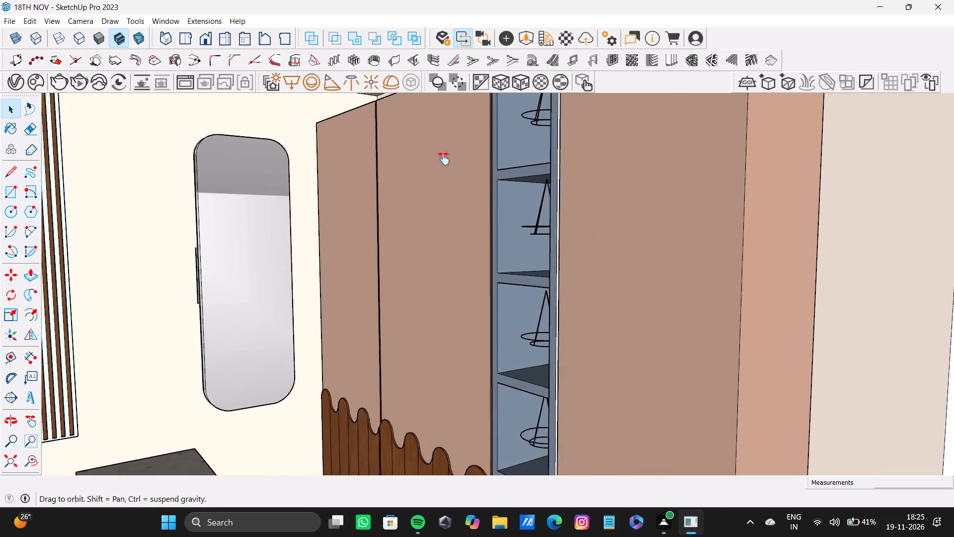
middle_click_drag(444, 159, 452, 256, "shift")
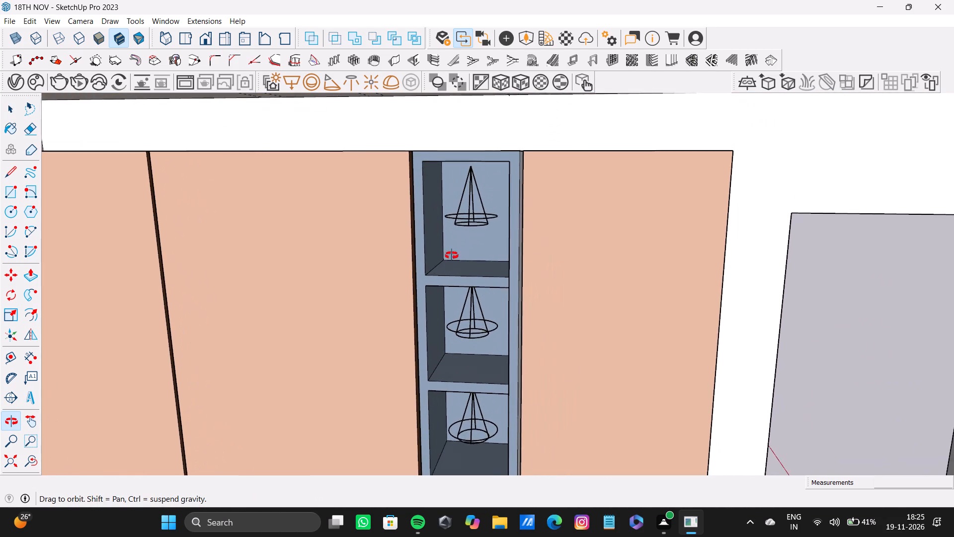
middle_click_drag(452, 256, 451, 242, "shift")
key("r")
left_click(425, 158)
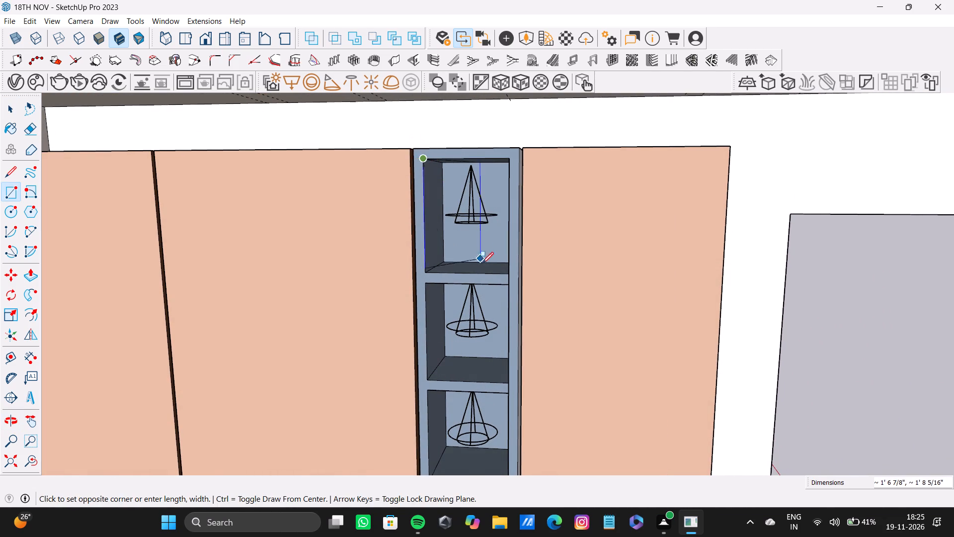
scroll(483, 267, "down", 2)
middle_click_drag(495, 289, 456, 149)
middle_click_drag(455, 244, 458, 155)
middle_click_drag(478, 400, 456, 339, "shift")
scroll(447, 378, "up", 1)
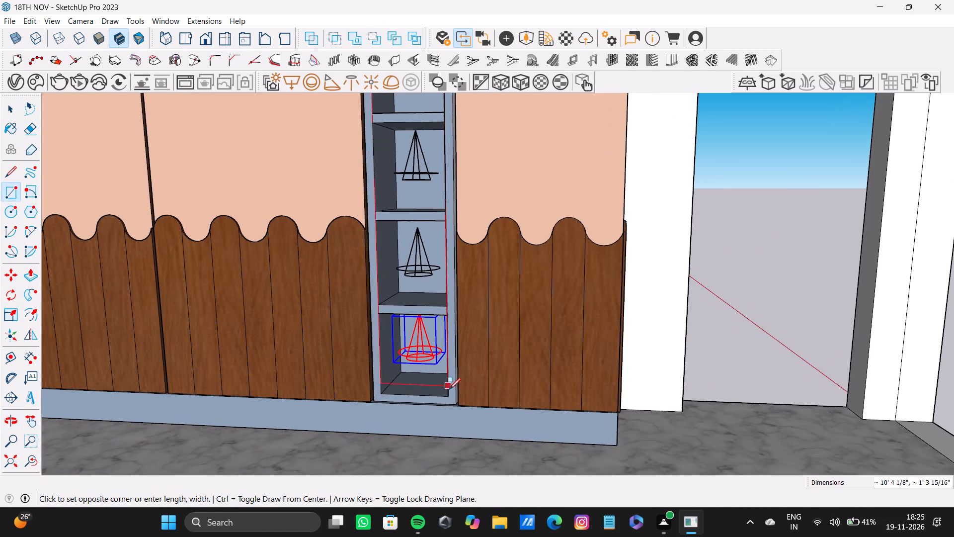
left_click(449, 395)
Push/Pull the new face over the fifth niche outward about 1 9/16" to form a panel.
key("space")
left_click(424, 269)
middle_click_drag(424, 266, 407, 272)
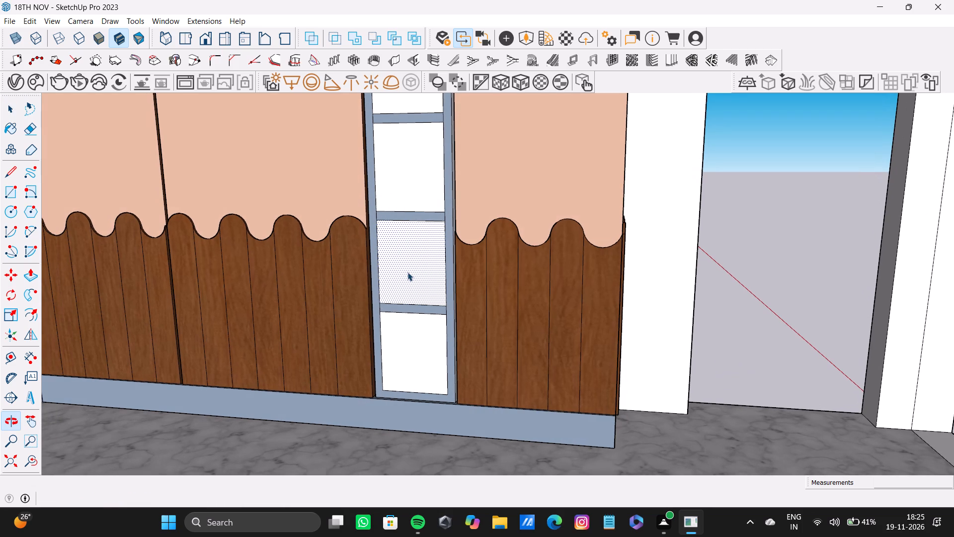
key("p")
left_click_drag(417, 273, 409, 269)
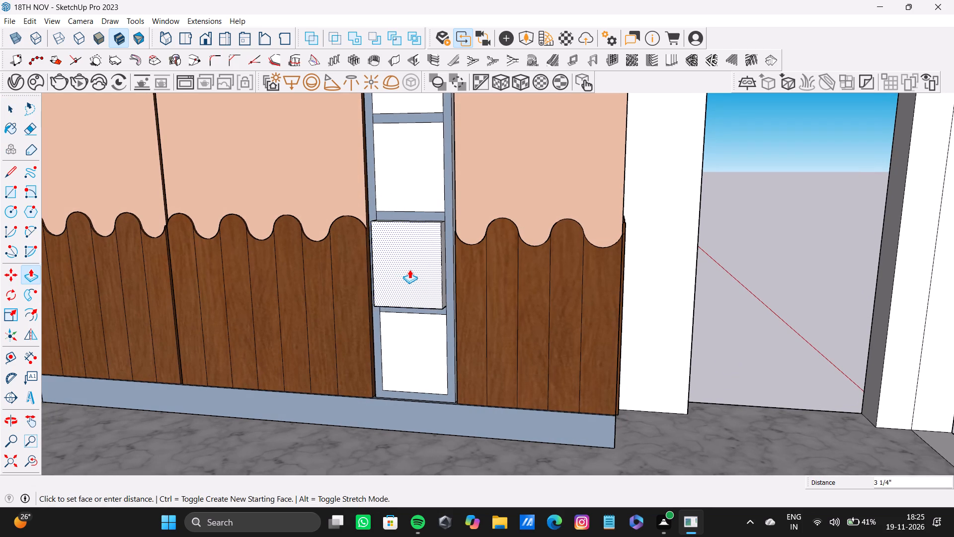
left_click_drag(409, 269, 412, 269)
Push/Pull the face over the bottom niche outward 1 9/16", flush with the fifth niche's panel.
key("space")
left_click(433, 341)
key("p")
left_click_drag(430, 339, 424, 333)
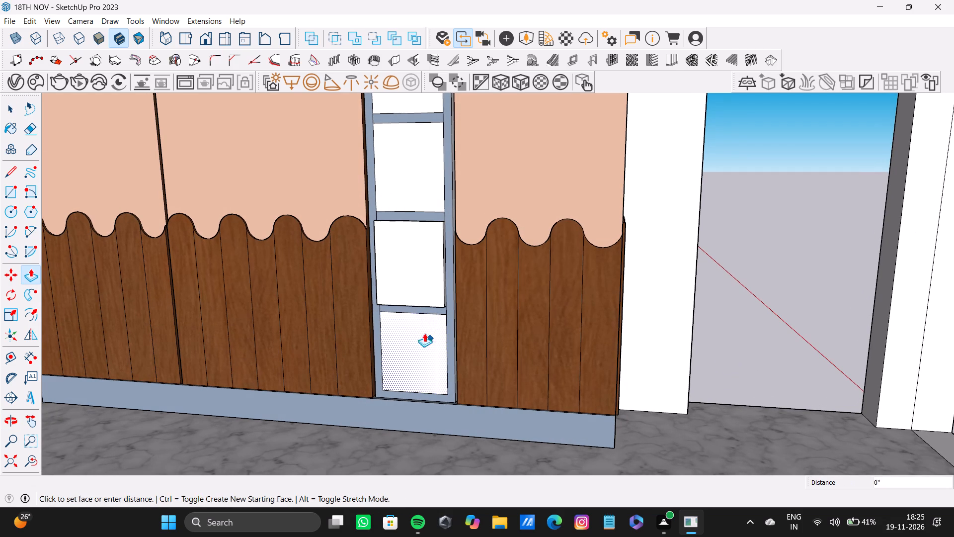
left_click_drag(424, 333, 416, 308)
scroll(431, 318, "up", 4)
middle_click_drag(438, 315, 399, 300)
scroll(403, 296, "down", 4)
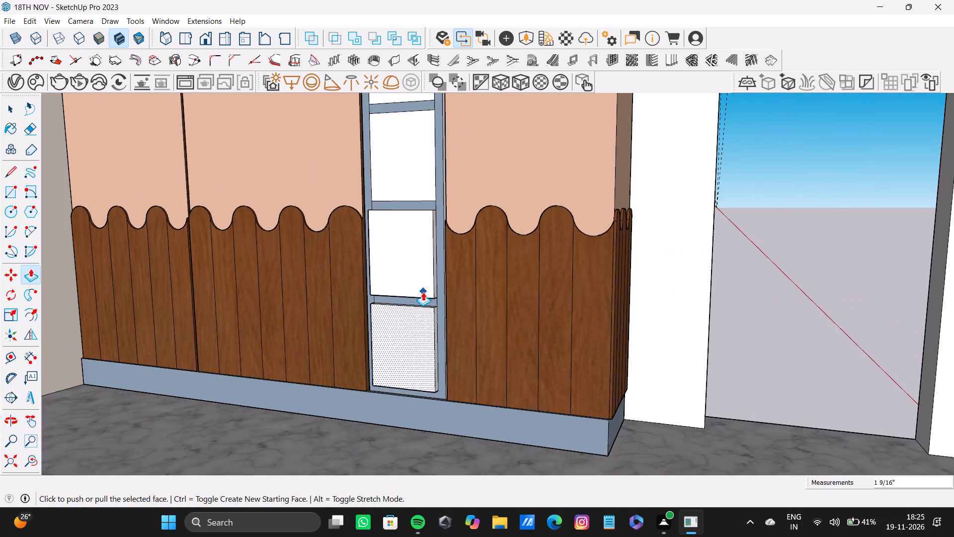
Push/Pull the faces over the fourth and third niches outward, each flush with the panel below it.
middle_click_drag(423, 292, 420, 387, "shift")
key("space")
left_click(416, 293)
key("p")
left_click_drag(416, 291, 412, 320)
key("space")
left_click(409, 184)
key("p")
left_click_drag(416, 191, 420, 229)
key("space")
Push/Pull the faces over the second and top niches outward, each flush with the panel below it.
middle_click_drag(436, 162, 442, 281, "shift")
key("space")
left_click(402, 190)
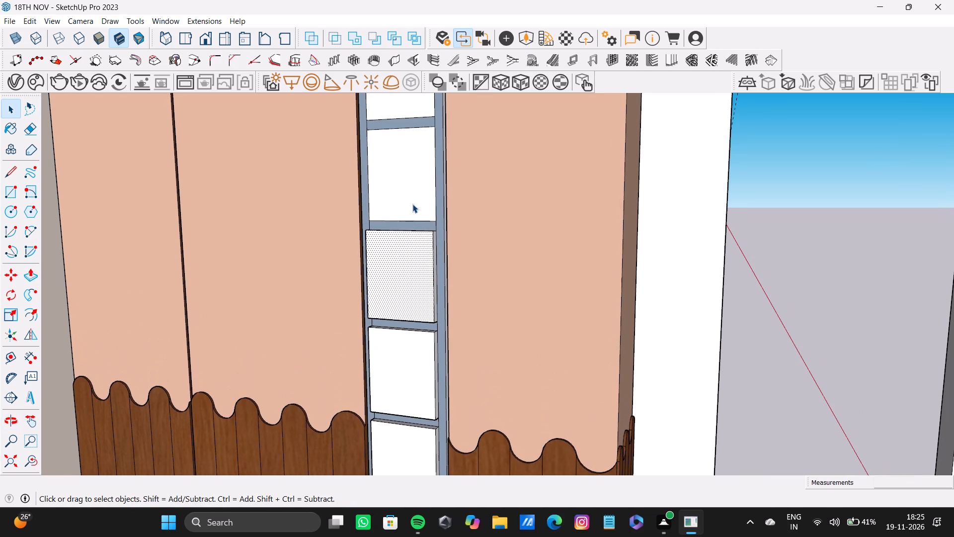
key("p")
left_click_drag(415, 203, 401, 246)
scroll(402, 231, "down", 3)
middle_click_drag(404, 221, 410, 254, "shift")
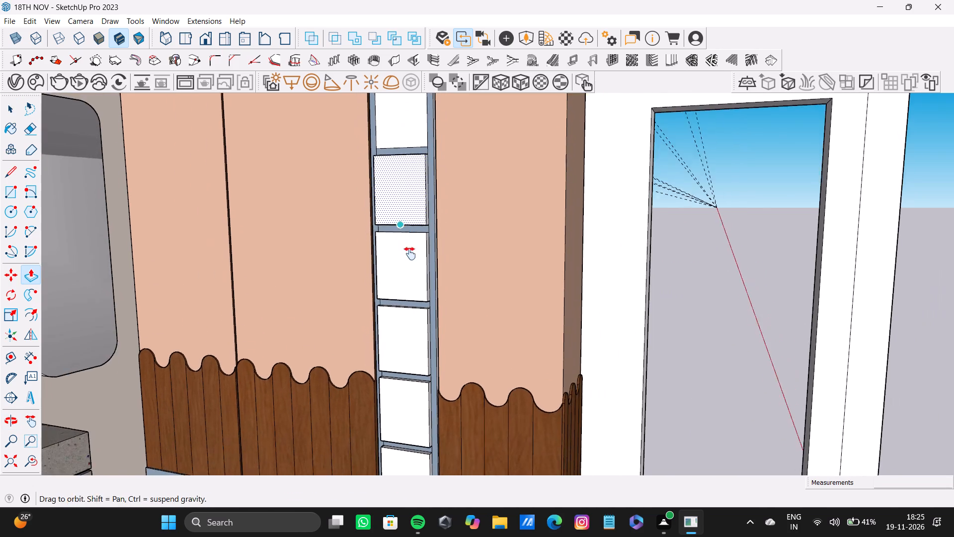
middle_click_drag(410, 254, 404, 298, "shift")
key("space")
left_click(400, 188)
key("p")
left_click_drag(411, 204, 402, 235)
key("space")
Extend the top niche panel's underside down 2 1/8" over the shelf edge to meet the second niche's panel.
scroll(409, 227, "up", 9)
middle_click_drag(431, 242, 406, 186)
scroll(414, 196, "up", 8)
key("space")
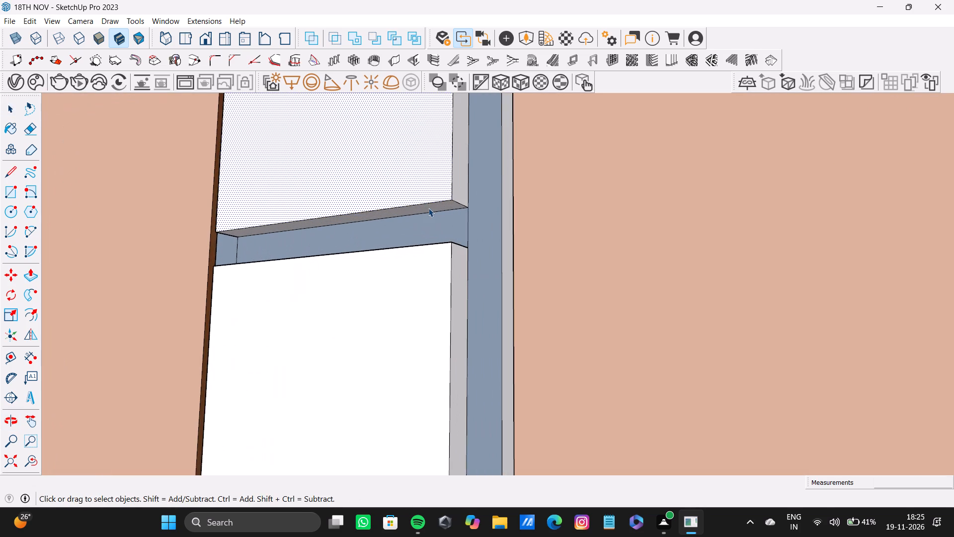
left_click(429, 208)
key("p")
left_click_drag(431, 208, 428, 251)
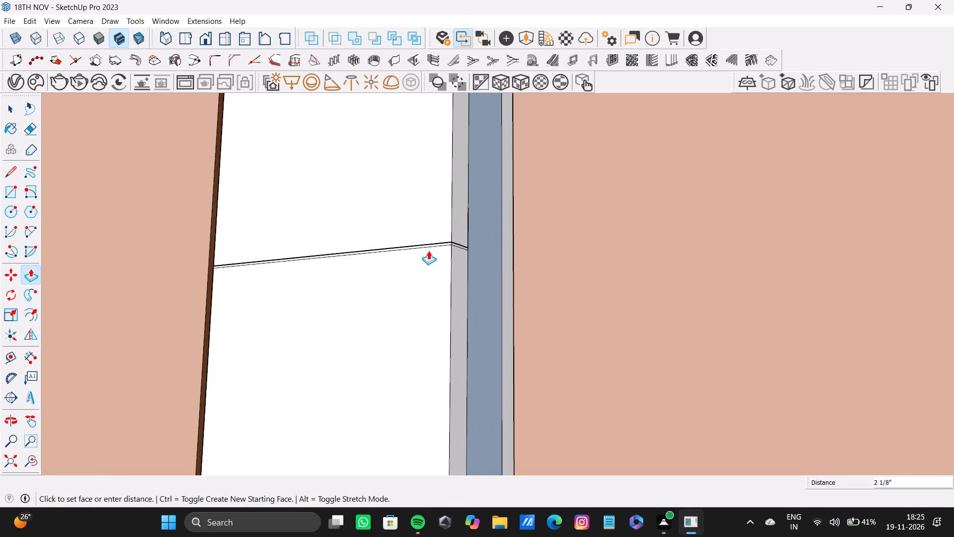
Undo the top niche panel's downward extension and Push/Pull its underside down 2" to meet the second niche's panel.
left_click_drag(428, 251, 443, 249)
key("ctrl+z")
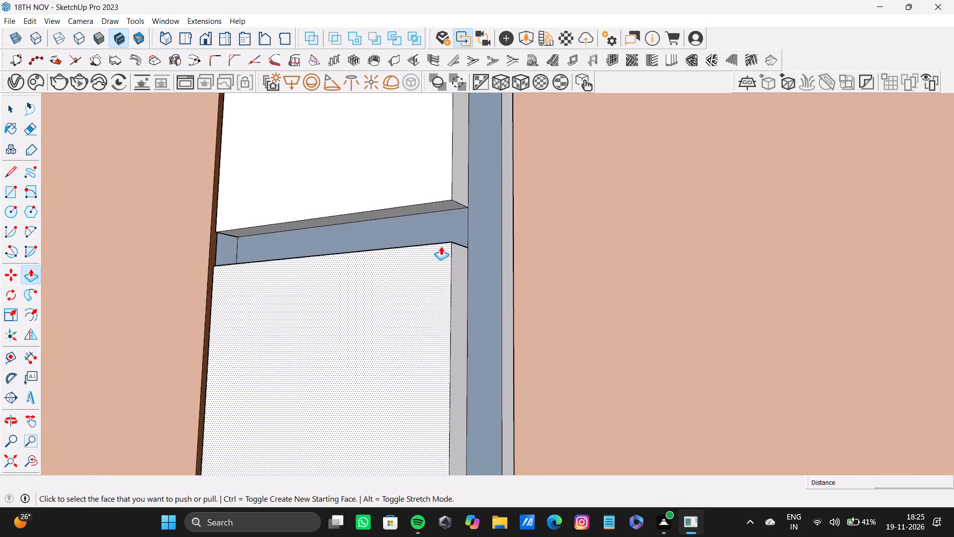
scroll(443, 203, "up", 2)
left_click_drag(444, 204, 453, 252)
Push/Pull the second niche panel's underside down 2" over the shelf edge to meet the third niche's panel.
scroll(447, 260, "down", 3)
middle_click_drag(440, 271, 403, 125, "shift")
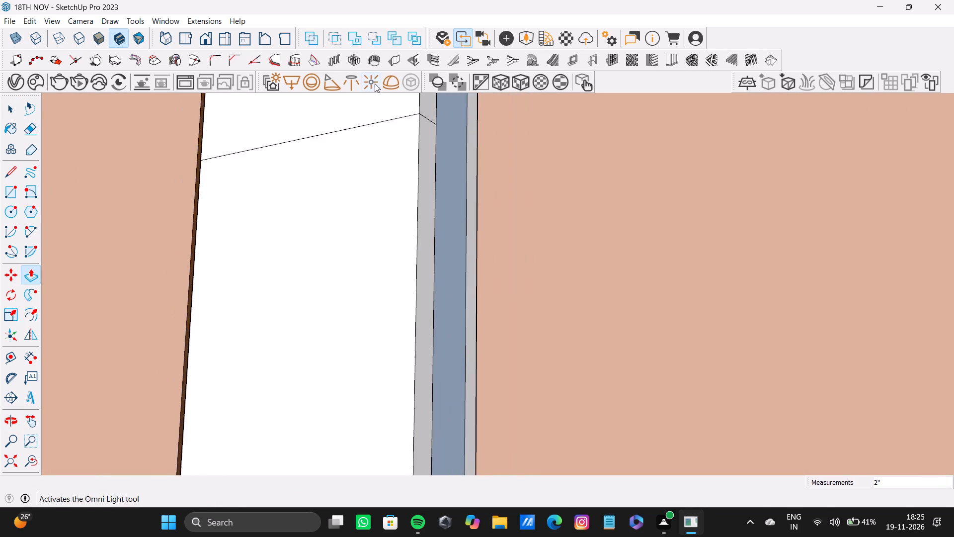
scroll(416, 248, "down", 7)
middle_click_drag(397, 303, 390, 211, "shift")
scroll(393, 262, "up", 5)
middle_click_drag(391, 329, 381, 211)
scroll(385, 236, "up", 4)
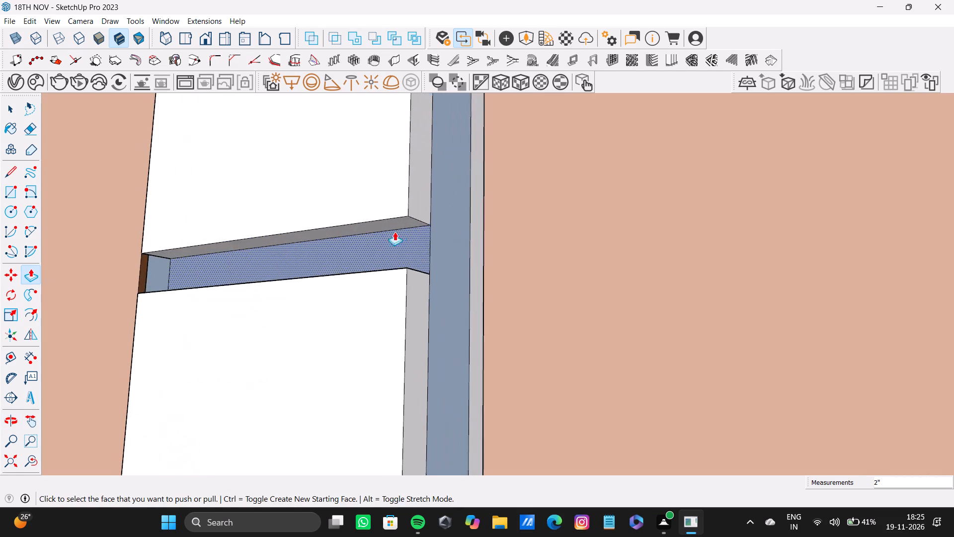
left_click_drag(404, 220, 410, 274)
Push/Pull the third niche panel's underside down 2" over the shelf edge to meet the fourth niche's panel.
scroll(411, 296, "down", 5)
middle_click_drag(409, 310, 412, 282, "shift")
scroll(404, 273, "down", 12, "shift")
middle_click_drag(411, 312, 410, 221, "shift")
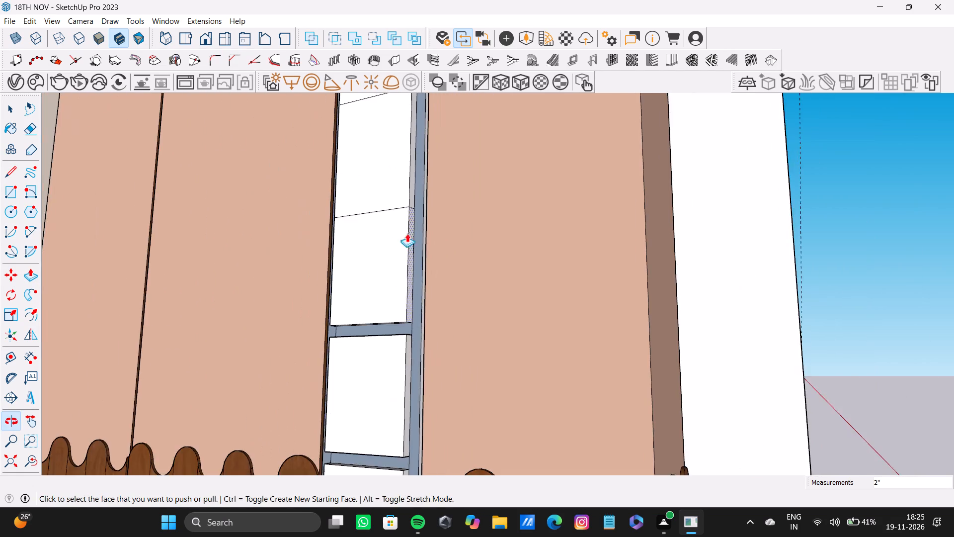
scroll(413, 281, "up", 4)
middle_click_drag(412, 320, 422, 247)
scroll(407, 264, "up", 6)
middle_click_drag(415, 270, 414, 247)
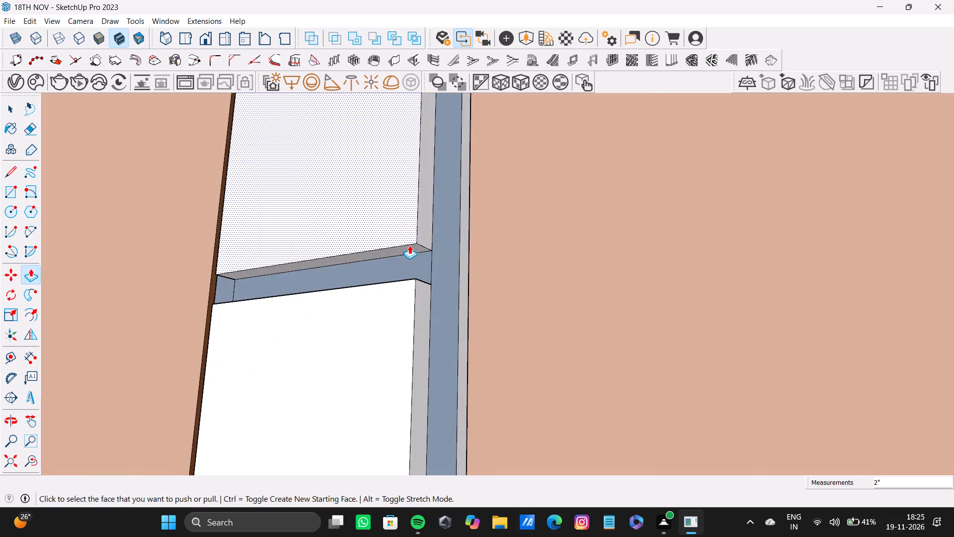
left_click_drag(416, 248, 411, 282)
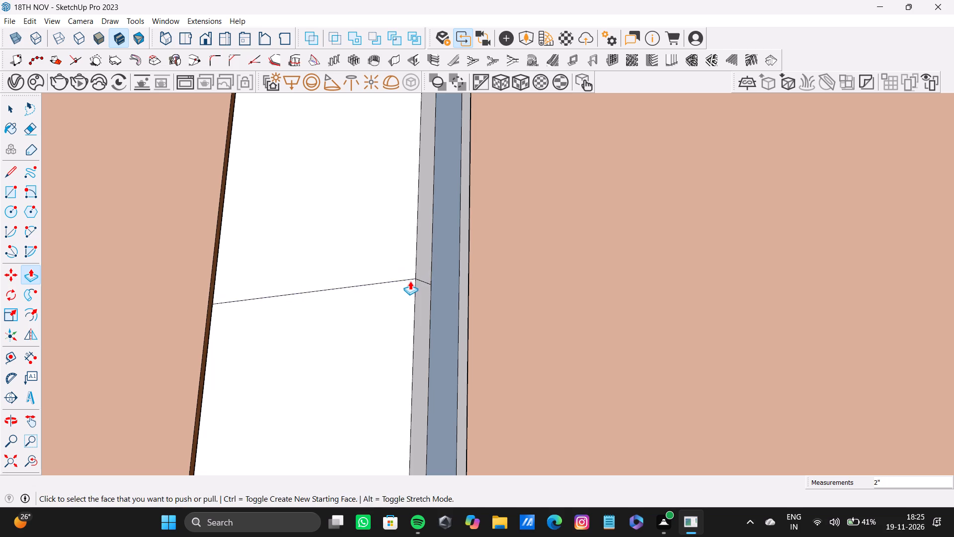
Push/Pull the fourth niche panel's underside down 2" over the shelf edge to meet the fifth niche's panel.
scroll(409, 284, "down", 3)
middle_click_drag(409, 292, 367, 85, "shift")
scroll(397, 172, "down", 4)
middle_click_drag(392, 220, 403, 194, "shift")
scroll(383, 251, "up", 3)
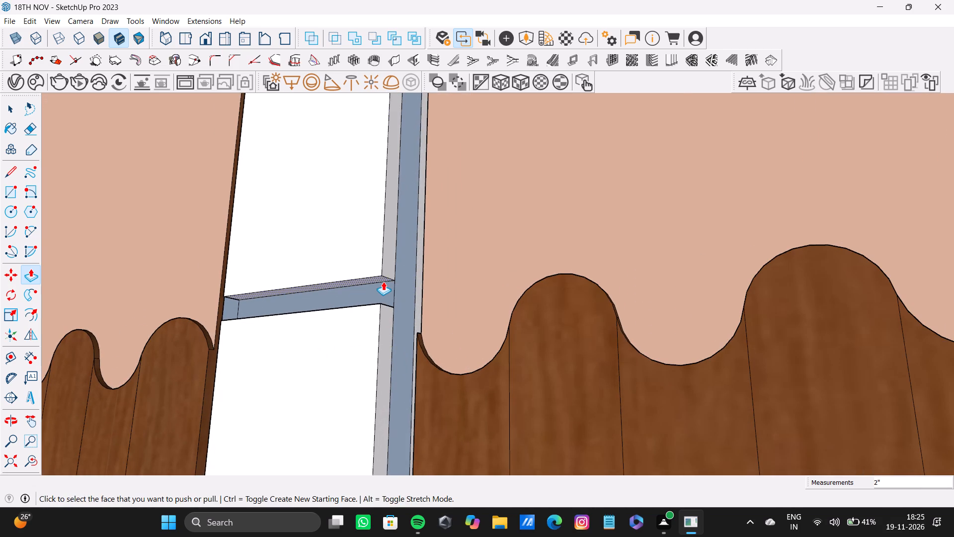
left_click_drag(383, 281, 378, 308)
Push/Pull the fifth niche panel's underside down 2" over the shelf edge to meet the bottom niche's panel.
scroll(380, 308, "down", 2)
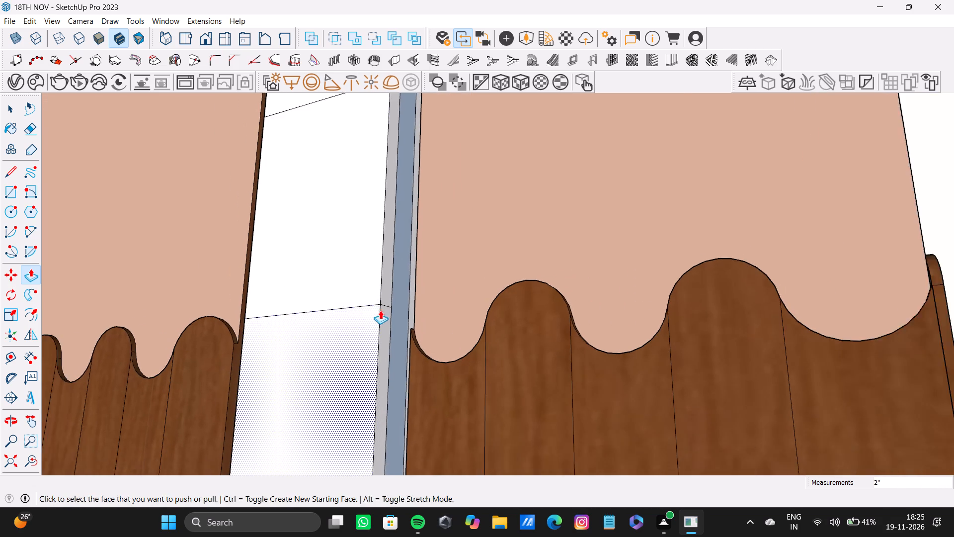
scroll(380, 310, "down", 1)
middle_click_drag(380, 310, 396, 228, "shift")
scroll(401, 339, "down", 3)
middle_click_drag(397, 345, 384, 230, "shift")
scroll(364, 275, "up", 3)
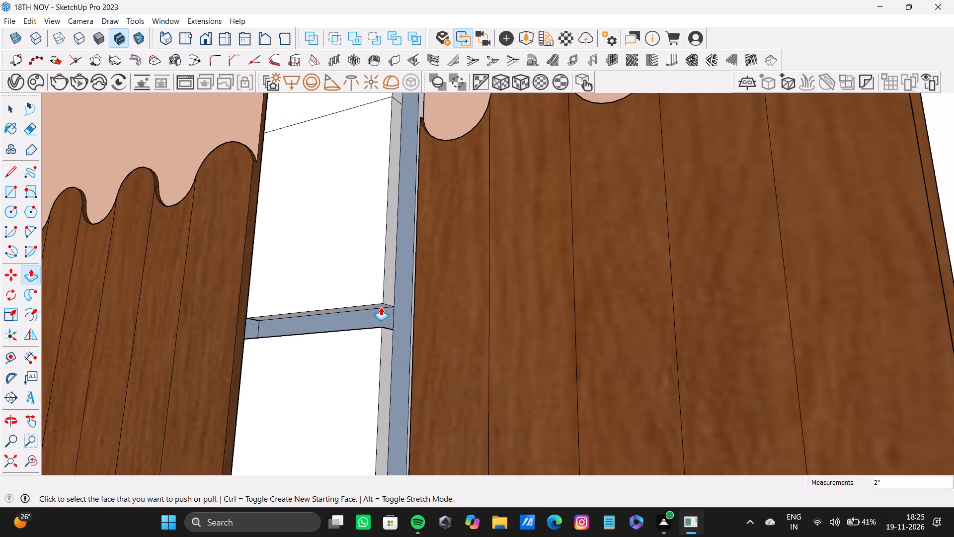
left_click_drag(381, 307, 385, 328)
Select the five horizontal seam lines between the niche panels, on the front and both side faces, and delete them together.
scroll(384, 327, "down", 3)
middle_click_drag(384, 328, 383, 141, "shift")
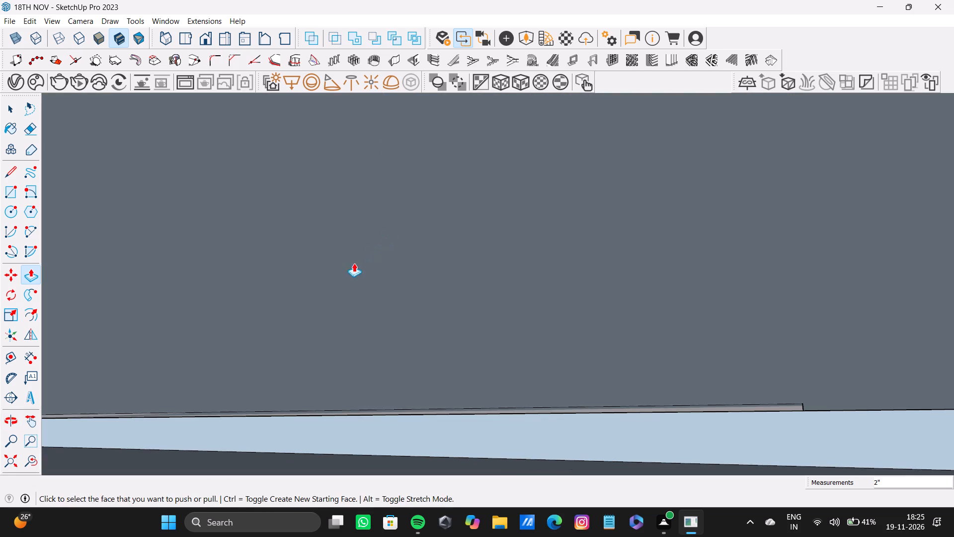
left_click(12, 459)
middle_click_drag(472, 166, 297, 289)
scroll(804, 292, "up", 4)
middle_click_drag(819, 286, 337, 227, "shift")
scroll(618, 226, "up", 7)
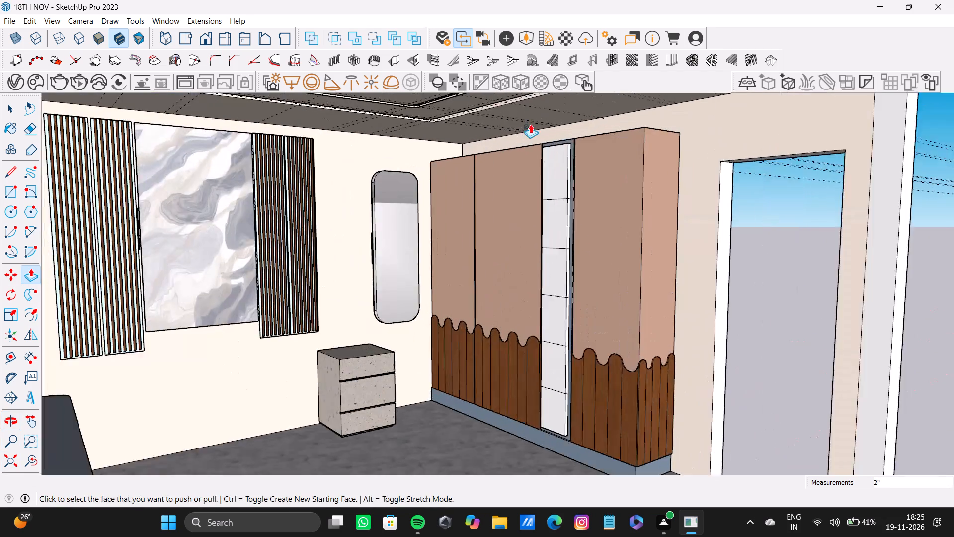
scroll(530, 124, "up", 8)
key("space")
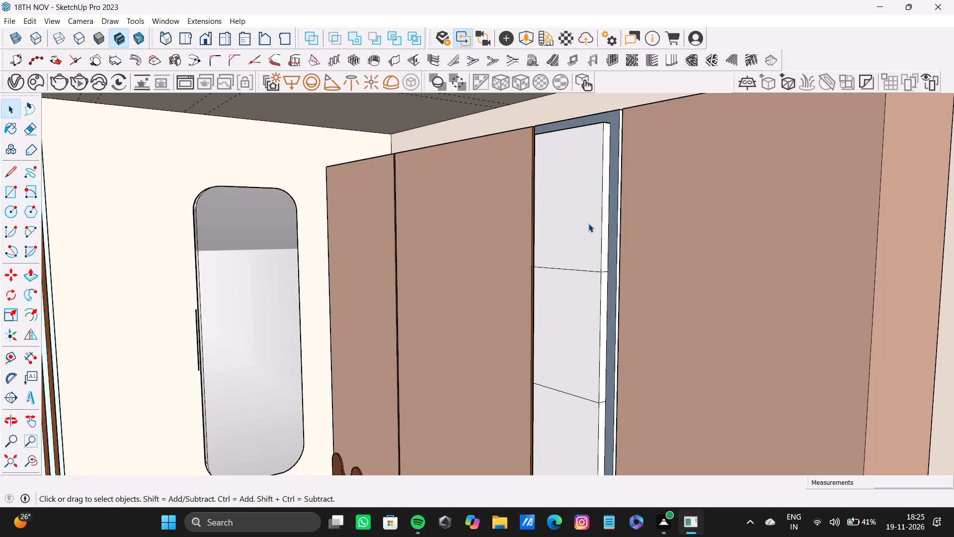
middle_click_drag(592, 223, 489, 209, "shift")
scroll(515, 244, "up", 9)
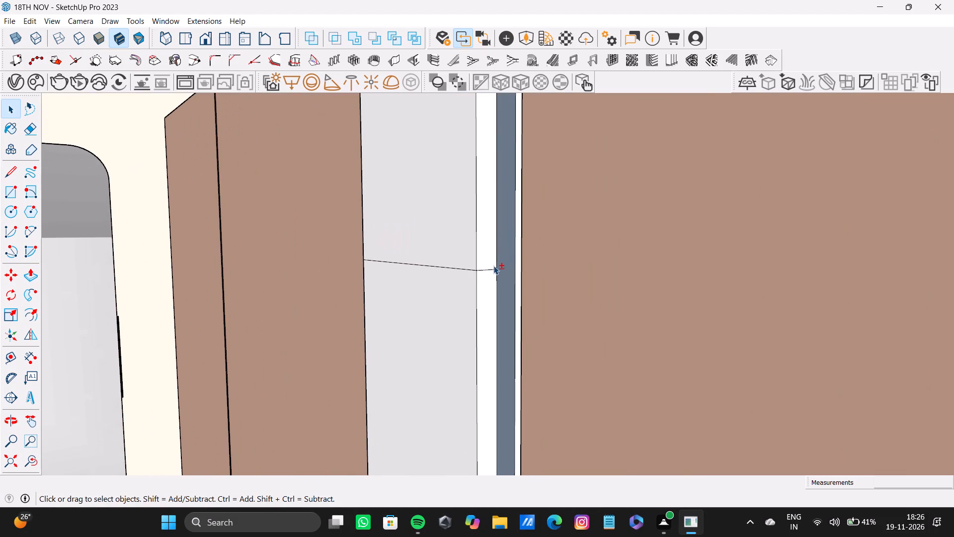
left_click(490, 268, "shift")
left_click(470, 269, "shift")
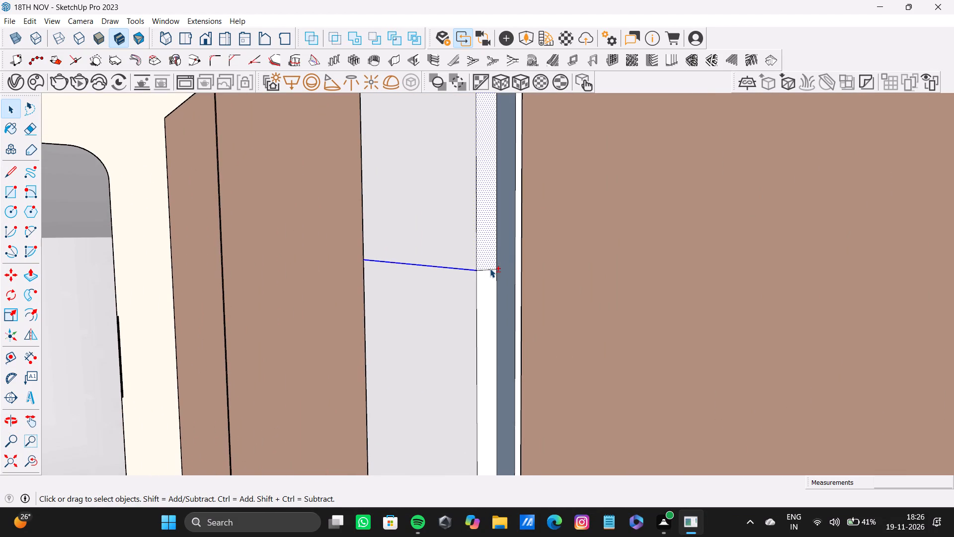
left_click(490, 268, "shift")
left_click(487, 254, "shift")
middle_click_drag(408, 241, 558, 236)
scroll(418, 261, "up", 4)
middle_click_drag(332, 255, 515, 258)
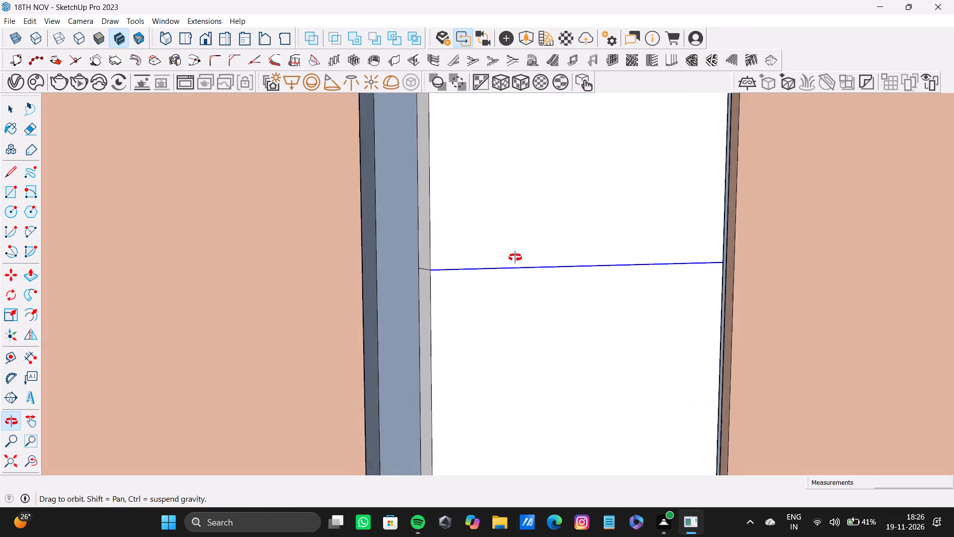
middle_click_drag(515, 258, 513, 260)
scroll(435, 268, "up", 5, "shift")
left_click(425, 272, "shift")
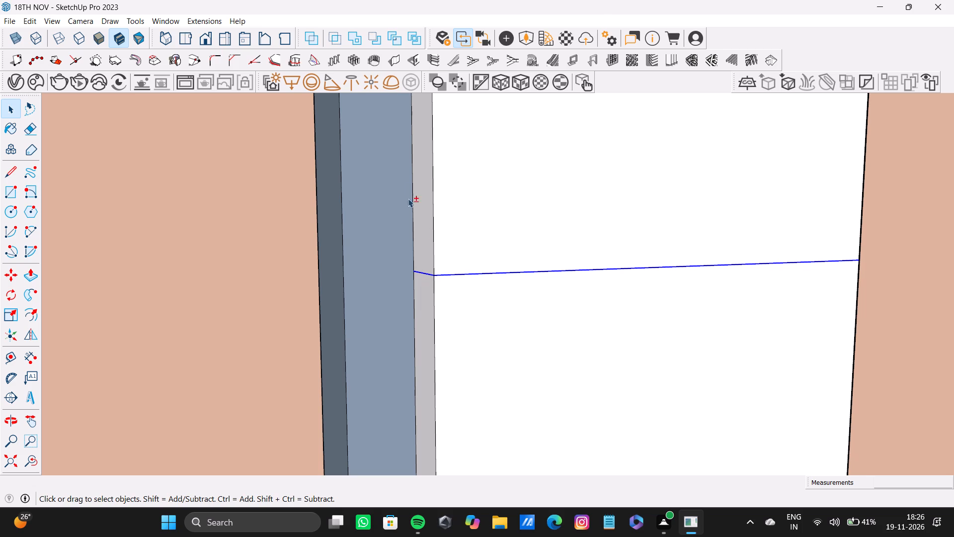
scroll(353, 418, "down", 11, "shift")
middle_click_drag(464, 372, 361, 269, "shift")
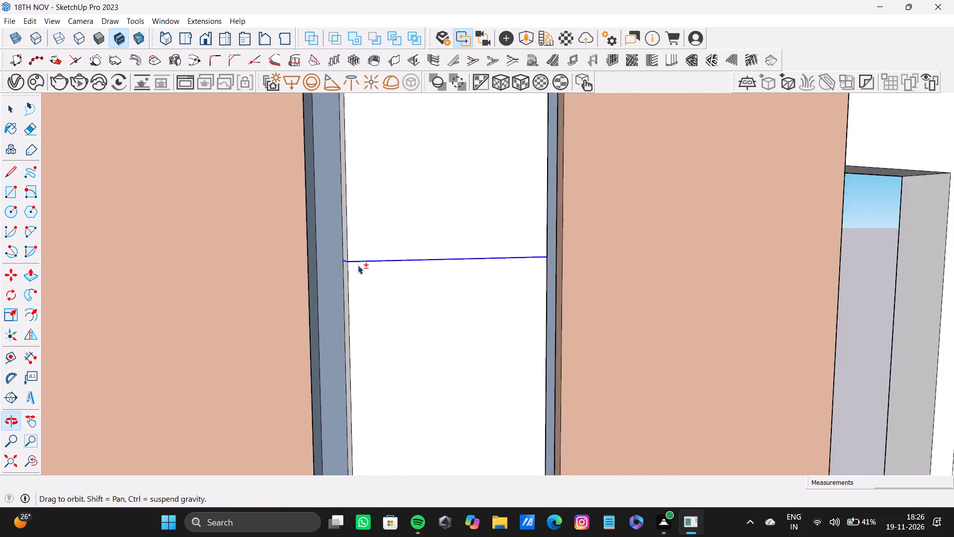
scroll(396, 303, "down", 4, "shift")
middle_click_drag(408, 351, 363, 270, "shift")
scroll(316, 349, "up", 7, "shift")
middle_click_drag(328, 394, 326, 339, "shift")
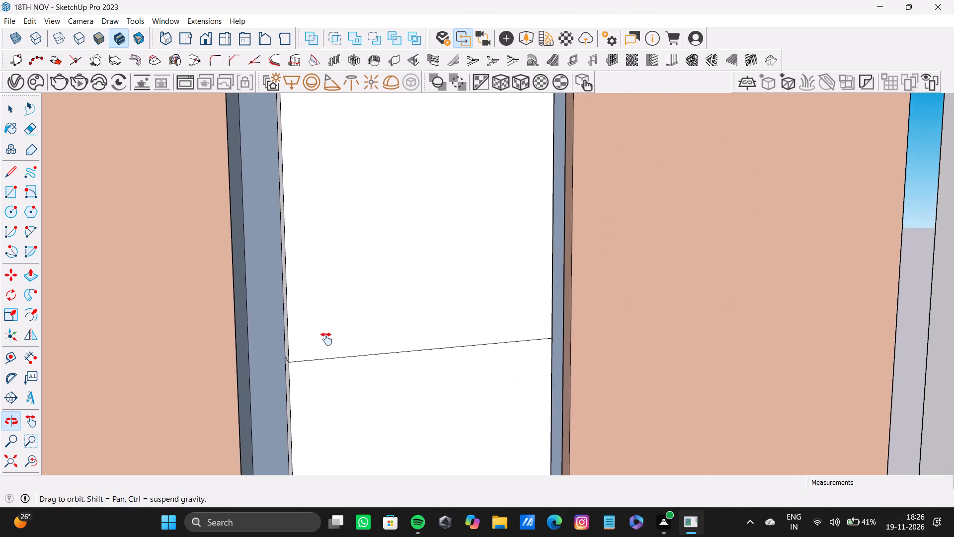
middle_click_drag(326, 339, 419, 335, "shift")
scroll(357, 382, "up", 7)
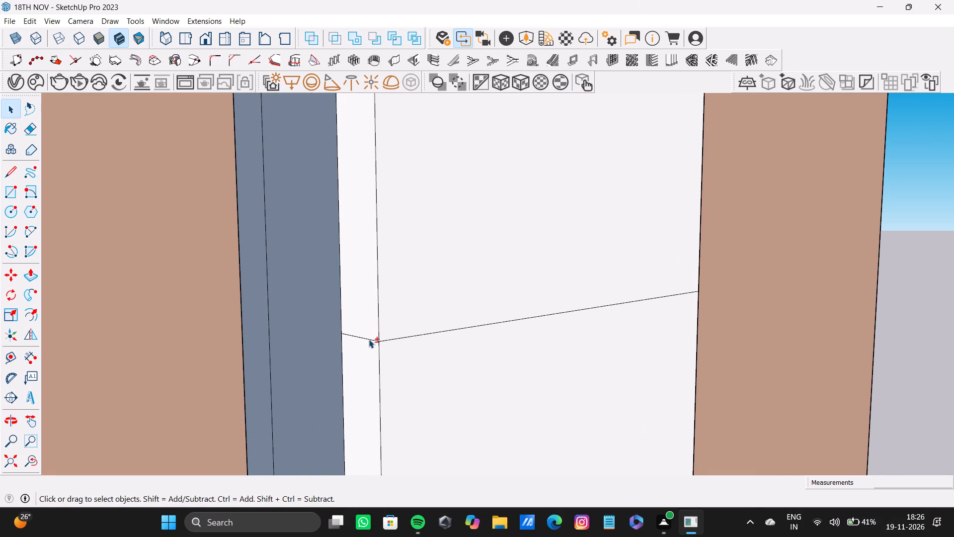
left_click(369, 339, "shift")
left_click(394, 338, "shift")
scroll(479, 349, "down", 4, "shift")
middle_click_drag(532, 349, 314, 362)
middle_click_drag(571, 364, 546, 369)
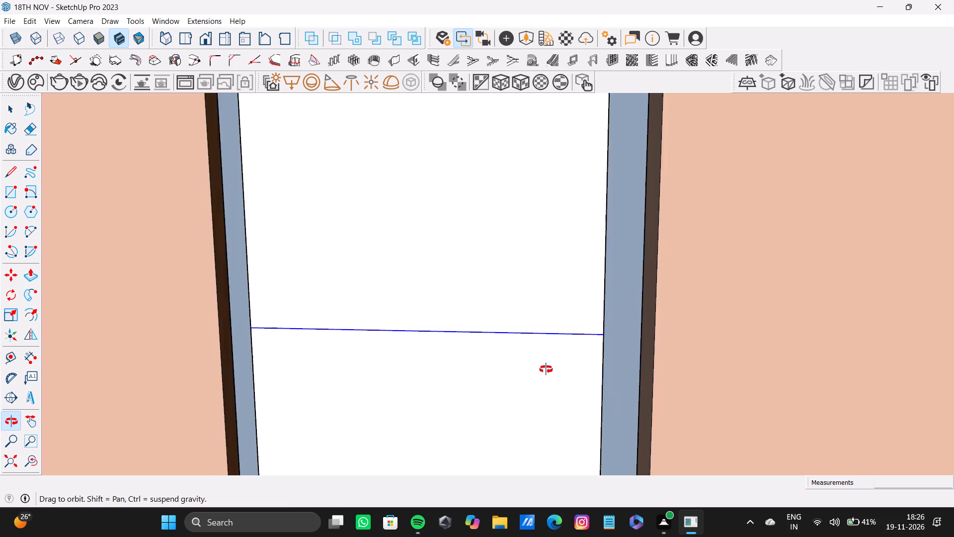
middle_click_drag(546, 369, 432, 372)
scroll(513, 353, "up", 4)
left_click(502, 332, "shift")
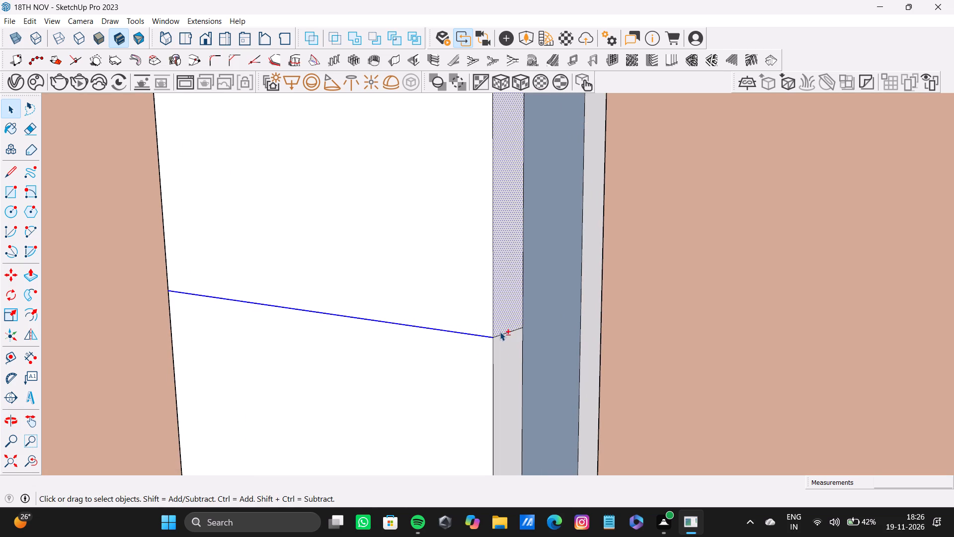
double_click(500, 332, "shift")
scroll(500, 335, "down", 13, "shift")
middle_click_drag(491, 355, 475, 314, "shift")
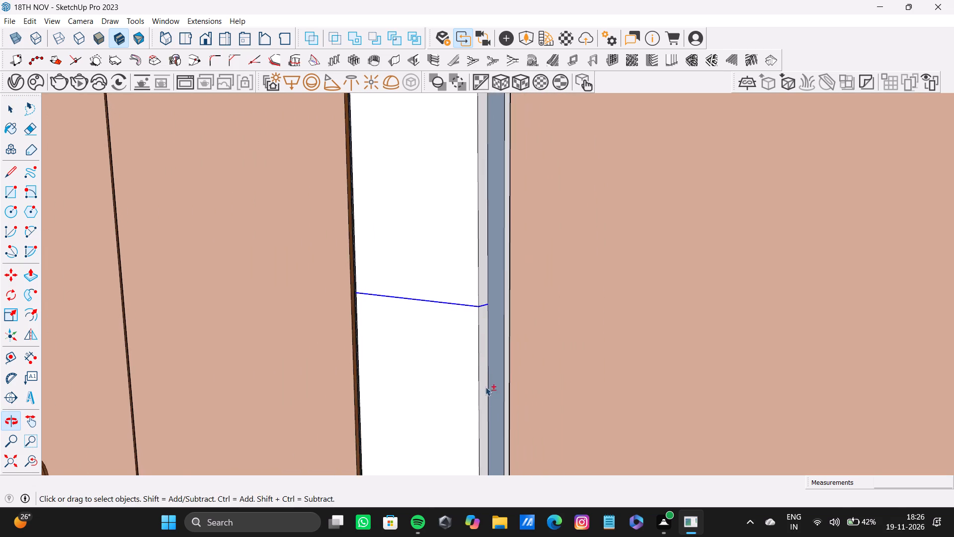
middle_click_drag(485, 382, 434, 250, "shift")
scroll(426, 357, "up", 10, "shift")
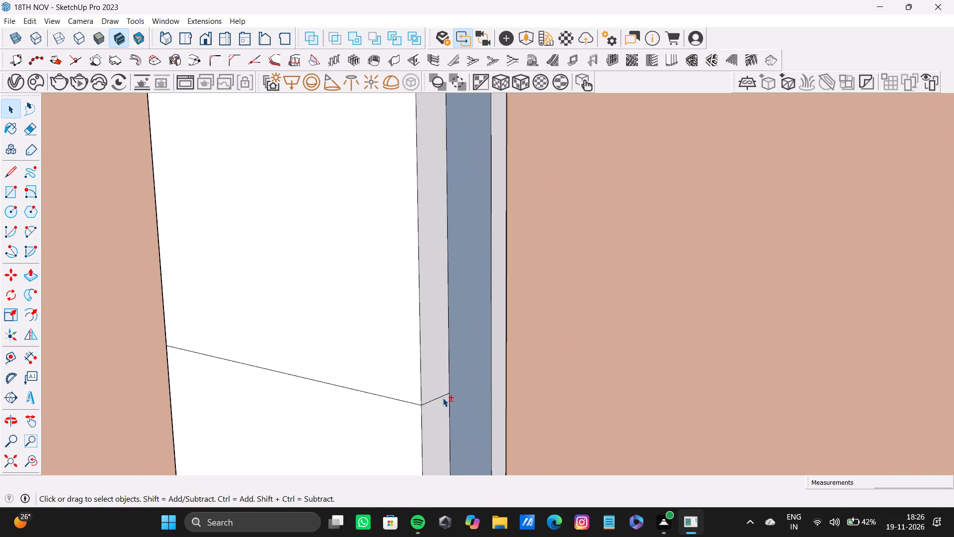
left_click(442, 397, "shift")
left_click(412, 404, "shift")
scroll(298, 379, "down", 3, "shift")
middle_click_drag(298, 378, 428, 378)
middle_click_drag(239, 371, 436, 313)
scroll(314, 369, "up", 3, "shift")
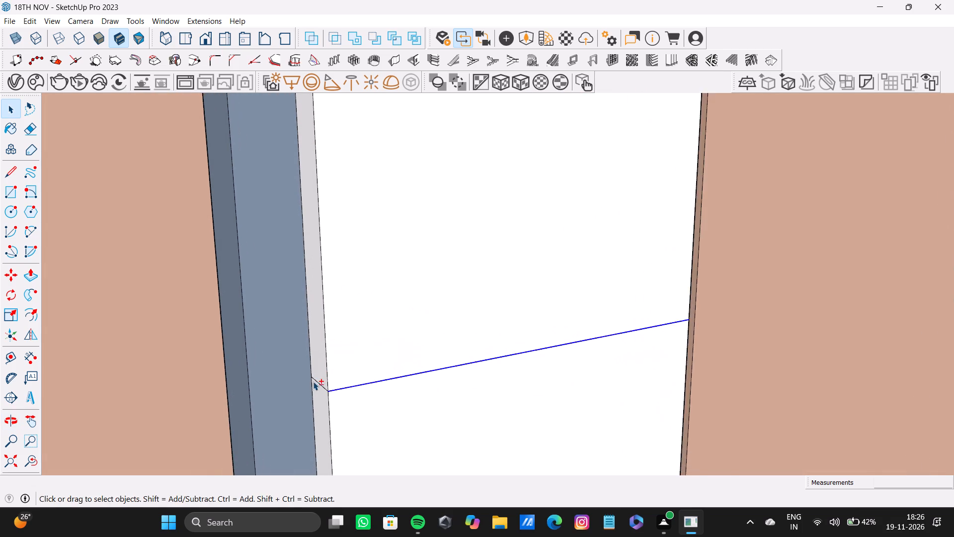
scroll(313, 381, "up", 1, "shift")
left_click(325, 389, "shift")
scroll(326, 389, "down", 3, "shift")
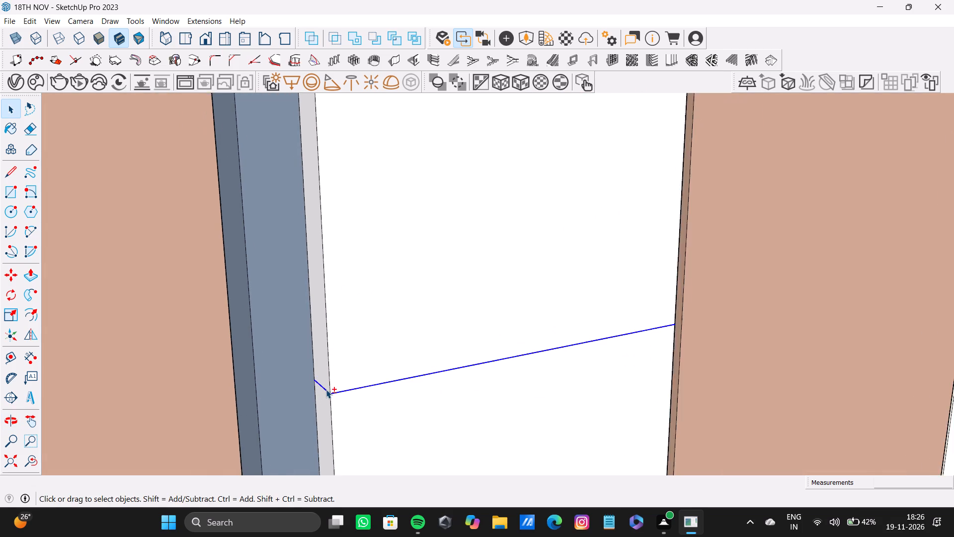
scroll(326, 389, "down", 6, "shift")
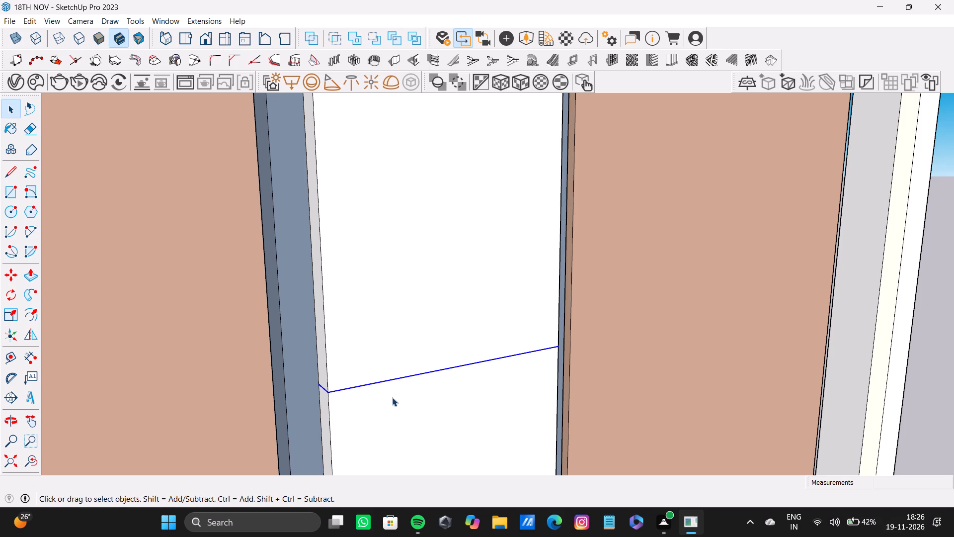
scroll(397, 406, "down", 7)
middle_click_drag(389, 391, 297, 210, "shift")
scroll(325, 306, "down", 2, "shift")
middle_click_drag(320, 311, 313, 279, "shift")
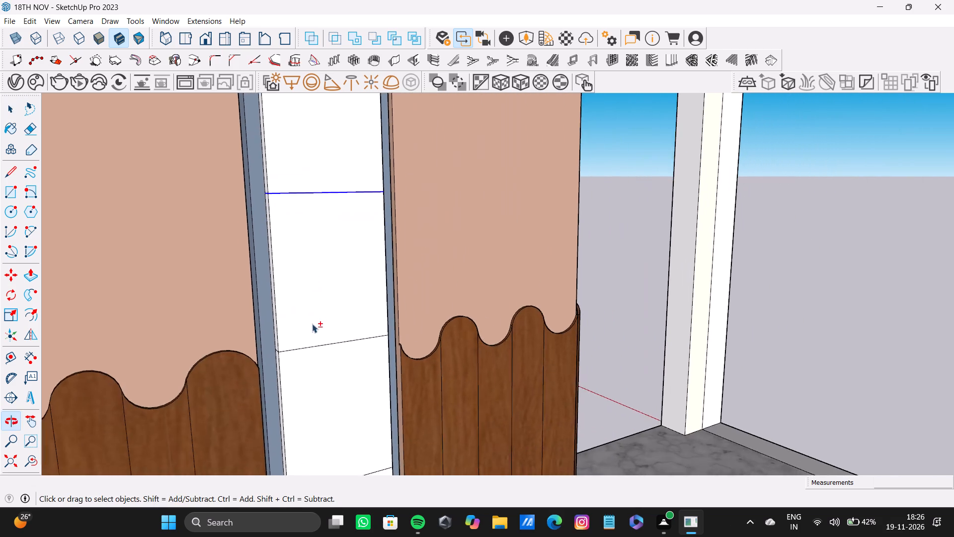
scroll(312, 324, "up", 11, "shift")
middle_click_drag(262, 357, 309, 340)
scroll(311, 337, "up", 7, "shift")
left_click(341, 337, "shift")
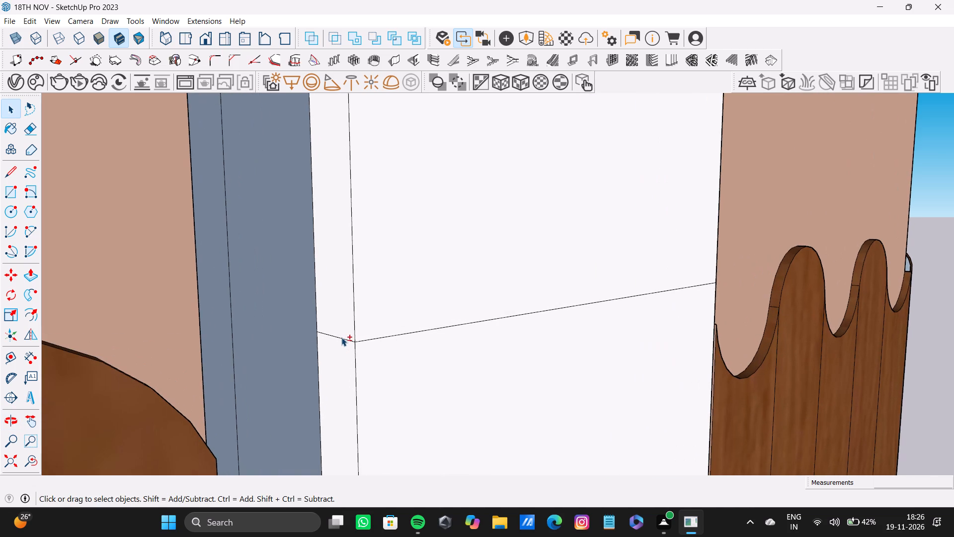
left_click(367, 341, "shift")
scroll(449, 321, "down", 4, "shift")
middle_click_drag(485, 307, 280, 313, "shift")
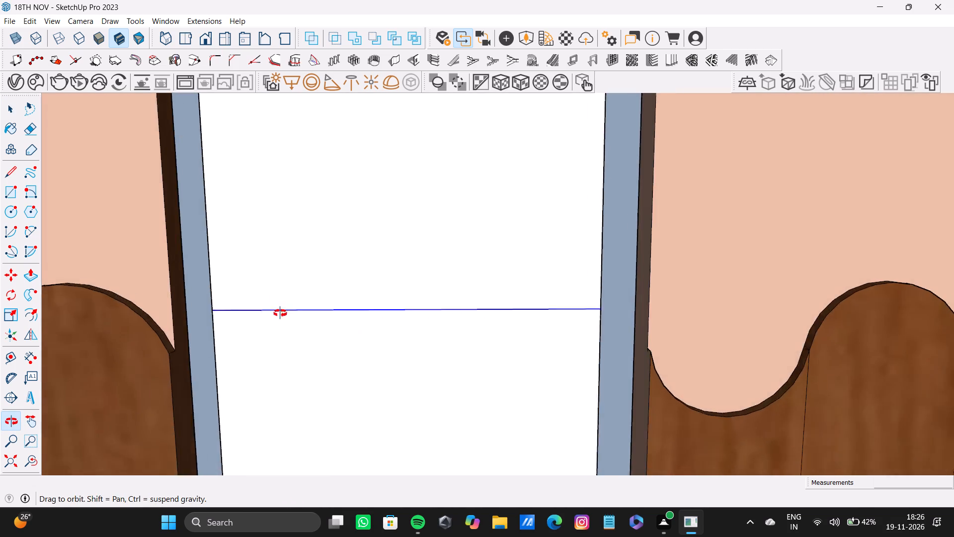
middle_click_drag(280, 313, 266, 317, "shift")
scroll(532, 316, "down", 1)
middle_click_drag(549, 323, 413, 339)
scroll(506, 326, "up", 7)
left_click(555, 319, "shift")
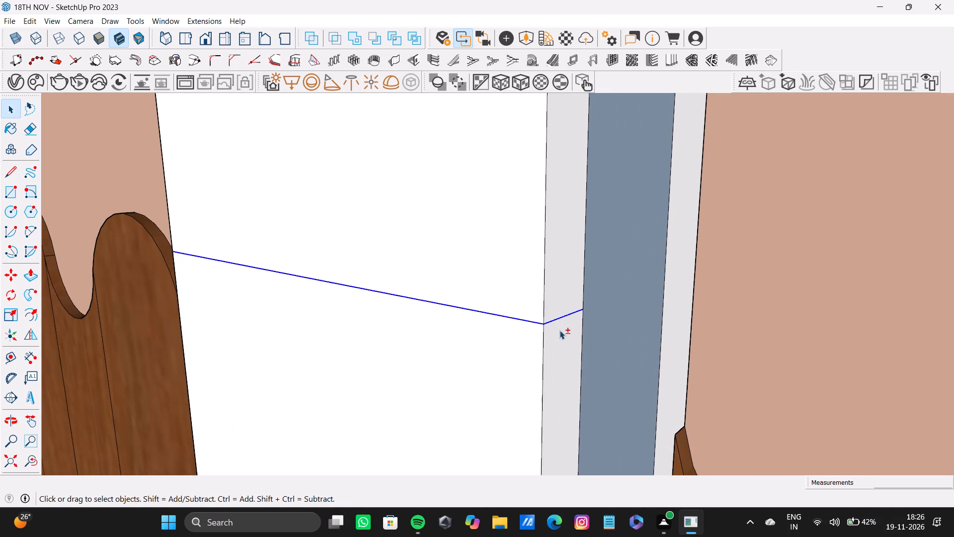
scroll(559, 330, "down", 12, "shift")
middle_click(520, 158, "shift")
middle_click_drag(547, 332, 478, 105, "shift")
scroll(438, 393, "up", 3, "shift")
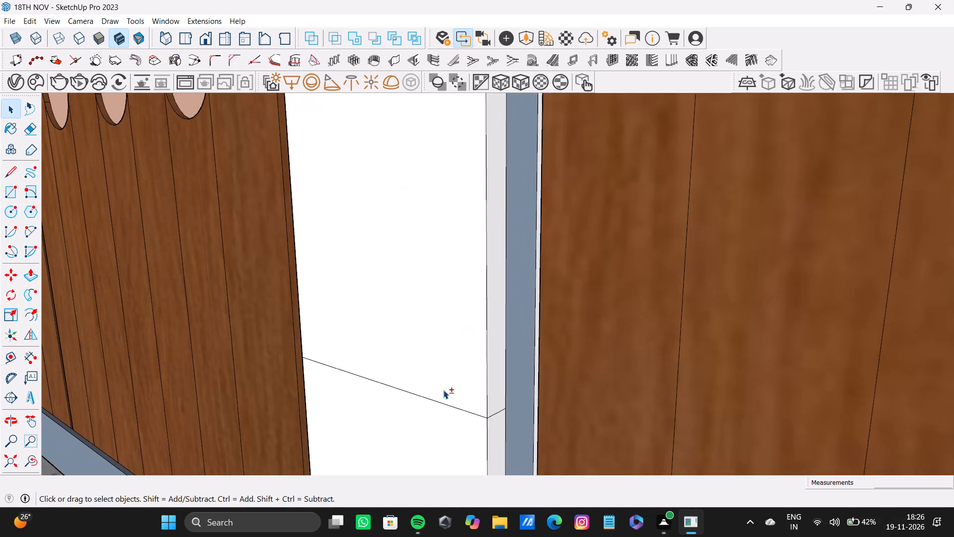
middle_click_drag(443, 390, 453, 267, "shift")
scroll(503, 317, "up", 6, "shift")
left_click(499, 275, "shift")
left_click(486, 276, "shift")
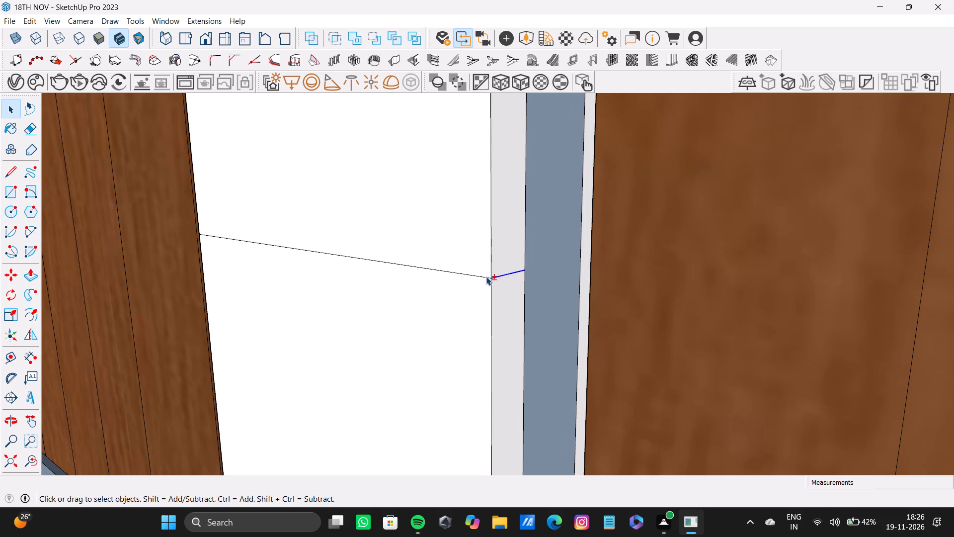
scroll(340, 269, "down", 5, "shift")
middle_click_drag(334, 269, 542, 260)
scroll(281, 290, "up", 4)
middle_click_drag(285, 293, 441, 294)
scroll(518, 263, "up", 3)
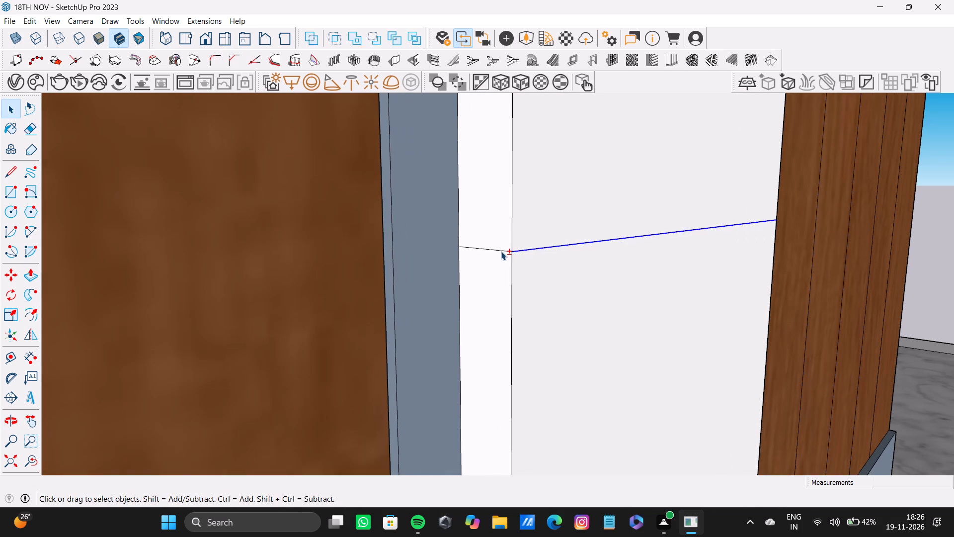
left_click(501, 251, "shift")
scroll(505, 254, "down", 15, "shift")
middle_click_drag(526, 299, 465, 245, "shift")
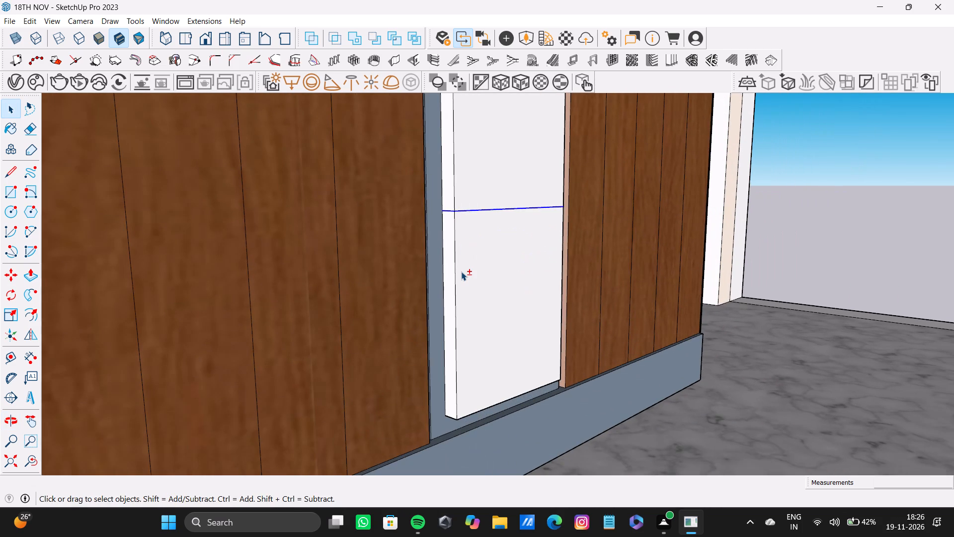
key("shift+Delete")
double_click(462, 272)
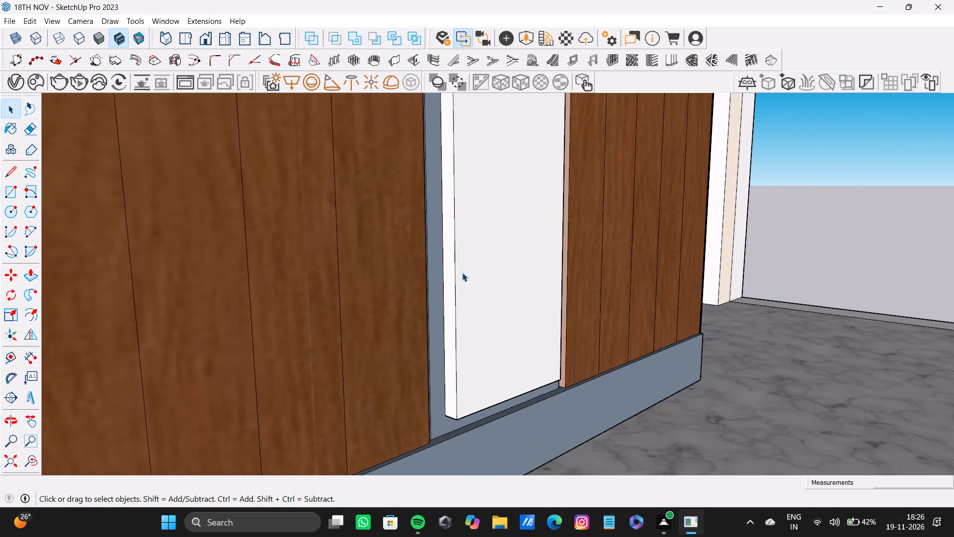
Select the faces and edges of the merged niche panel together: front, both sides, underside and top.
double_click(450, 283, "shift")
middle_click_drag(480, 301, 462, 244, "shift")
scroll(462, 244, "down", 1, "shift")
scroll(462, 312, "up", 8)
middle_click_drag(457, 346, 394, 249)
scroll(397, 305, "up", 8)
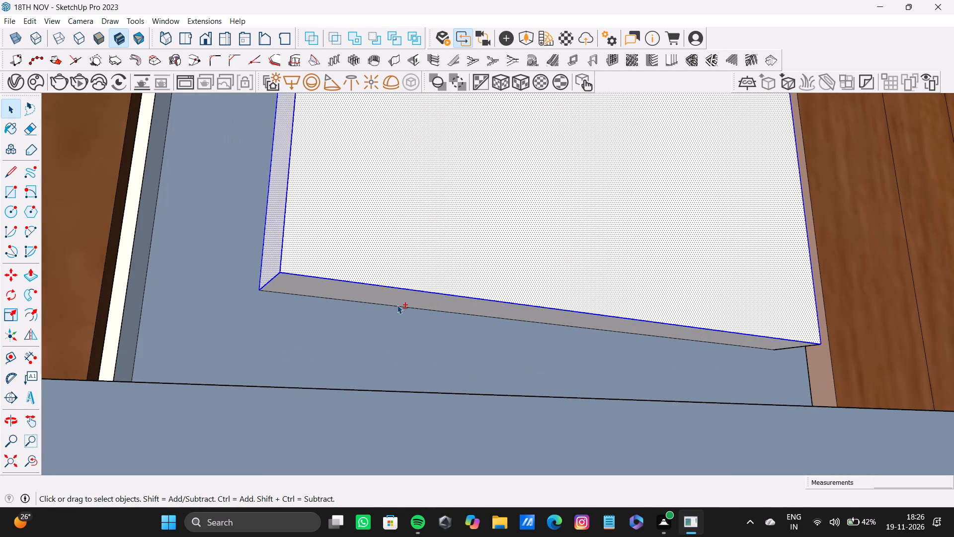
double_click(397, 305, "shift")
double_click(453, 304, "shift")
middle_click_drag(678, 316, 359, 356, "shift")
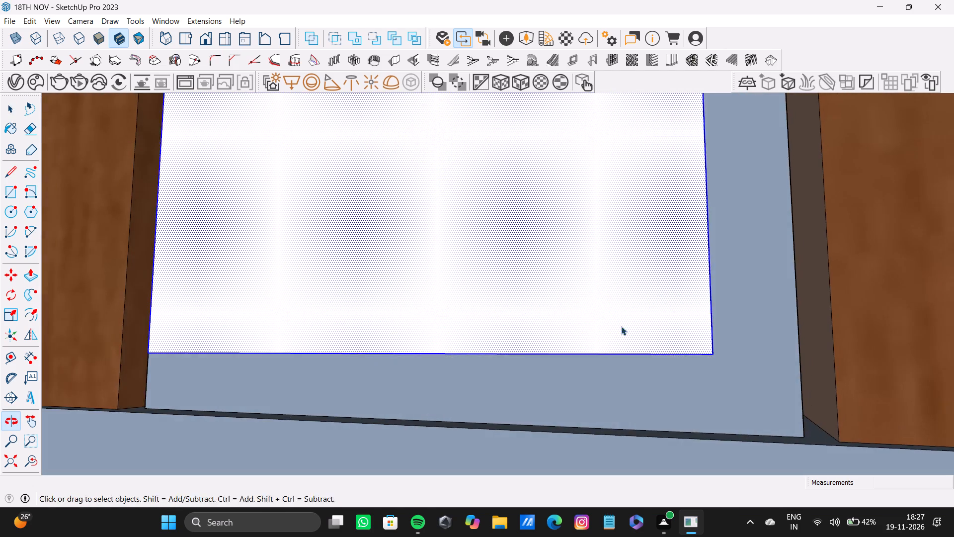
middle_click_drag(622, 320, 493, 323)
scroll(629, 345, "up", 3, "shift")
left_click(631, 333, "shift")
left_click(631, 333, "shift")
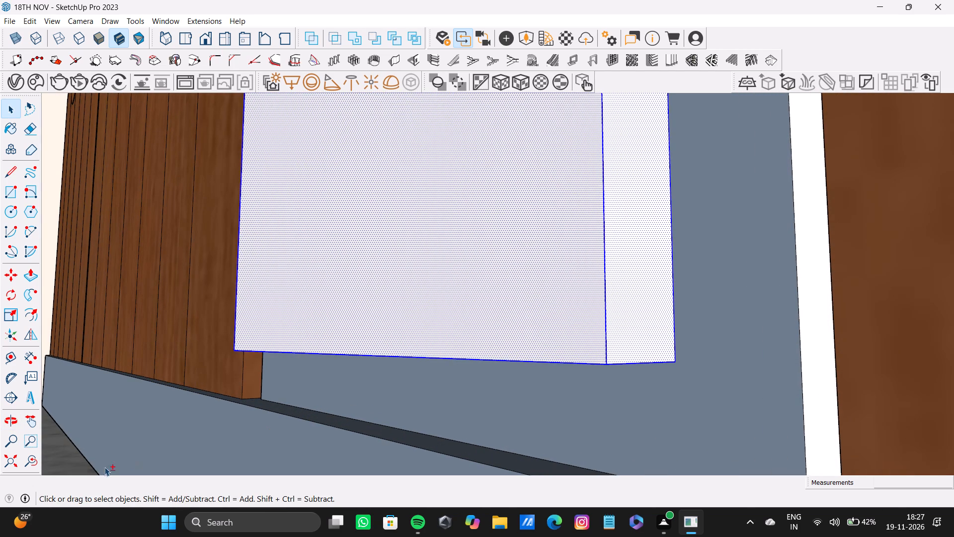
left_click(9, 456, "shift")
middle_click_drag(475, 202, 457, 240)
scroll(696, 265, "up", 10, "shift")
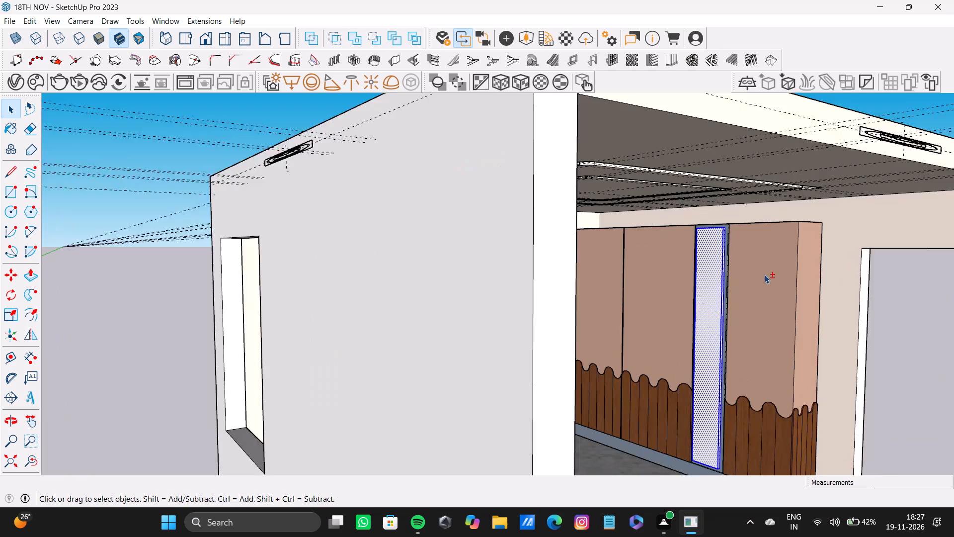
scroll(764, 274, "up", 20, "shift")
scroll(764, 274, "up", 10, "shift")
middle_click_drag(701, 205, 705, 269)
scroll(707, 269, "up", 4, "shift")
double_click(710, 268, "shift")
scroll(650, 261, "down", 6, "shift")
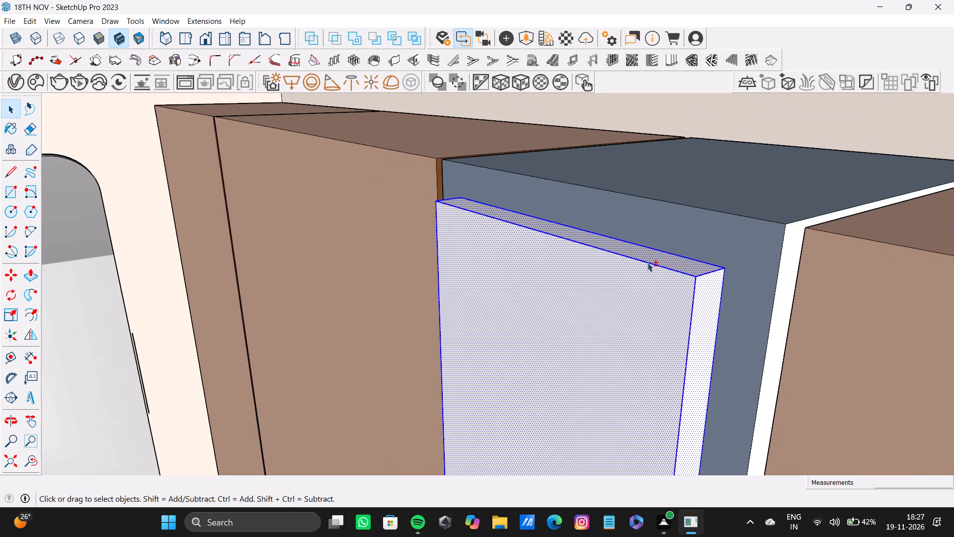
middle_click_drag(647, 263, 767, 277, "shift")
middle_click_drag(620, 242, 881, 258)
scroll(590, 233, "up", 4)
middle_click_drag(582, 231, 674, 230)
scroll(522, 246, "up", 3, "shift")
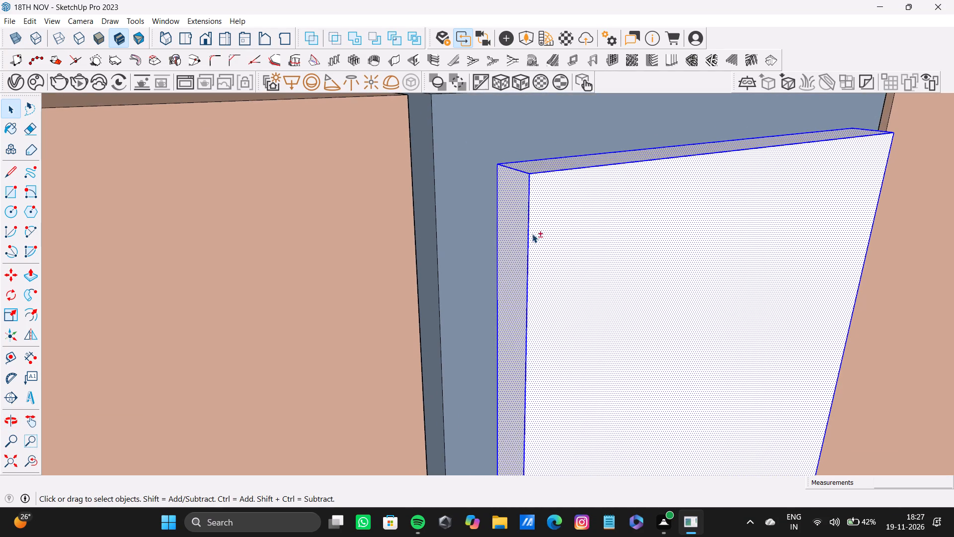
Browse the Landscaping, Fencing and Vegetation materials and compare the paver, groundcover, vegetation and fencing swatches for the niche panel.
left_click(7, 127, "shift")
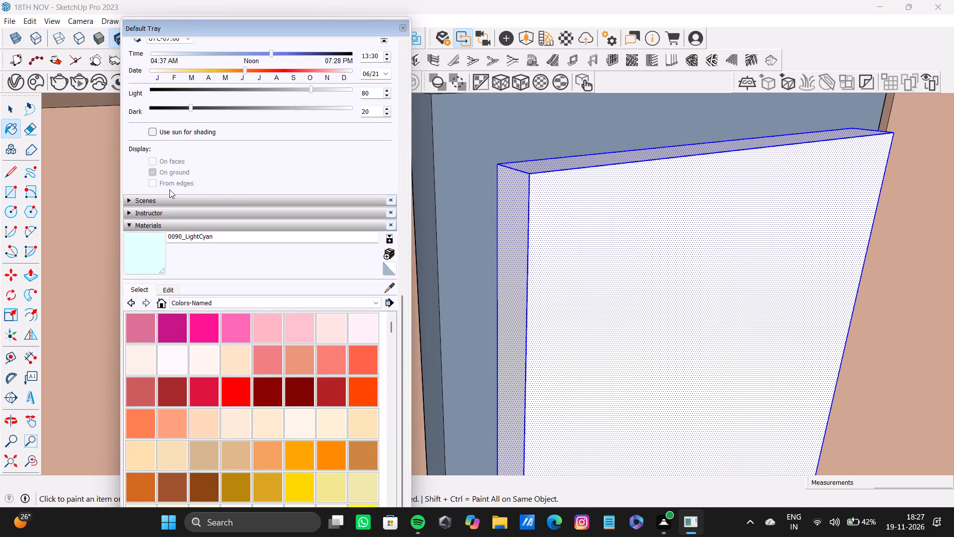
left_click(307, 301)
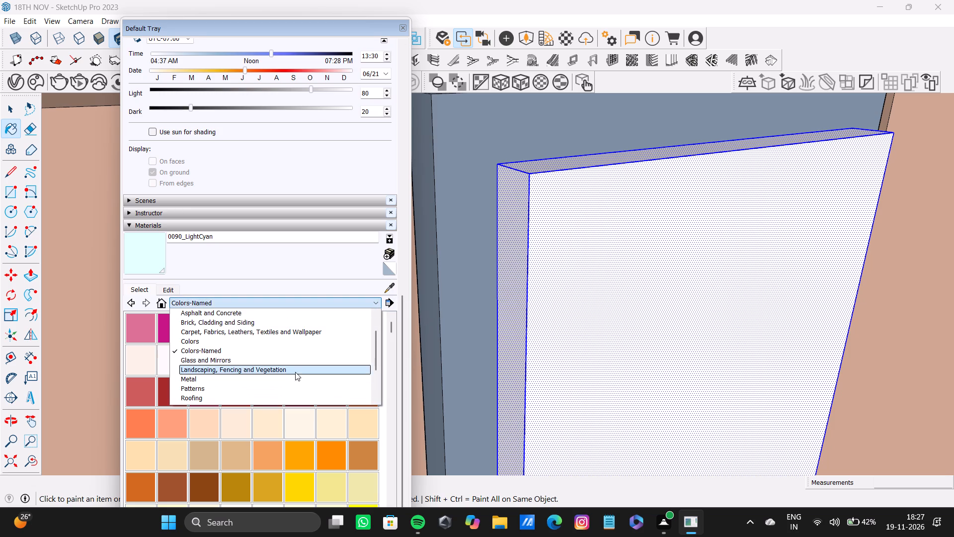
left_click(281, 369)
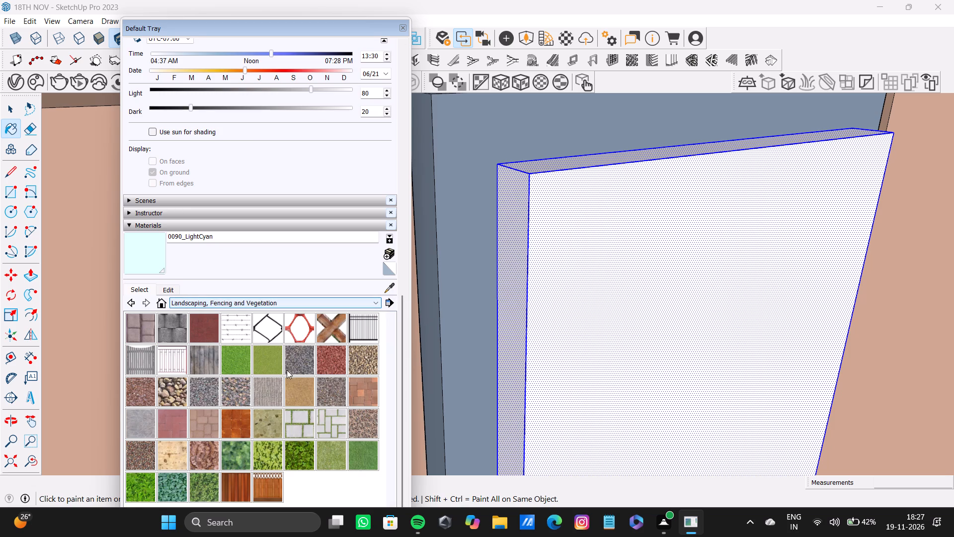
scroll(317, 443, "down", 1)
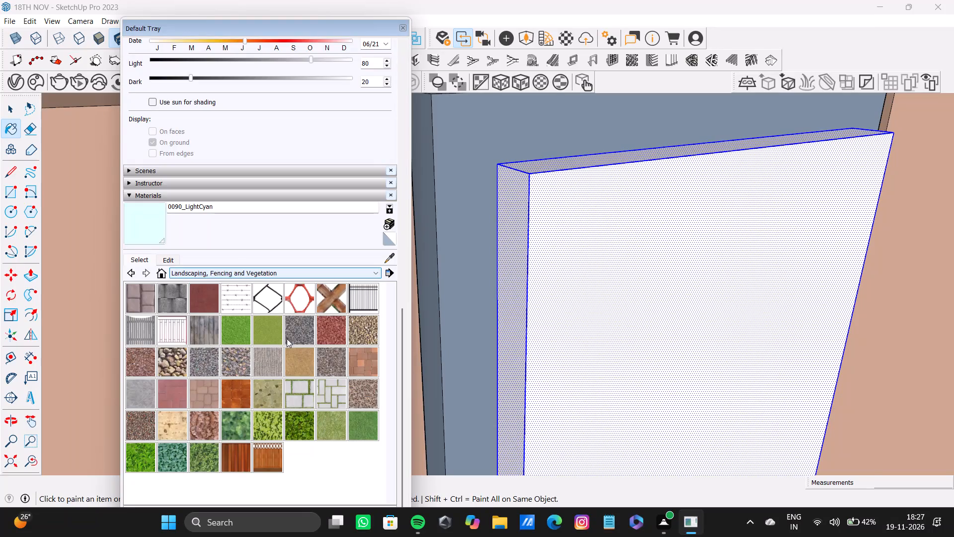
scroll(276, 390, "up", 1)
left_click(304, 326)
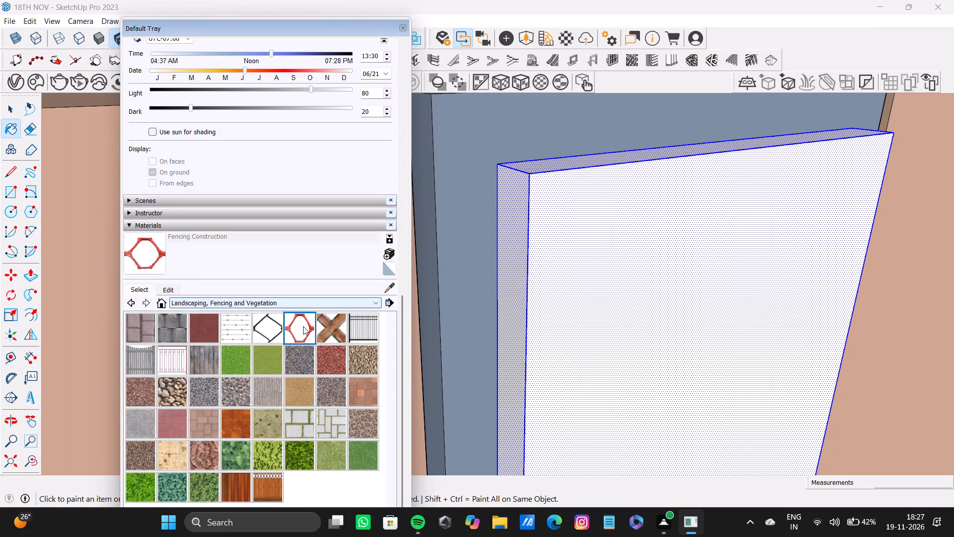
left_click(280, 324)
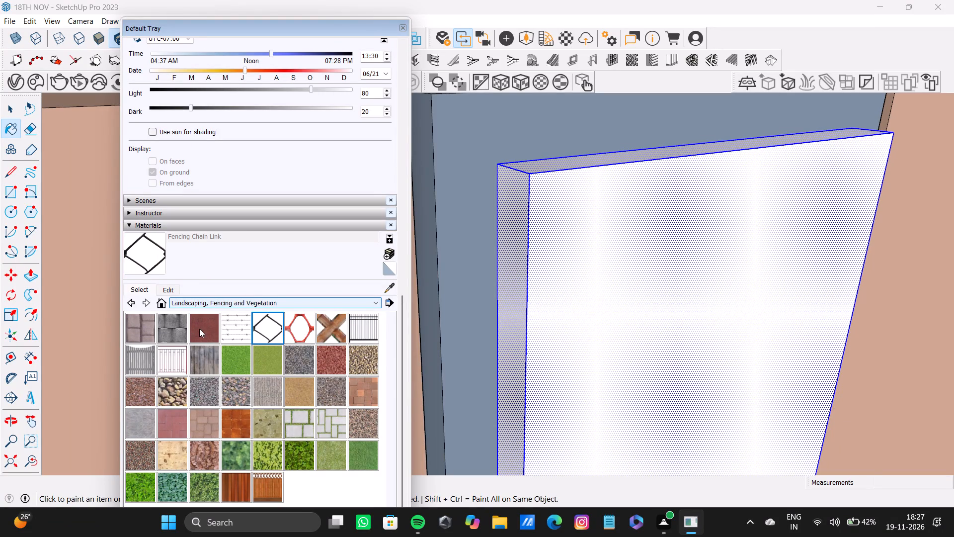
left_click(199, 329)
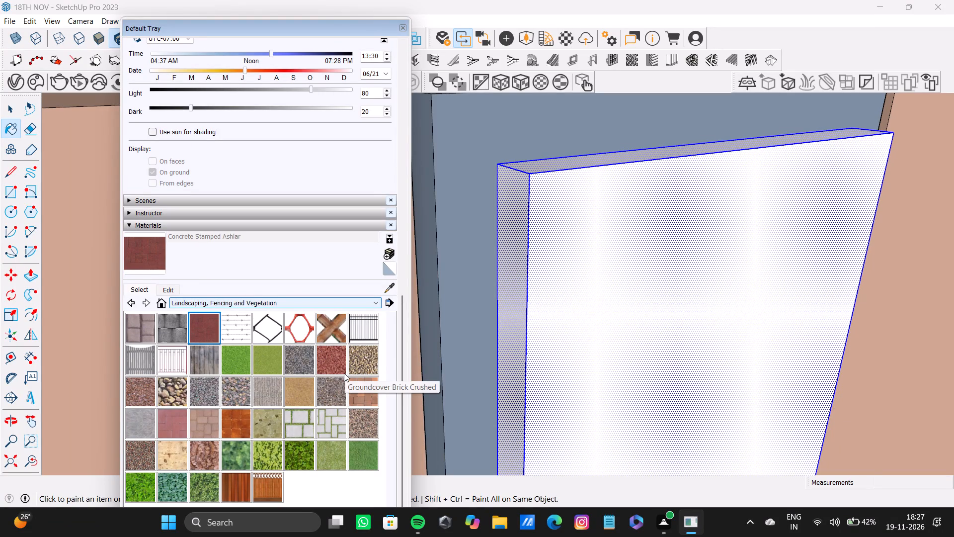
left_click(165, 426)
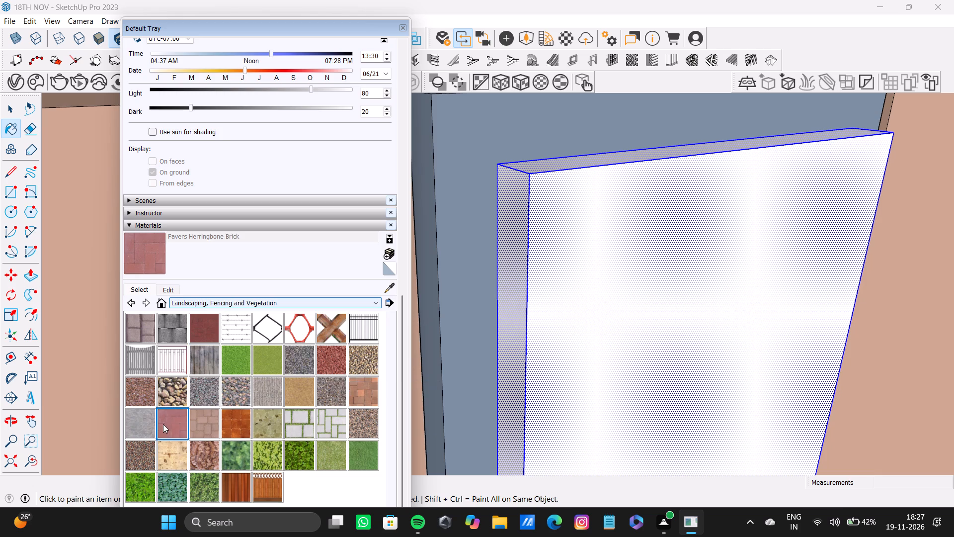
left_click(203, 428)
left_click(240, 419)
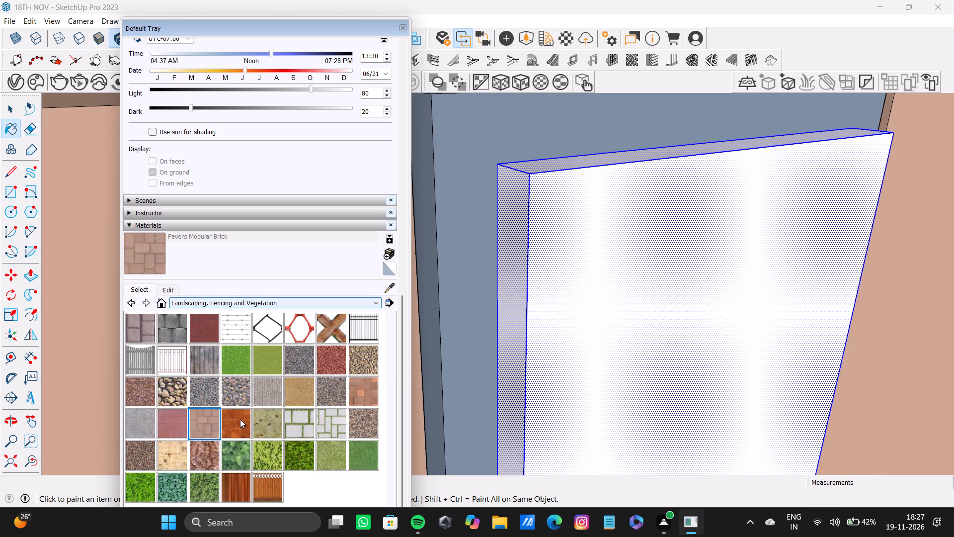
left_click(261, 417)
left_click(302, 417)
left_click(328, 415)
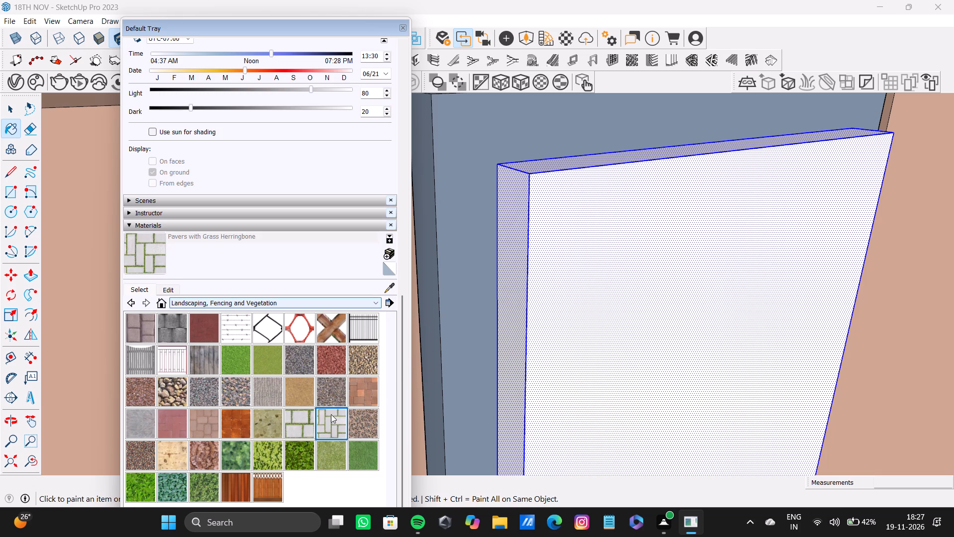
left_click(364, 418)
left_click(353, 447)
left_click_drag(325, 461, 299, 462)
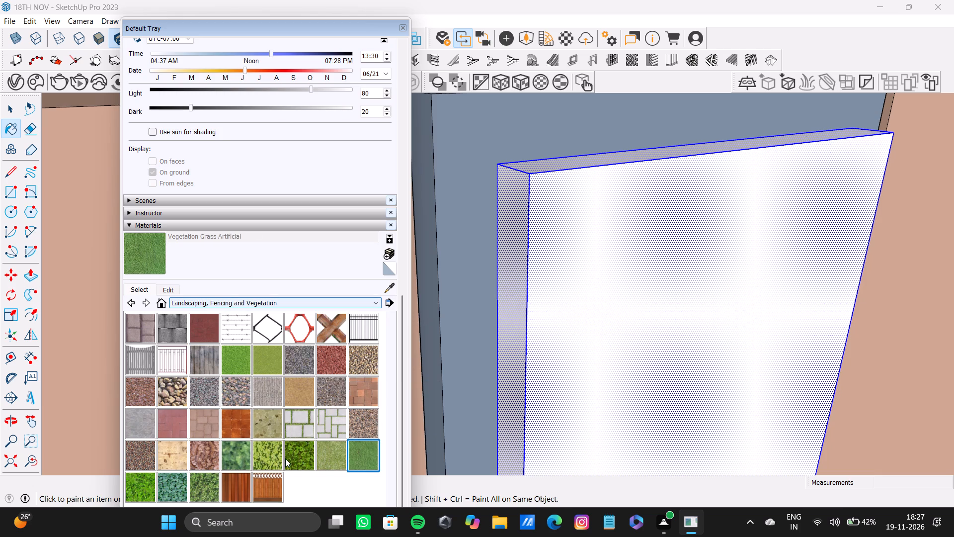
left_click(285, 458)
left_click(262, 458)
left_click(217, 454)
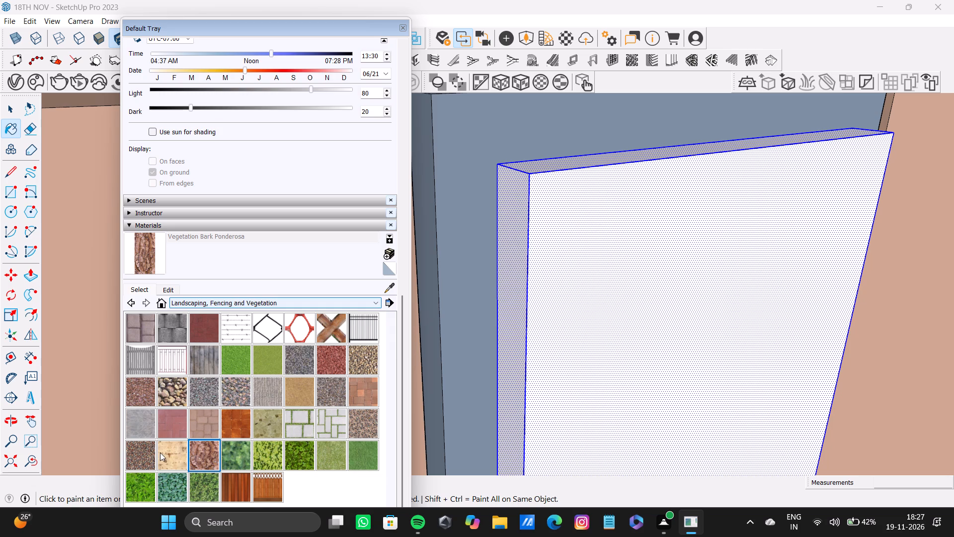
left_click(143, 453)
left_click(176, 452)
scroll(189, 454, "down", 2)
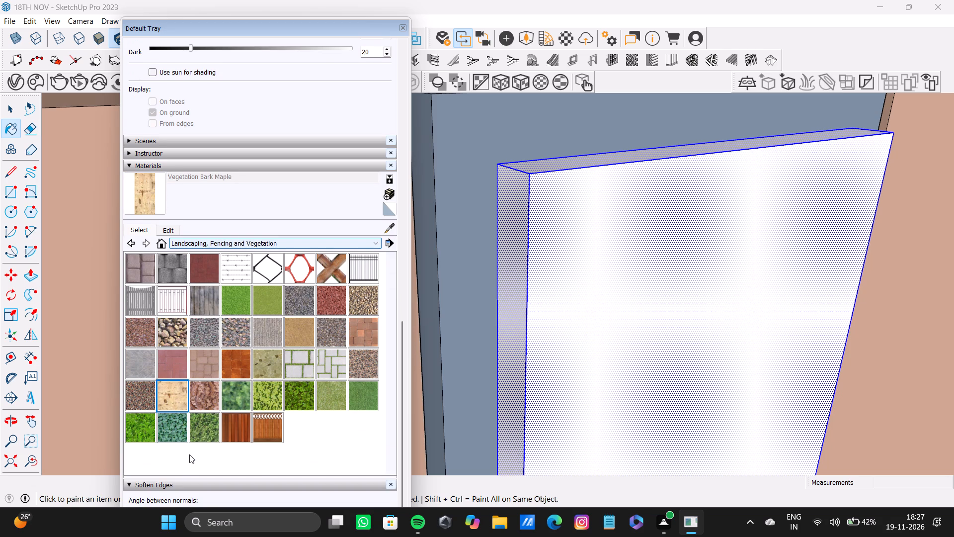
left_click(175, 432)
left_click(207, 425)
left_click(224, 423)
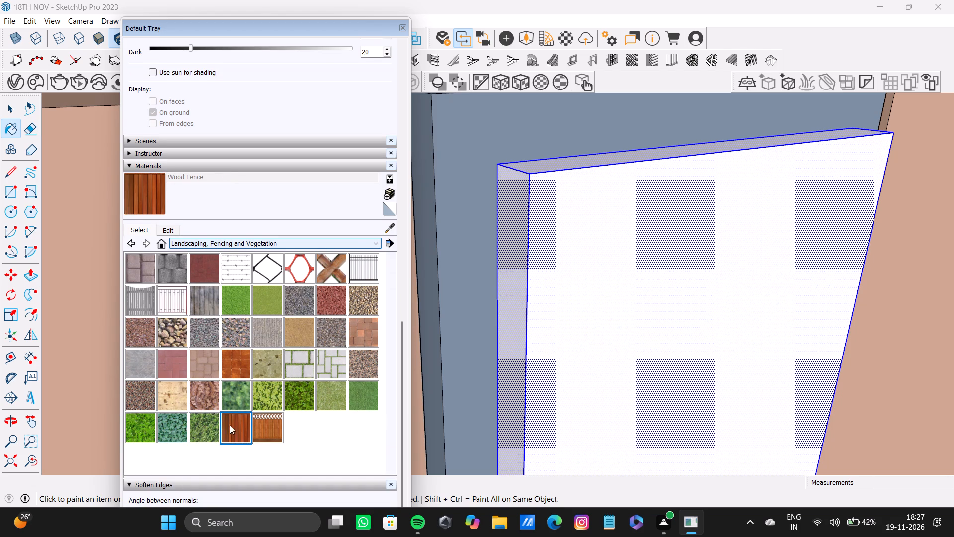
left_click(262, 429)
left_click(143, 424)
left_click(143, 410)
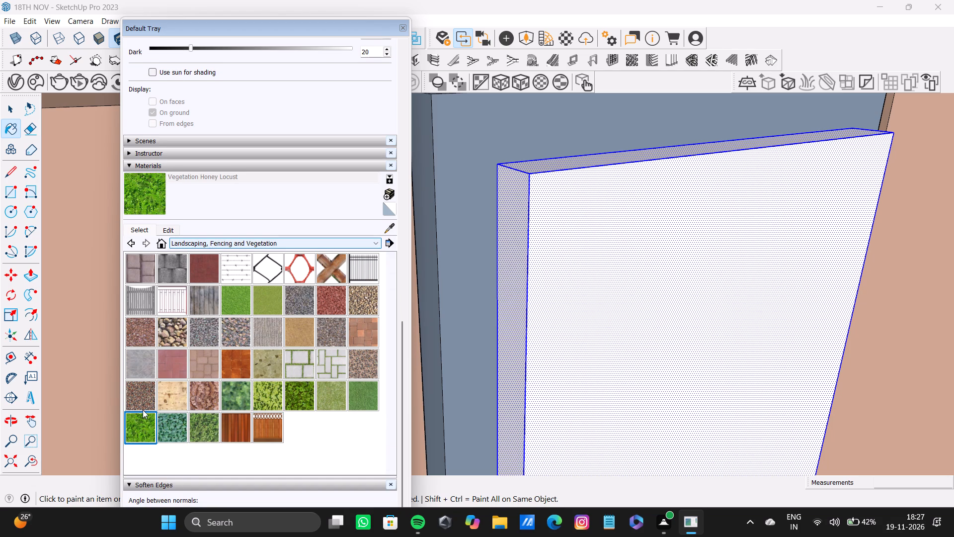
left_click(140, 365)
left_click(143, 340)
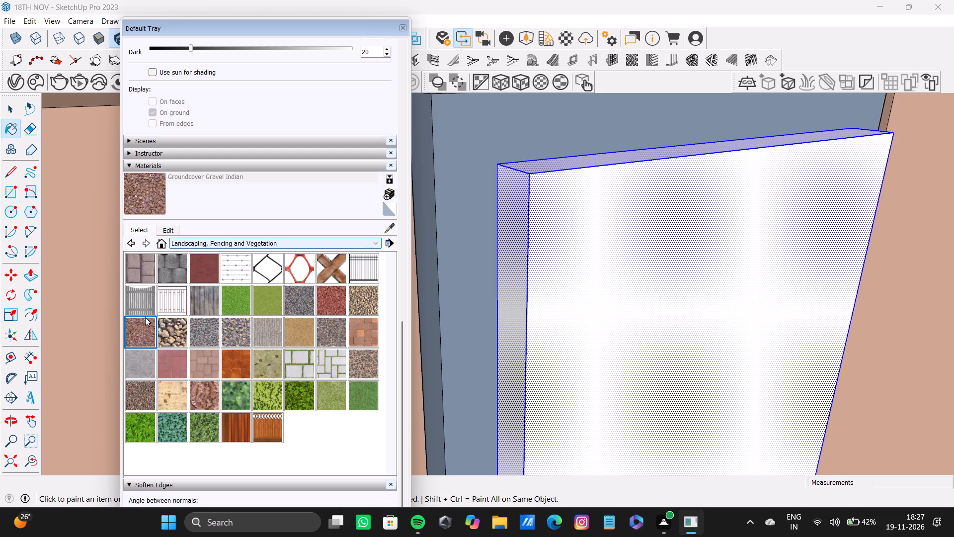
left_click(146, 302)
left_click(146, 278)
left_click(155, 271)
left_click(168, 271)
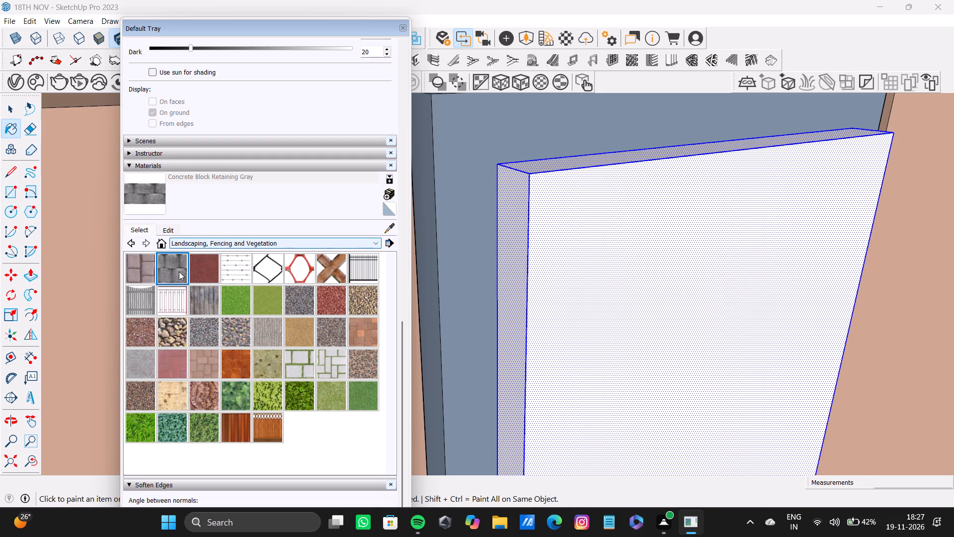
left_click(201, 271)
left_click(247, 267)
left_click(274, 263)
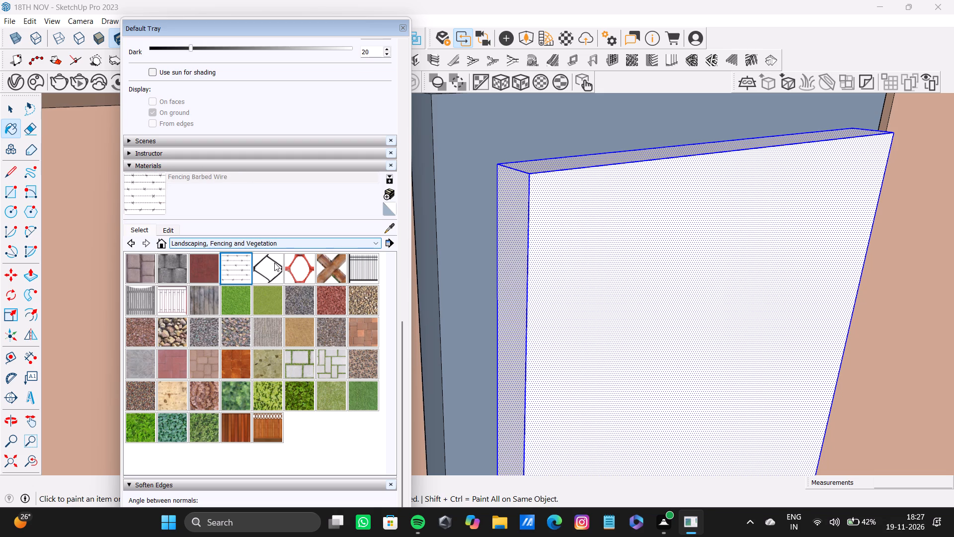
left_click(288, 267)
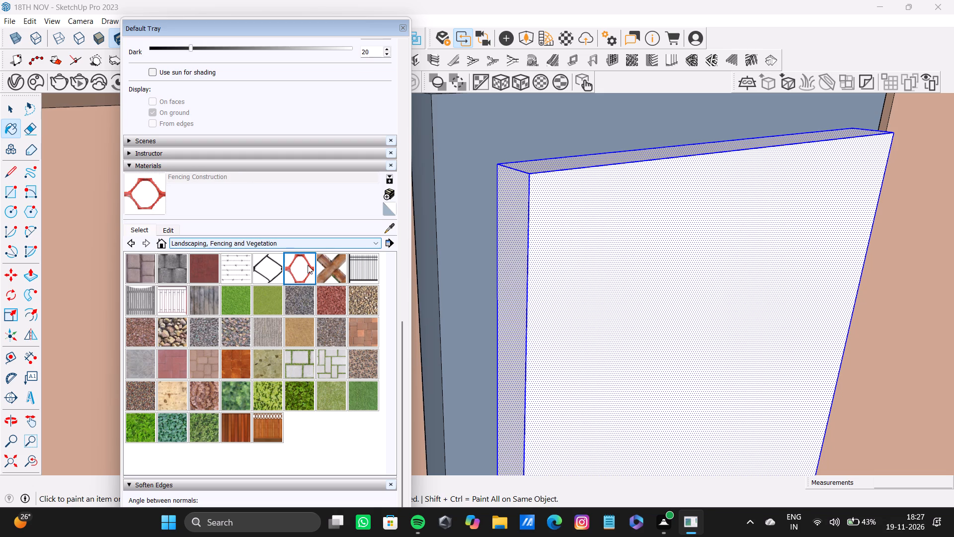
Paint the selected niche panel with the Fencing Lattice Natural material.
left_click(329, 268)
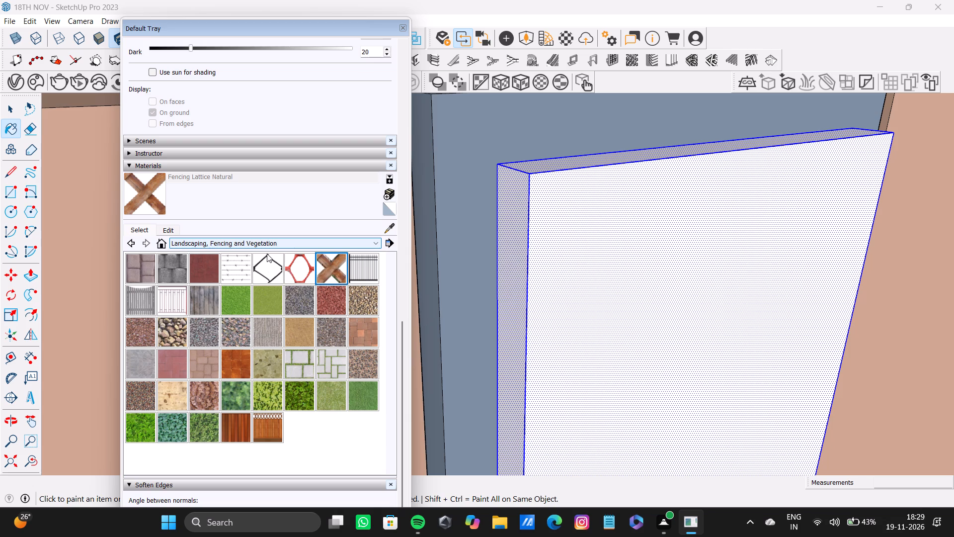
left_click(147, 178)
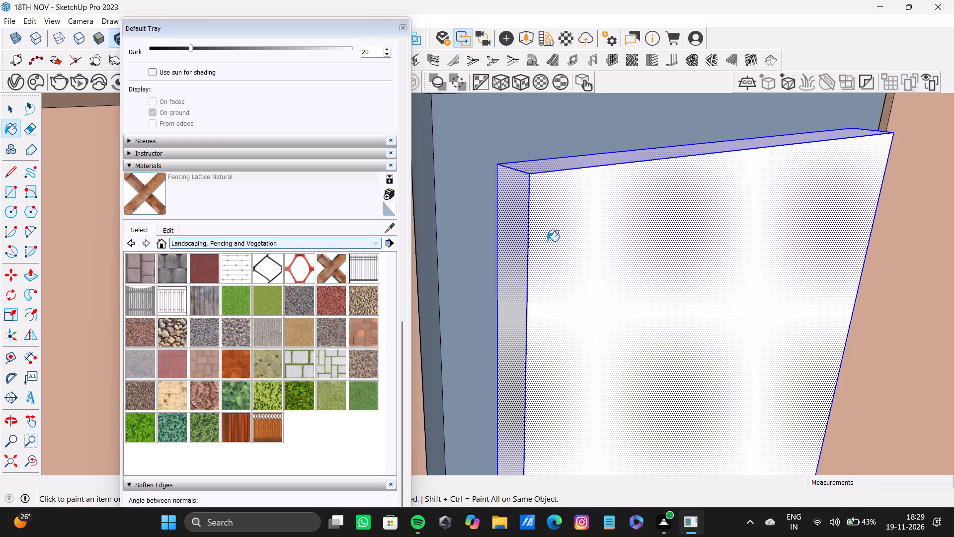
left_click(556, 239)
scroll(578, 261, "down", 4)
middle_click_drag(585, 272, 413, 144, "shift")
scroll(514, 208, "down", 4)
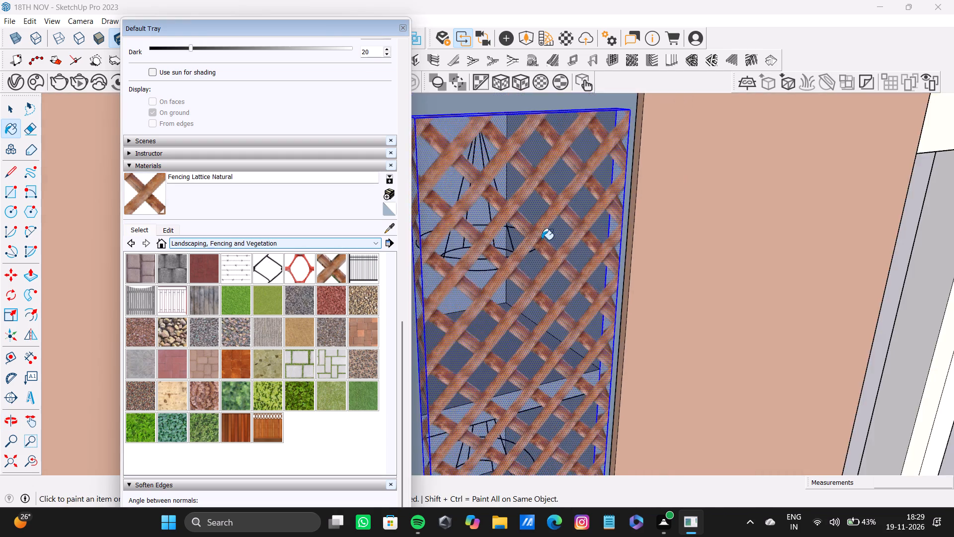
scroll(542, 240, "down", 5)
middle_click_drag(563, 284, 512, 268)
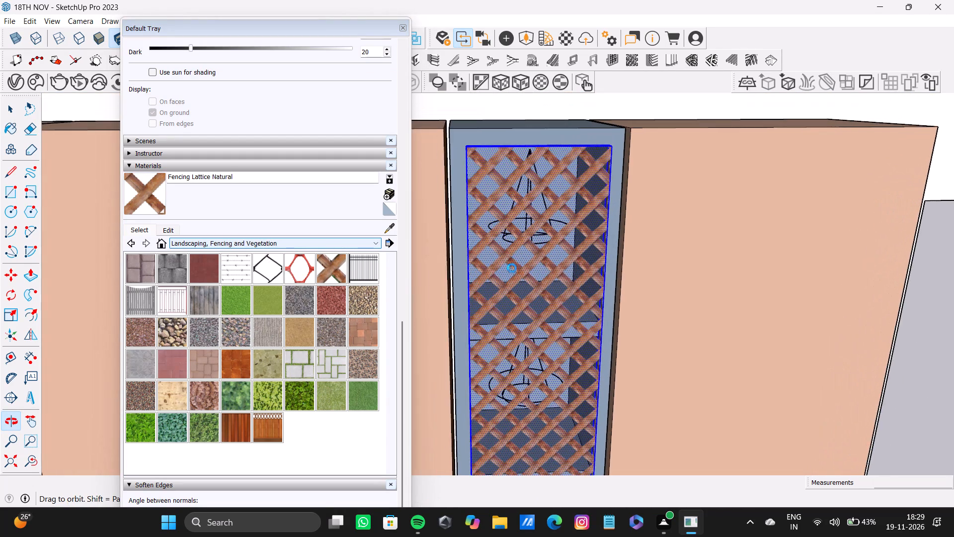
middle_click_drag(512, 268, 375, 237)
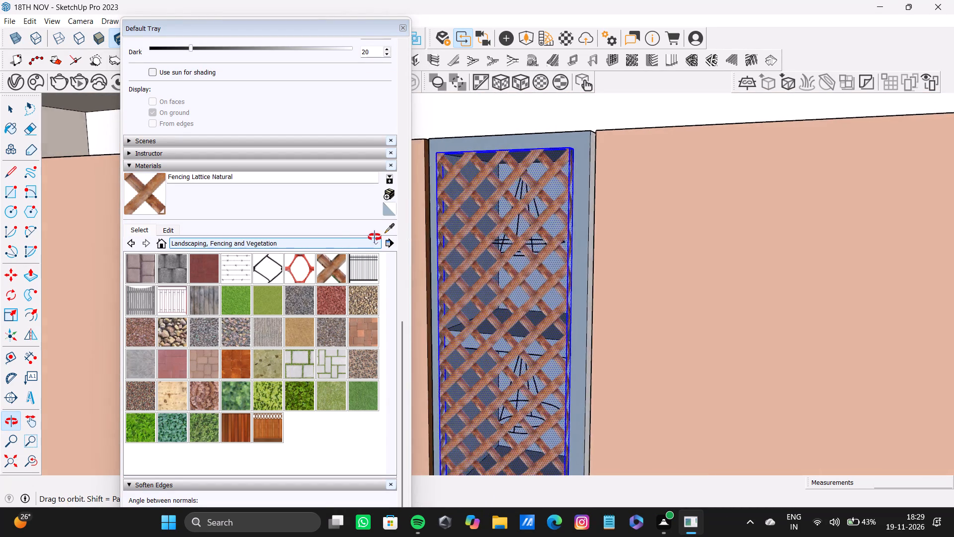
middle_click_drag(375, 237, 357, 233)
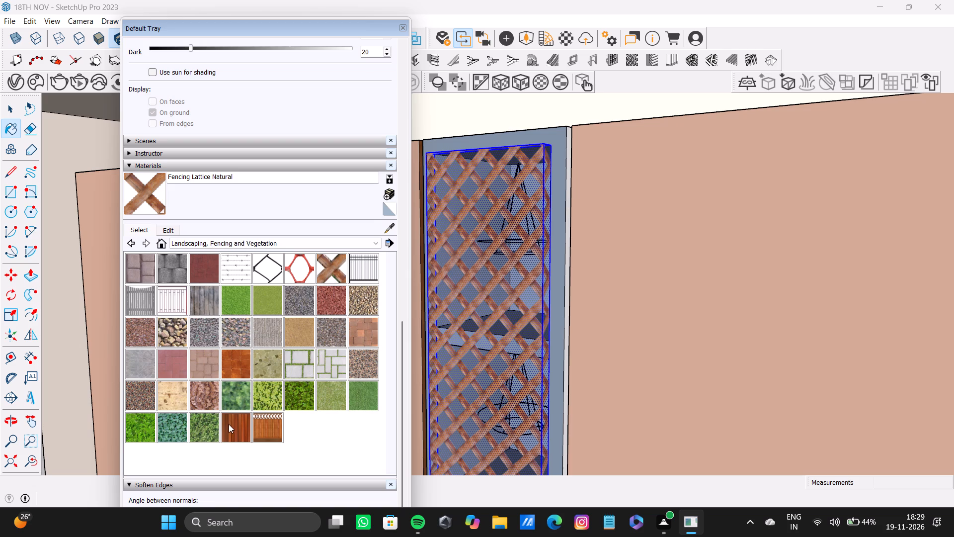
Examine the lattice-covered niche panel on the cabinet within the whole room.
left_click(401, 30)
left_click(9, 464)
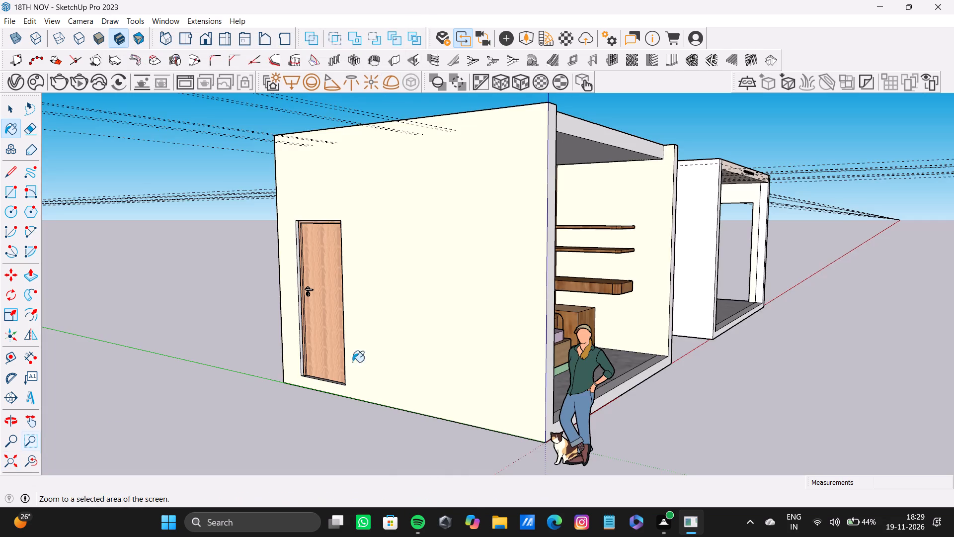
middle_click_drag(491, 303, 272, 334)
scroll(634, 297, "down", 3)
middle_click_drag(643, 299, 223, 293, "shift")
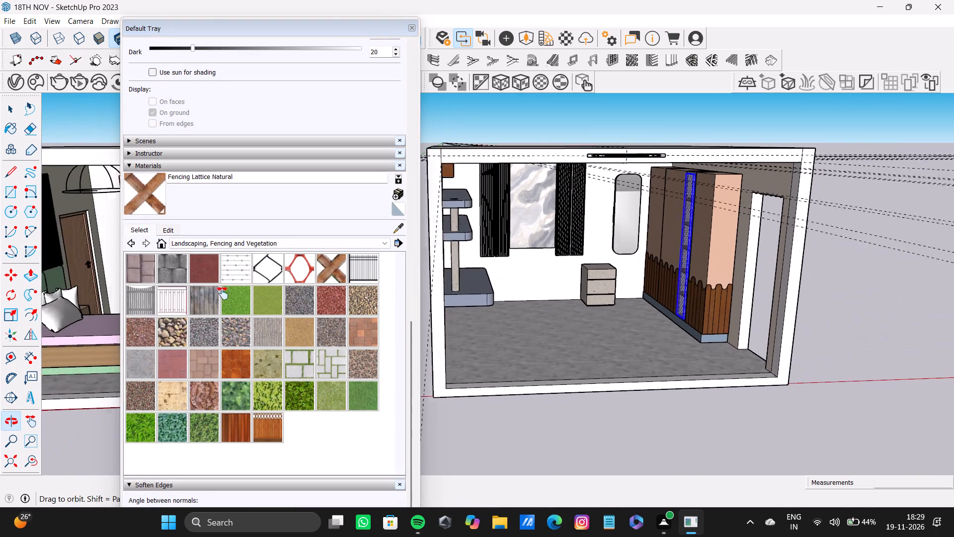
middle_click_drag(223, 293, 213, 296, "shift")
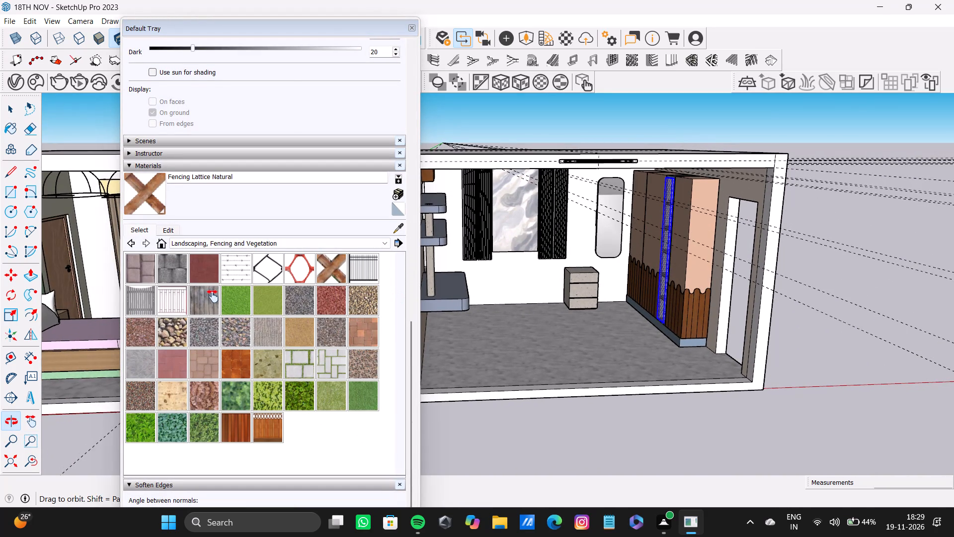
middle_click_drag(213, 296, 213, 296, "shift")
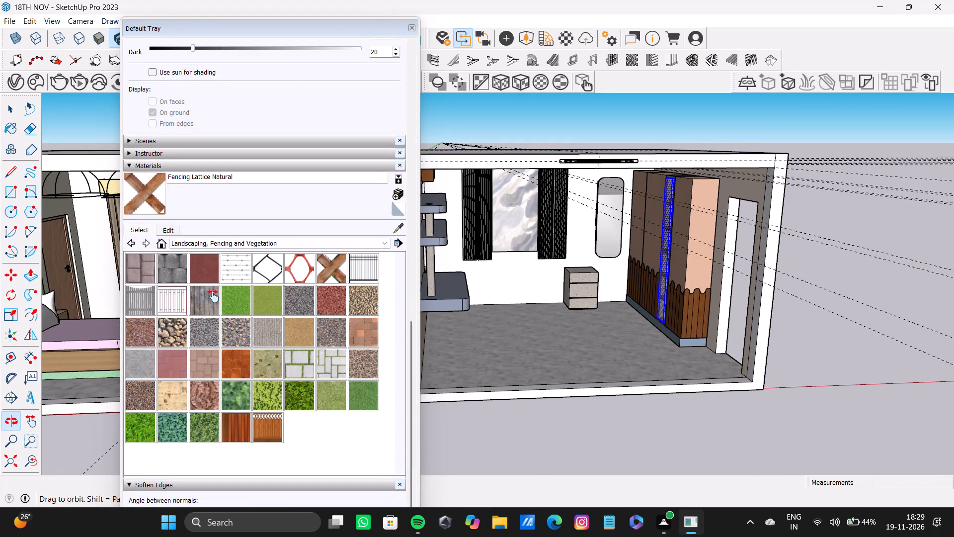
Inspect the lattice-finished niche panel and surrounding cabinet up close and within the room, from floor-level and raised viewpoints.
middle_click_drag(213, 296, 221, 286, "shift")
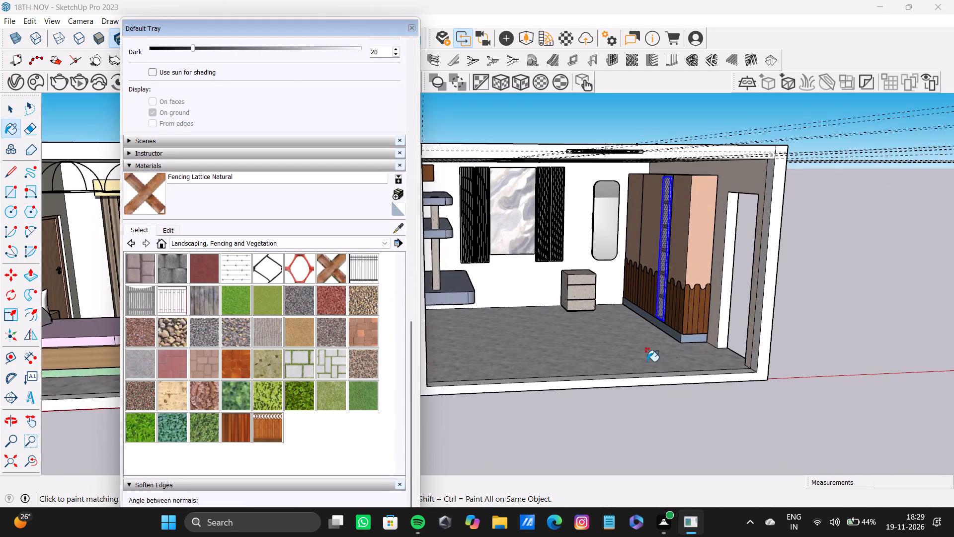
scroll(651, 365, "up", 16)
scroll(659, 283, "down", 9, "shift")
middle_click_drag(650, 276, 674, 376, "shift")
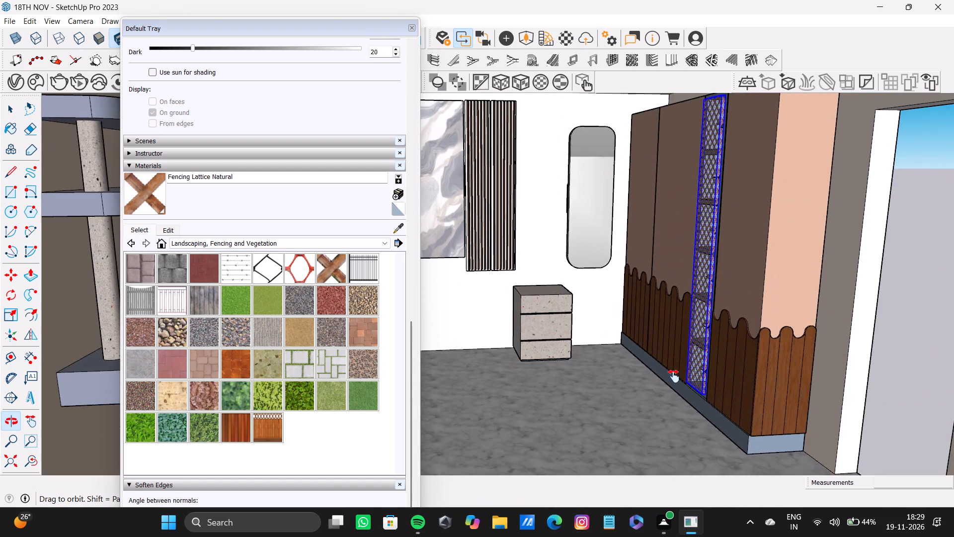
middle_click_drag(674, 376, 666, 320, "shift")
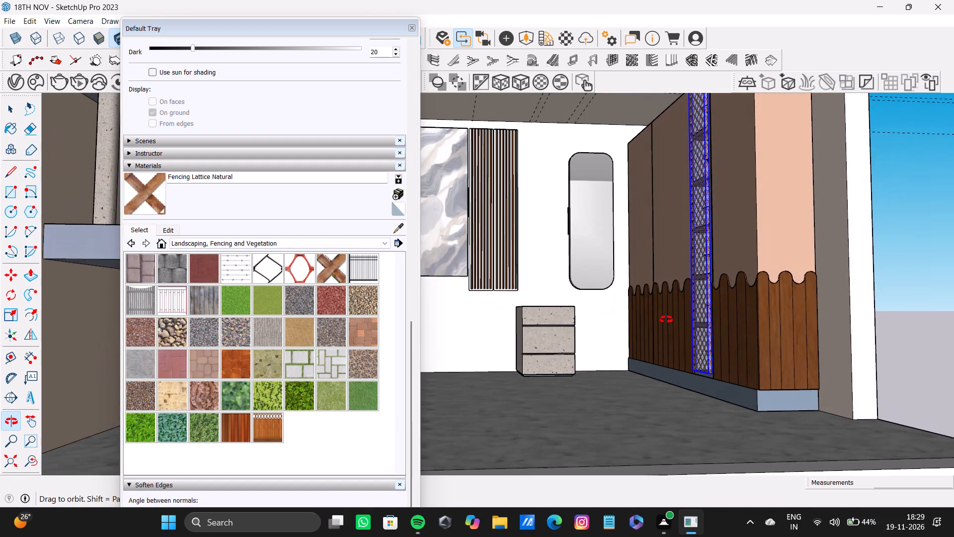
middle_click_drag(666, 320, 628, 323, "shift")
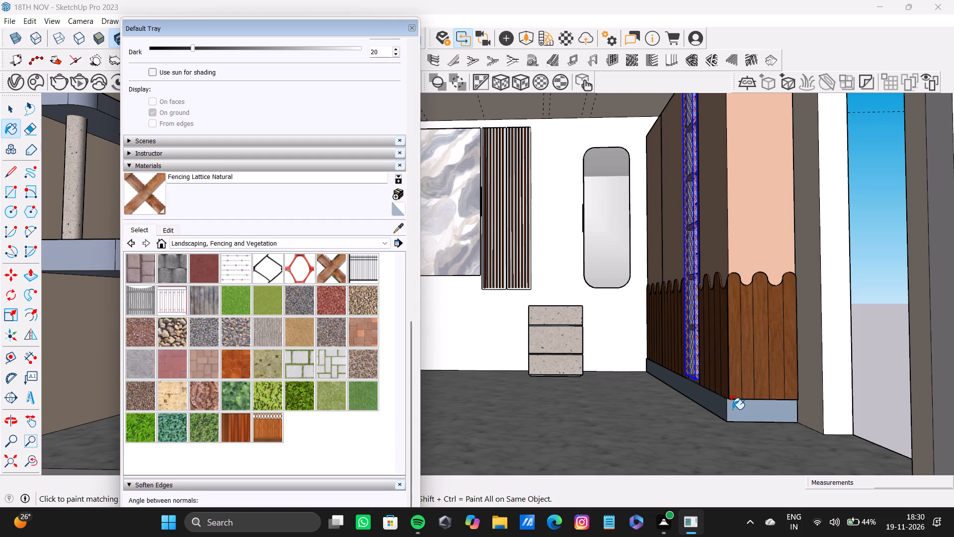
scroll(606, 290, "down", 5)
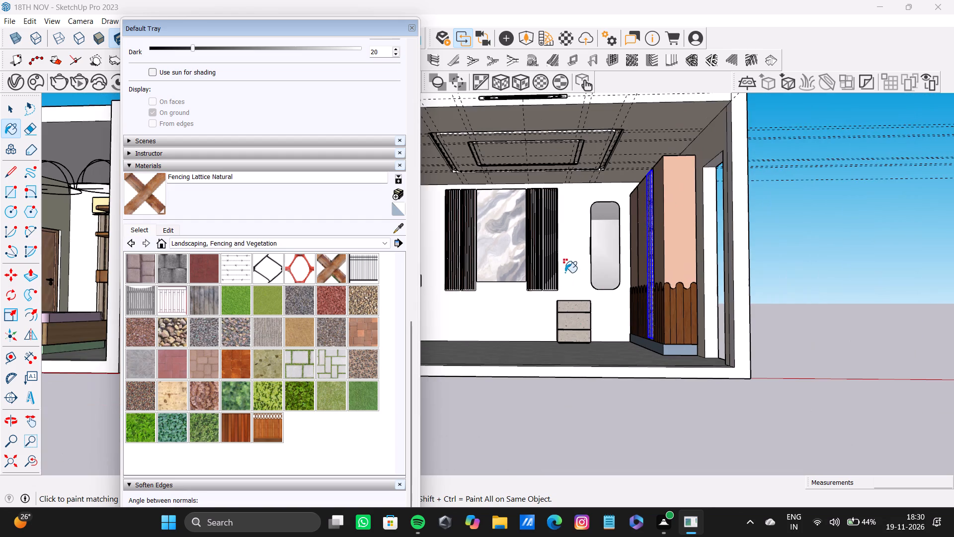
key("space")
middle_click_drag(569, 267, 565, 334)
scroll(567, 240, "up", 8)
scroll(571, 237, "down", 5)
middle_click_drag(582, 249, 581, 250, "shift")
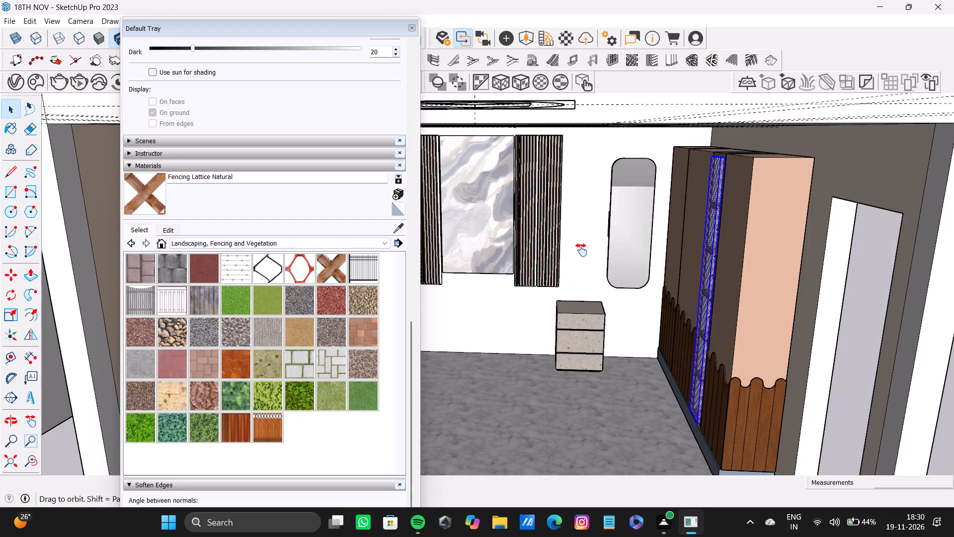
middle_click_drag(581, 250, 568, 259, "shift")
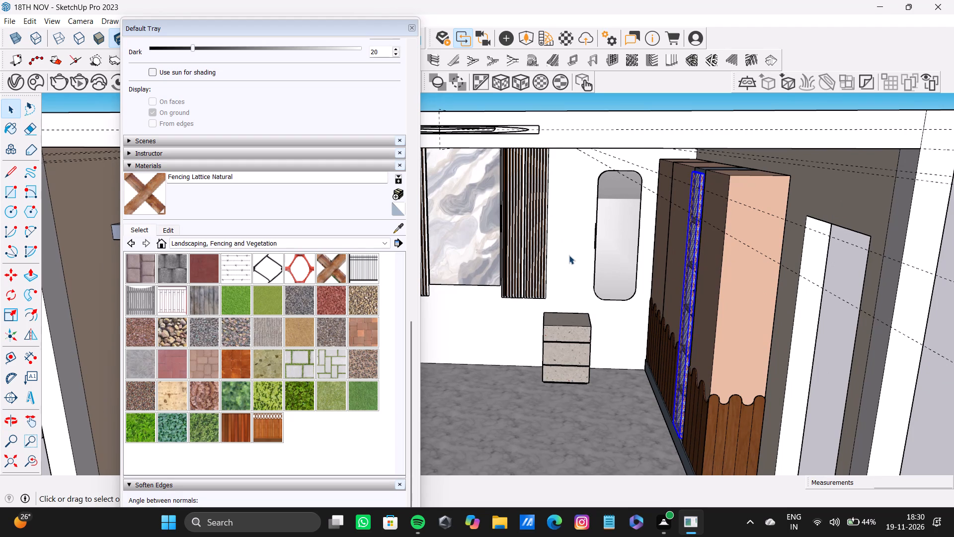
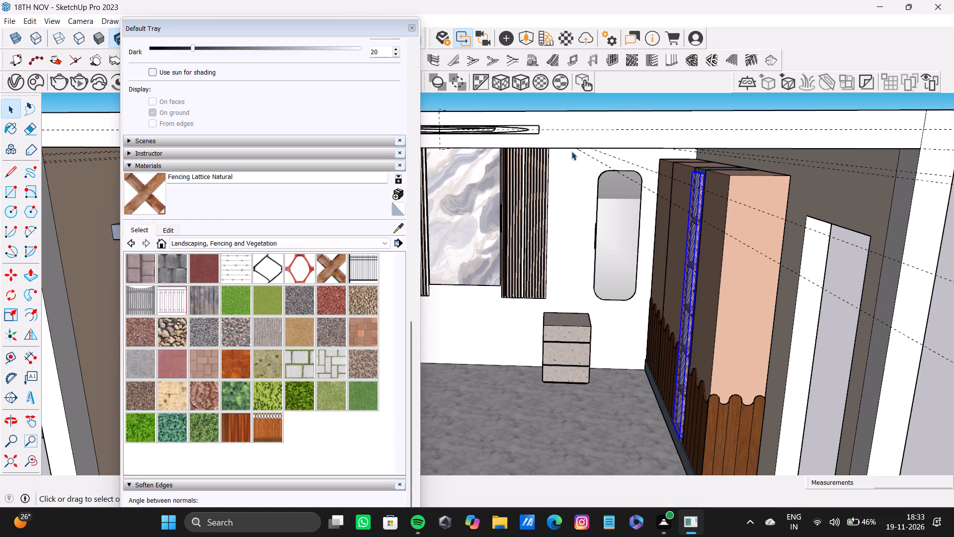
Close the materials tray and examine the lattice-panelled cabinet, wall shelves and remaining floor space of the room from several viewpoints.
left_click(410, 29)
scroll(546, 263, "down", 9)
middle_click_drag(537, 273, 658, 227)
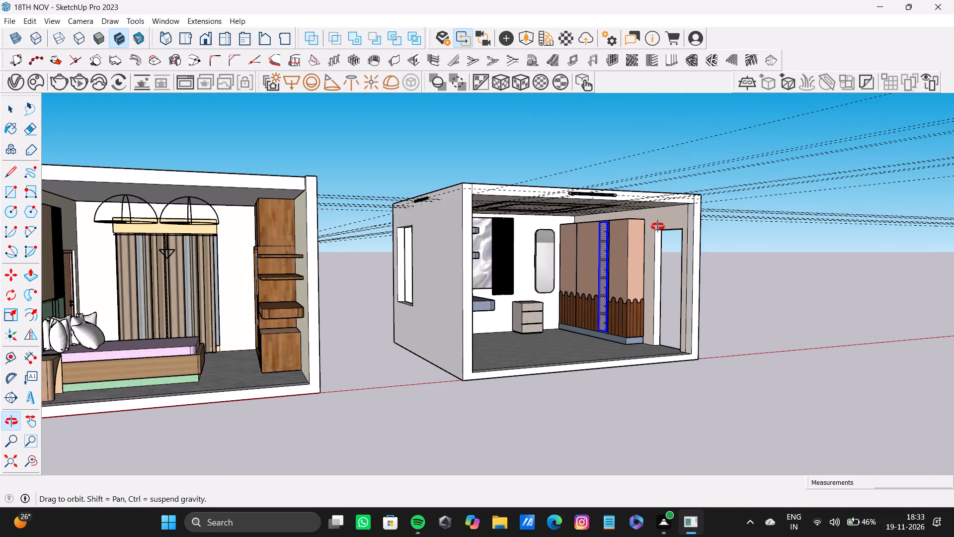
middle_click_drag(658, 227, 576, 208)
scroll(529, 228, "up", 13)
scroll(534, 252, "down", 6)
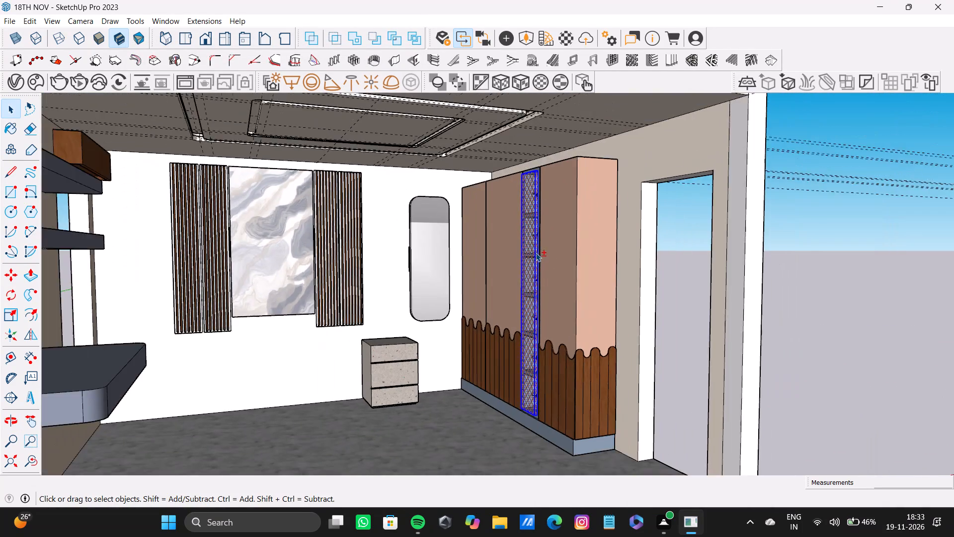
middle_click_drag(536, 253, 484, 257, "shift")
scroll(511, 270, "up", 5)
scroll(512, 269, "down", 9, "shift")
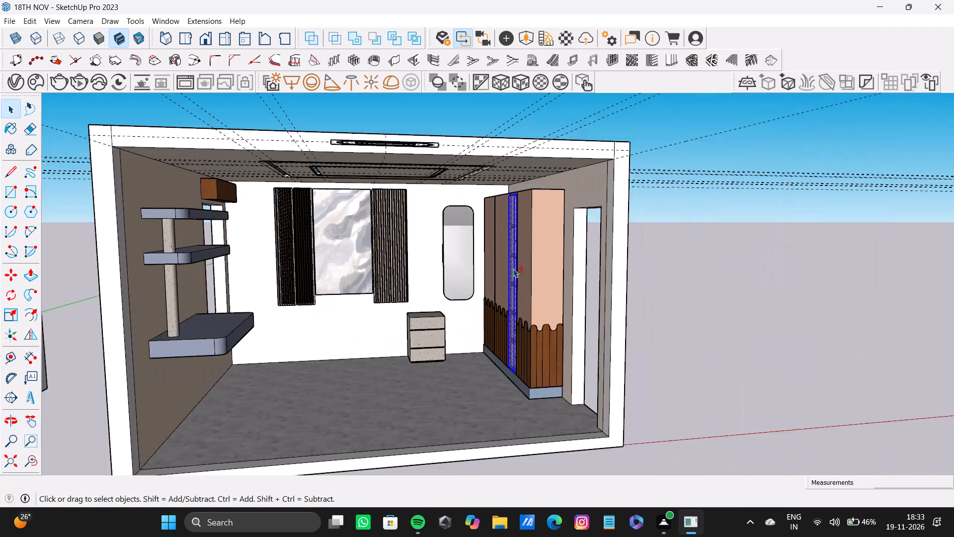
middle_click_drag(513, 268, 434, 234, "shift")
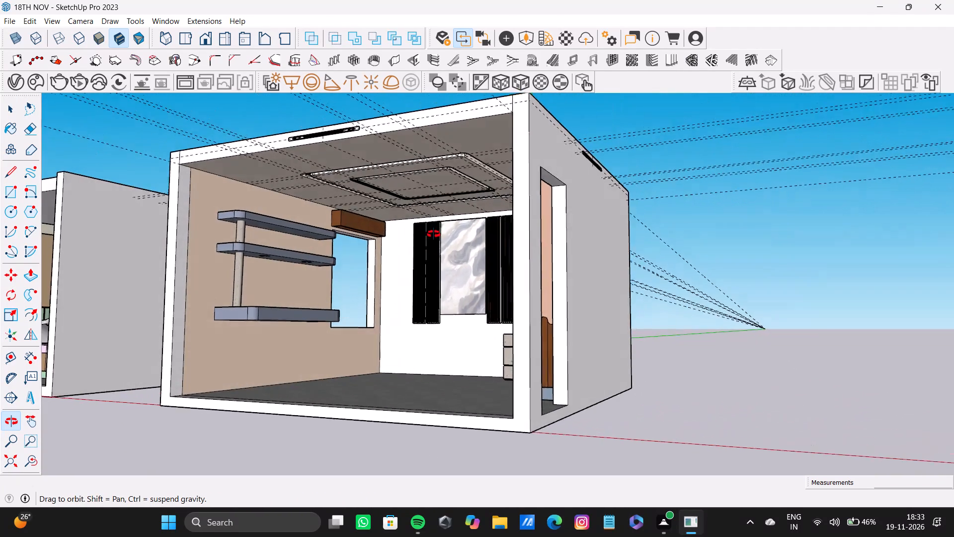
middle_click_drag(434, 234, 494, 254, "shift")
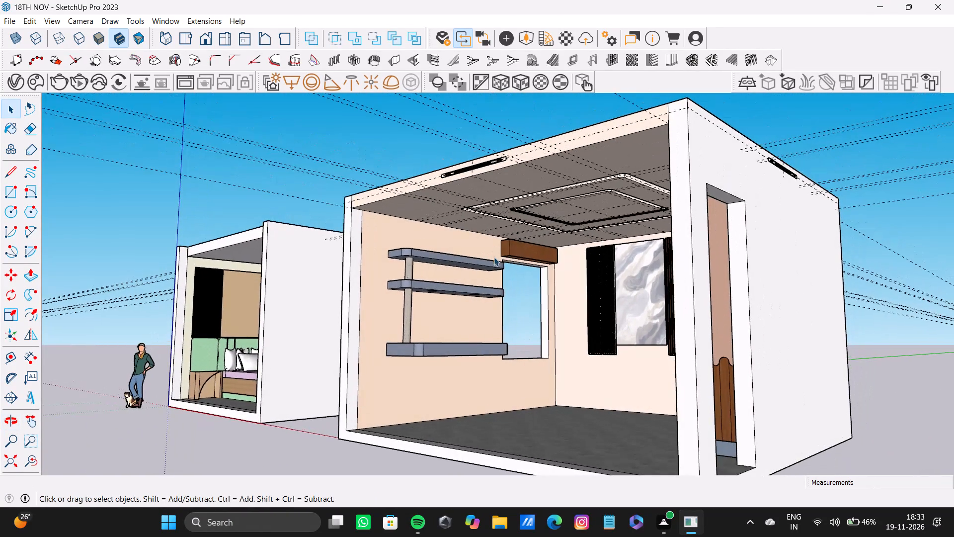
scroll(450, 336, "up", 4)
scroll(470, 319, "down", 3)
middle_click_drag(471, 321, 662, 296, "shift")
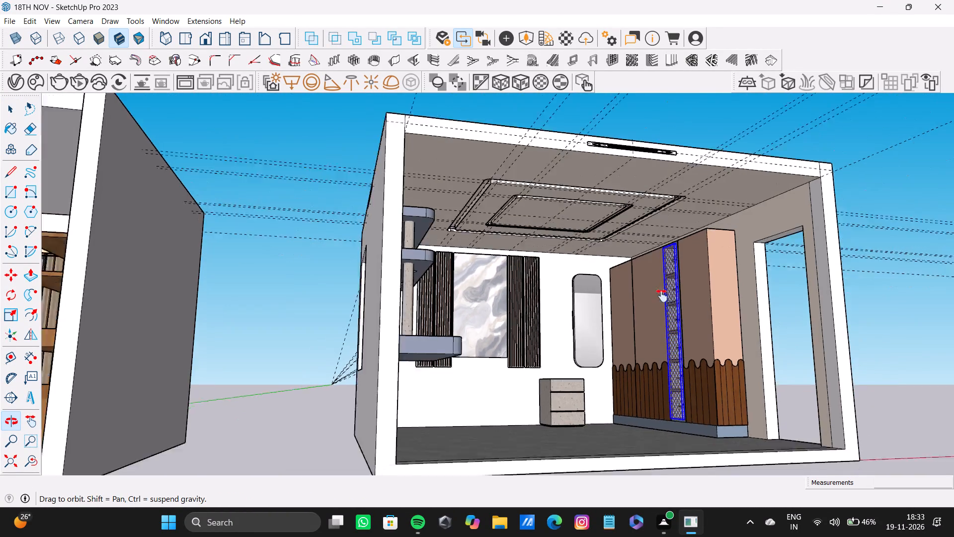
middle_click_drag(662, 296, 640, 288, "shift")
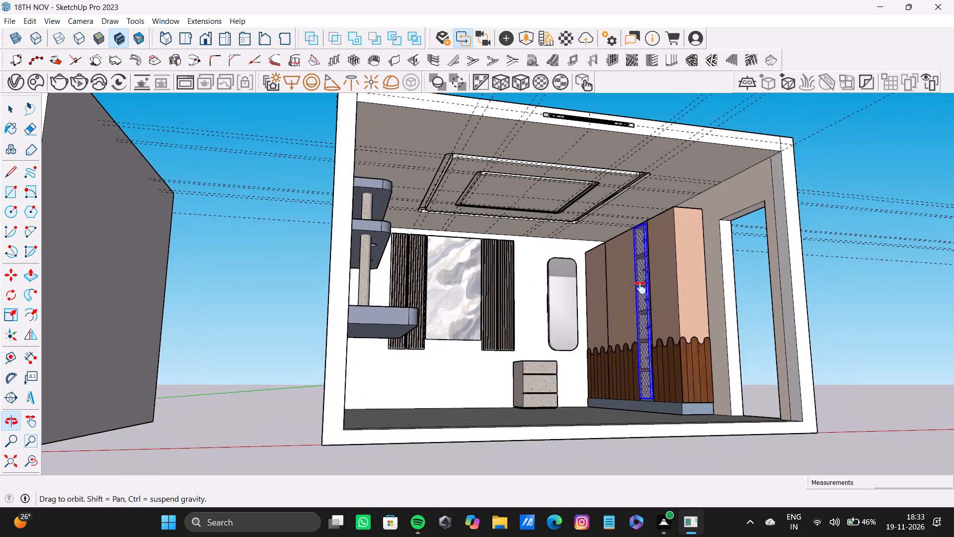
middle_click_drag(640, 288, 582, 311, "shift")
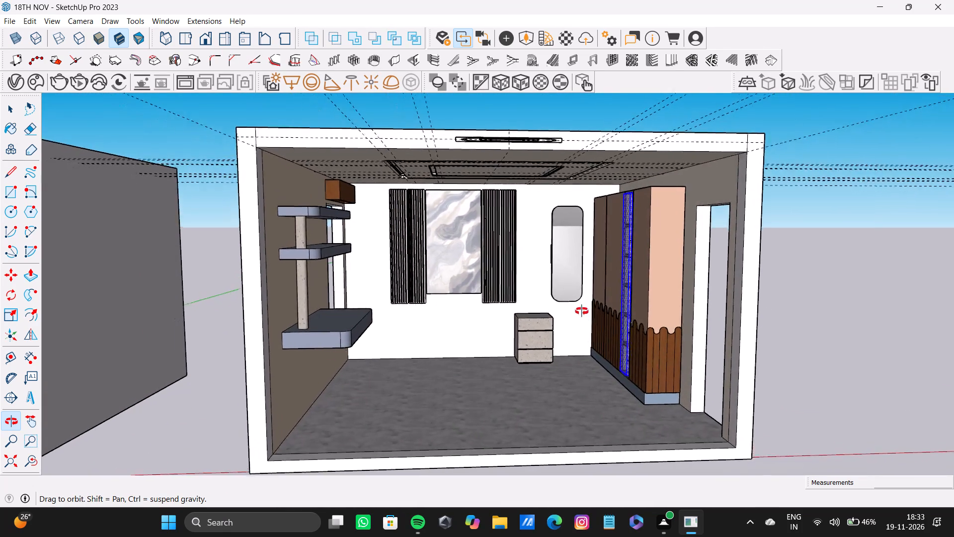
middle_click_drag(582, 311, 546, 319, "shift")
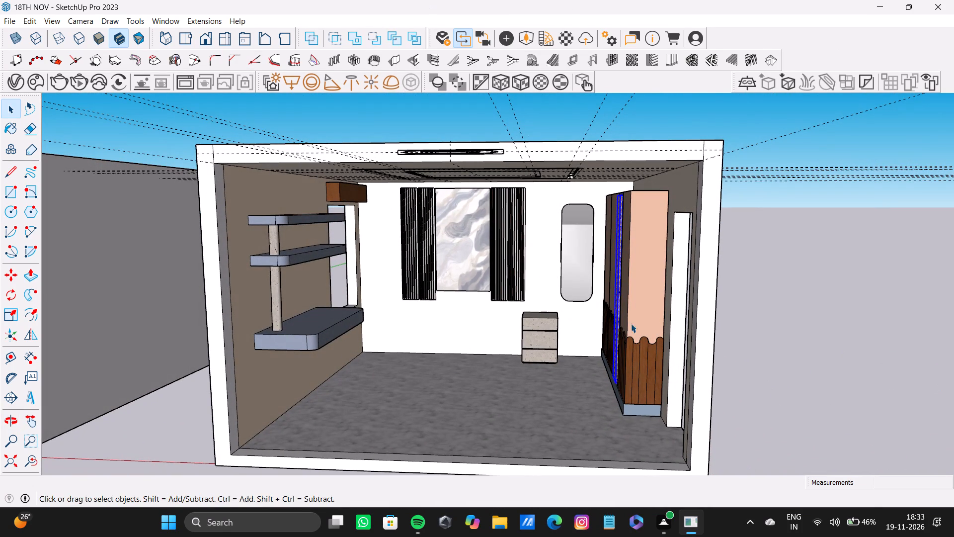
scroll(413, 335, "up", 1)
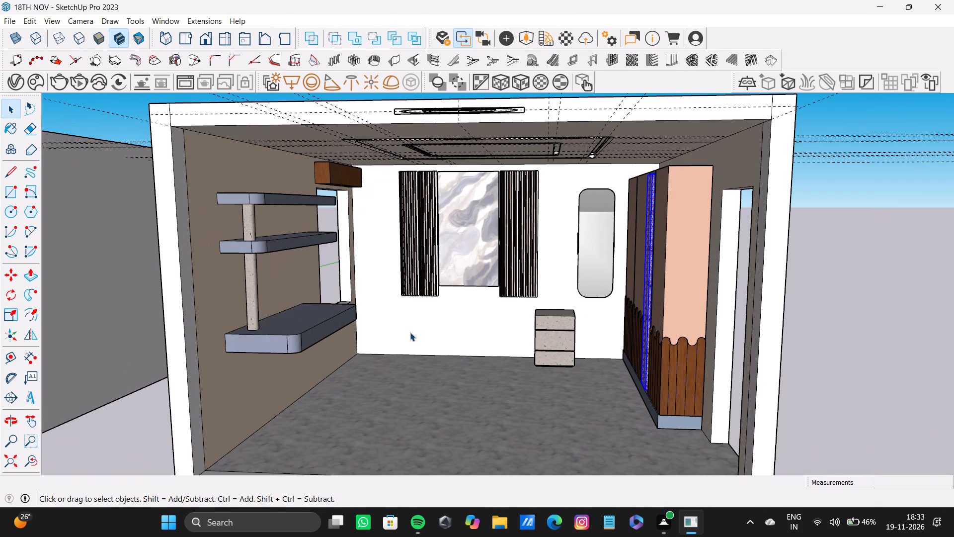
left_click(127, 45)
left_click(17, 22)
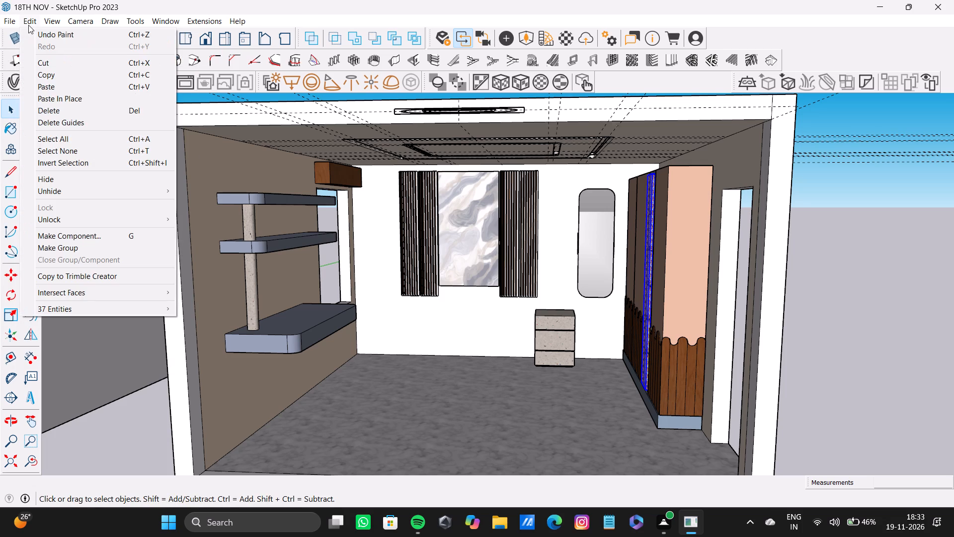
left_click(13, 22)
Search the online Chaos Cosmos asset library for "bed".
left_click(30, 79)
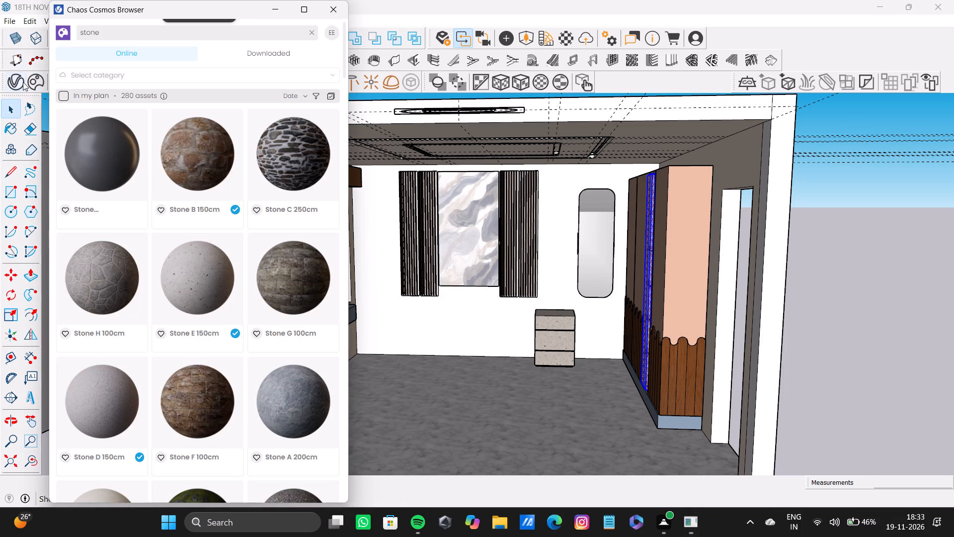
left_click(128, 28)
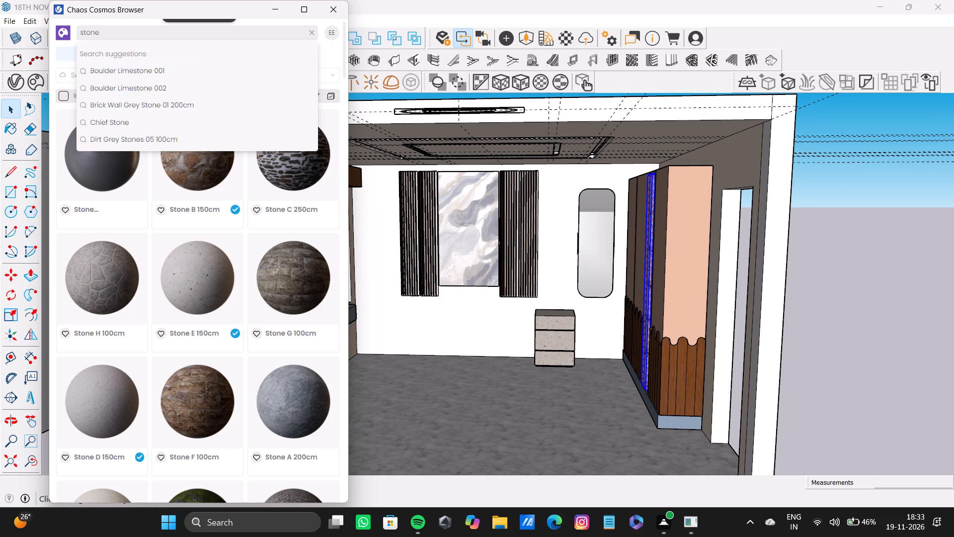
key("BackSpace")
key("BackSpace")
key("BackSpace")
key("BackSpace")
key("BackSpace")
key("BackSpace")
key("BackSpace")
key("BackSpace")
key("BackSpace")
key("BackSpace")
key("BackSpace")
key("BackSpace")
type("bed")
key("Return")
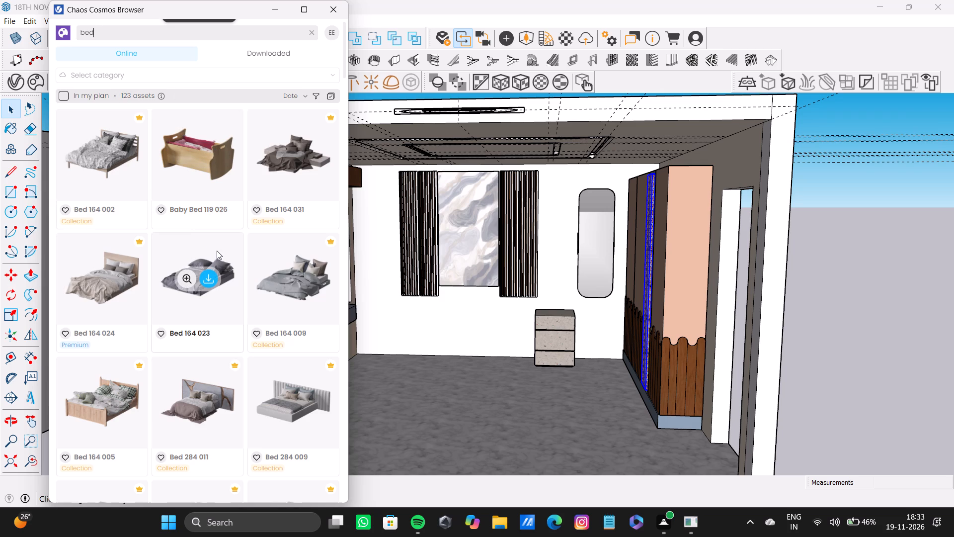
Browse the bed search results and compare the available bed models for one that suits the room.
scroll(218, 260, "down", 6)
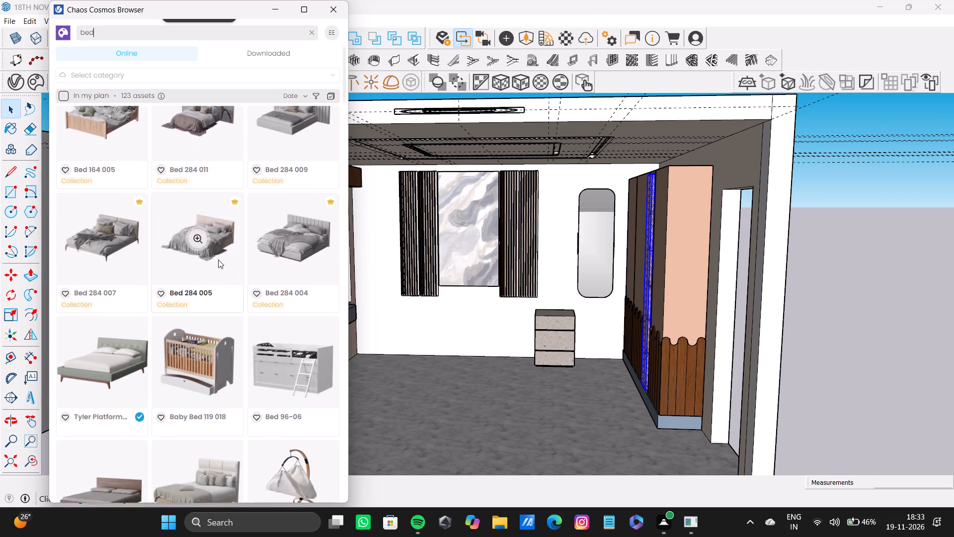
scroll(219, 260, "down", 4)
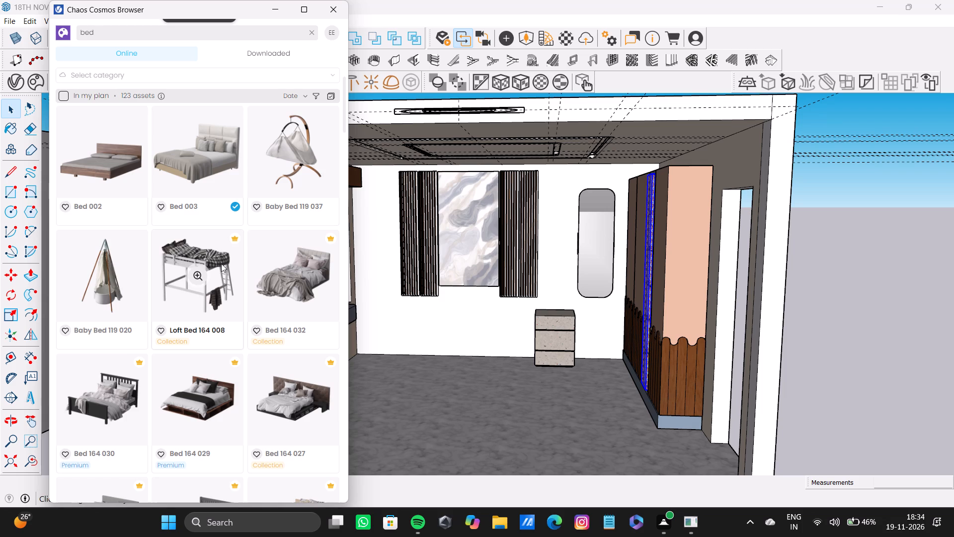
scroll(220, 259, "down", 3)
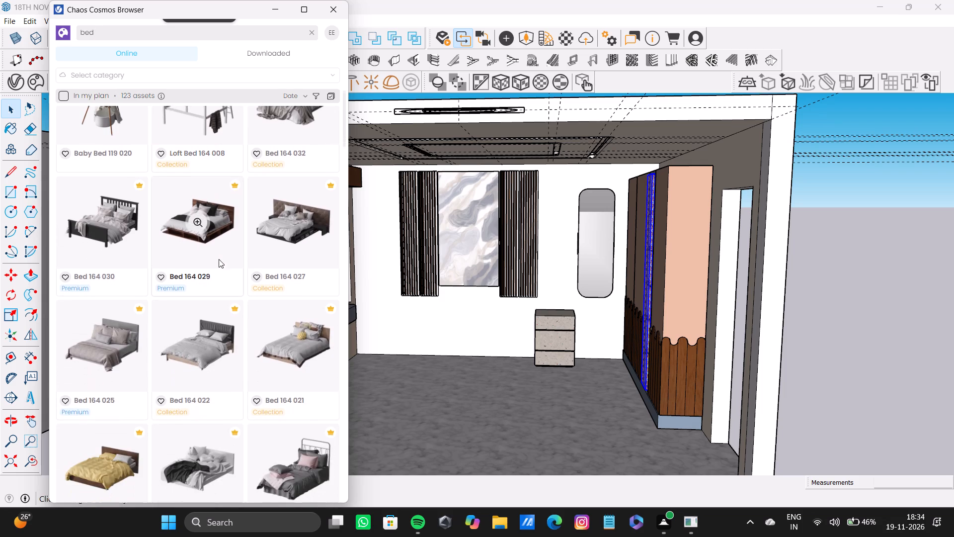
scroll(219, 260, "down", 3)
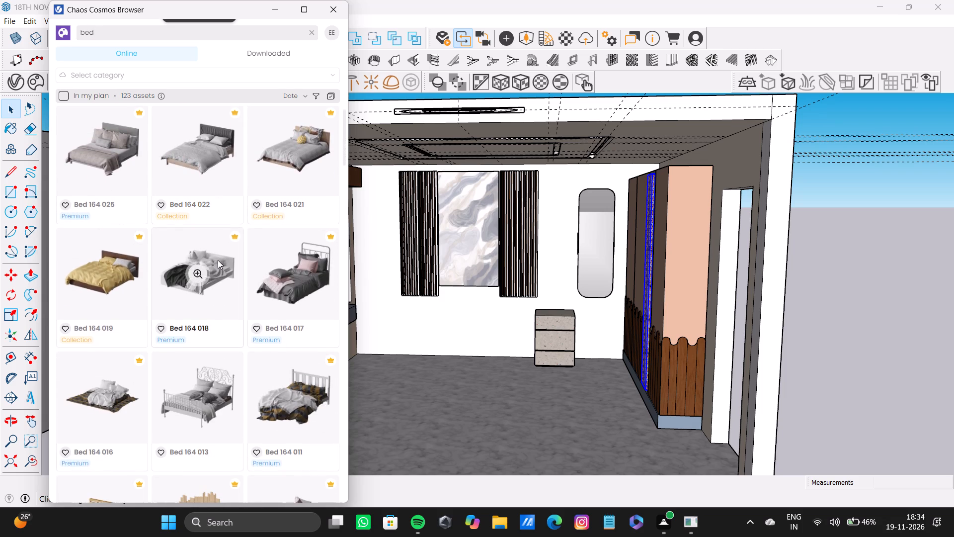
scroll(218, 260, "down", 8)
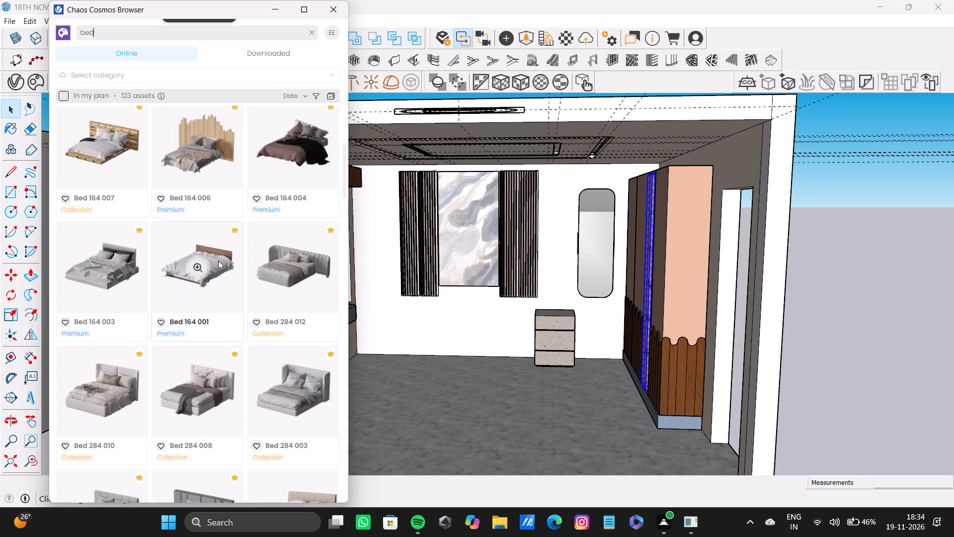
scroll(218, 261, "down", 1)
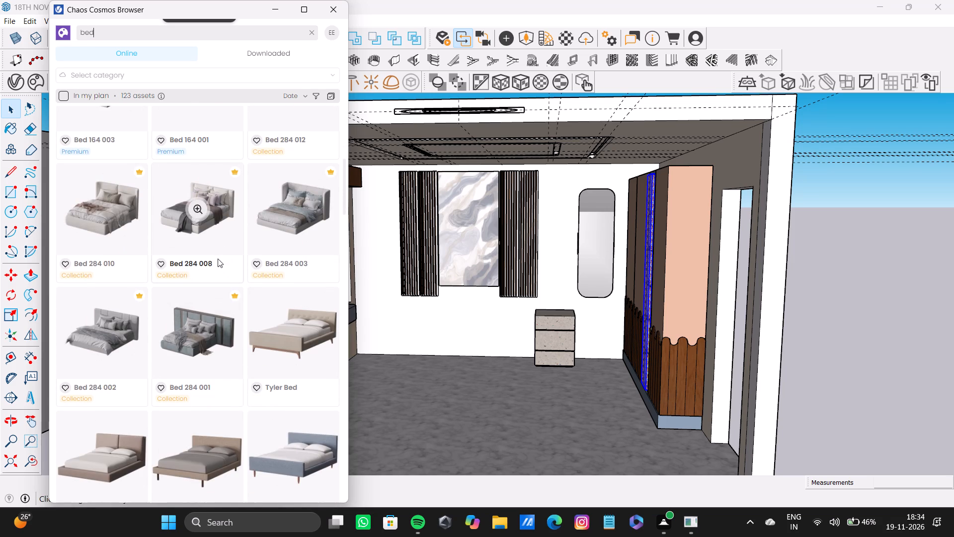
scroll(218, 259, "down", 5)
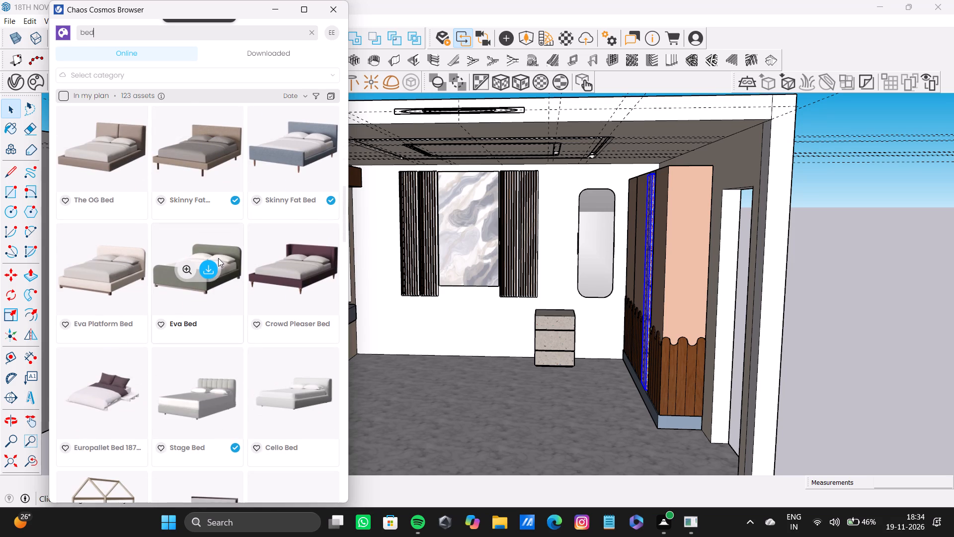
scroll(219, 258, "down", 3)
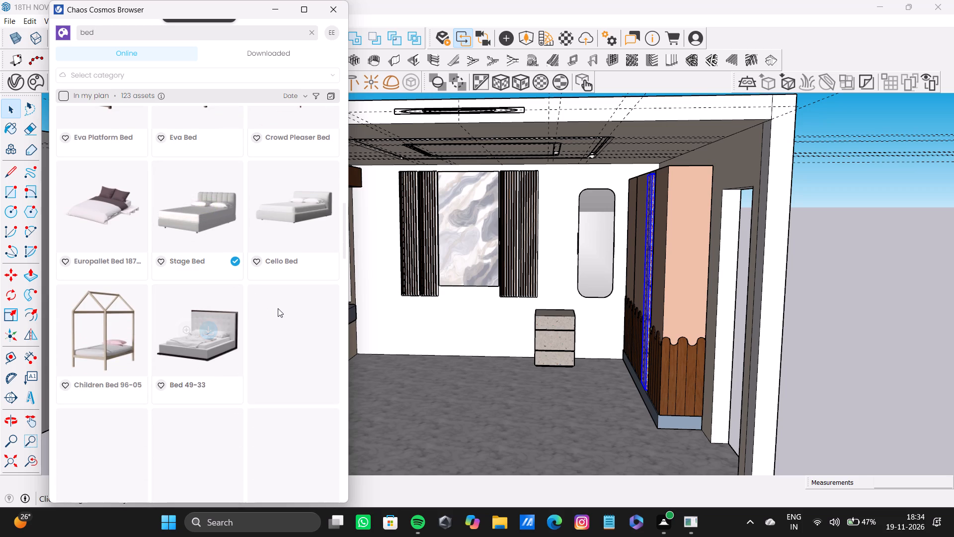
scroll(278, 310, "down", 2)
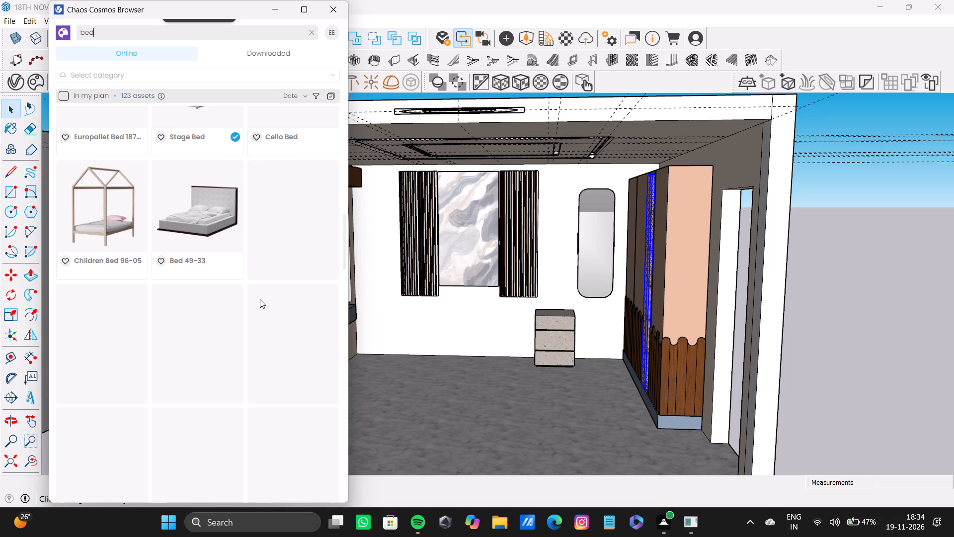
scroll(259, 299, "down", 1)
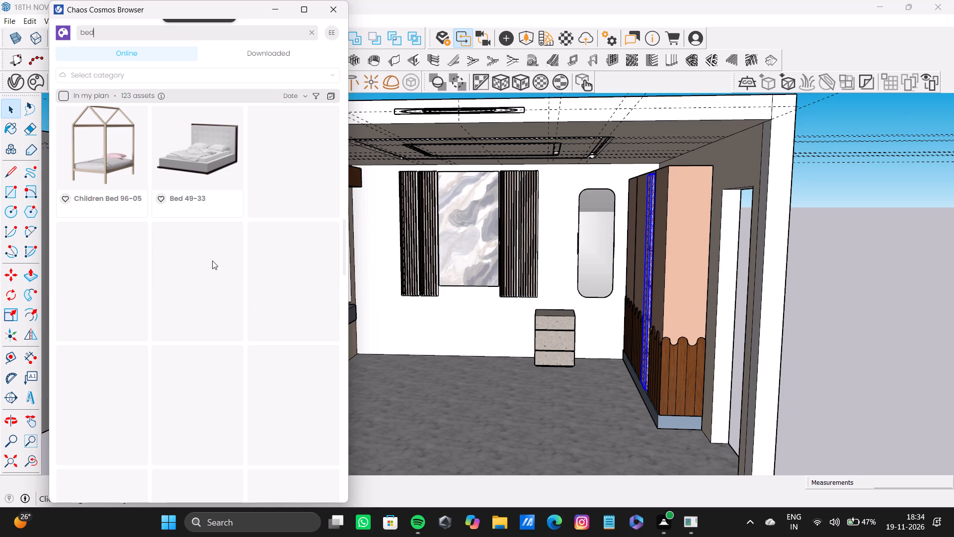
scroll(209, 257, "down", 1)
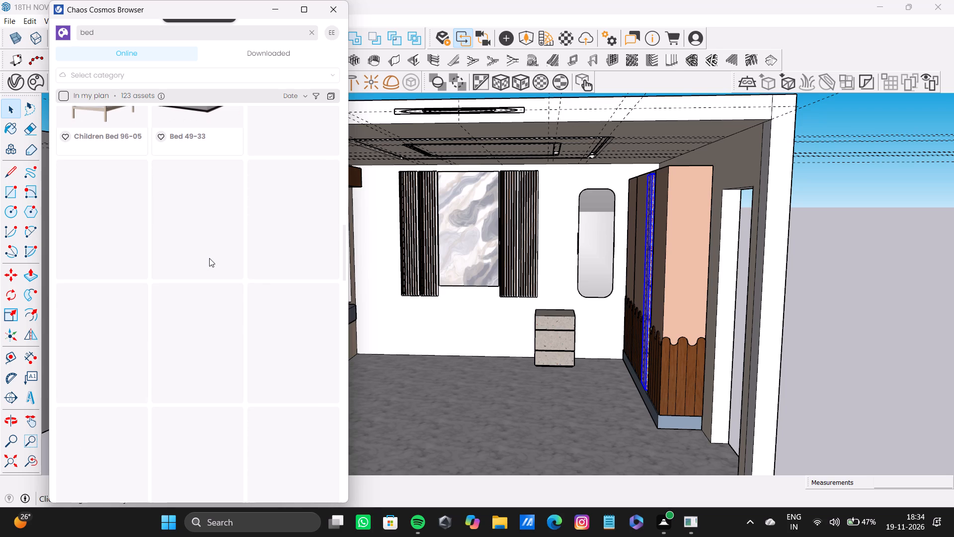
scroll(209, 258, "down", 8)
scroll(208, 258, "up", 13)
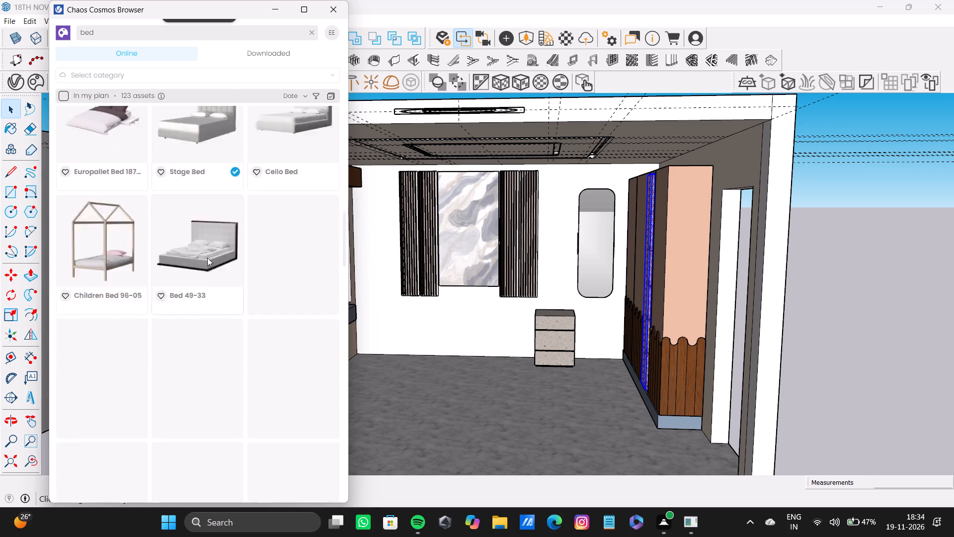
scroll(207, 258, "down", 9)
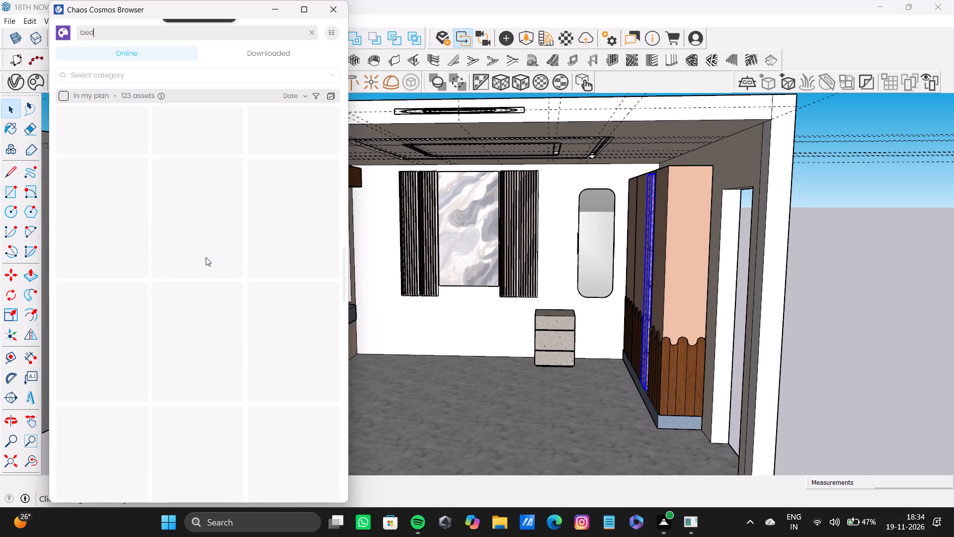
scroll(206, 257, "down", 2)
scroll(206, 257, "down", 19)
scroll(206, 257, "down", 20)
scroll(206, 257, "down", 7)
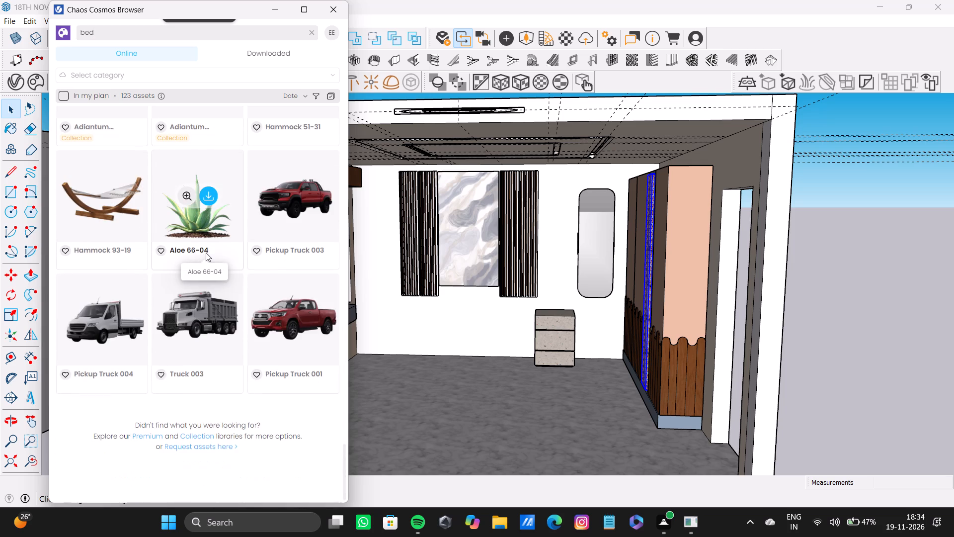
scroll(206, 253, "up", 4)
scroll(206, 253, "up", 20)
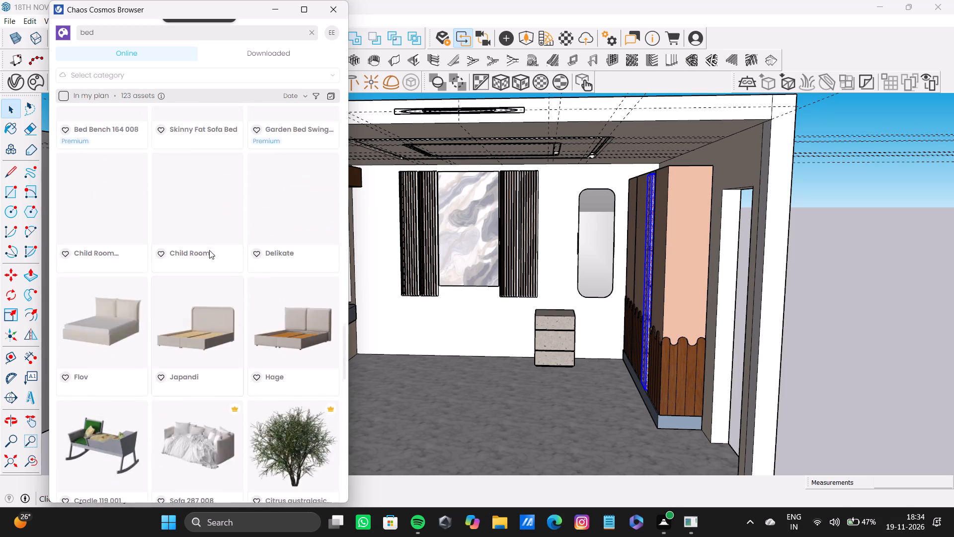
scroll(209, 250, "up", 8)
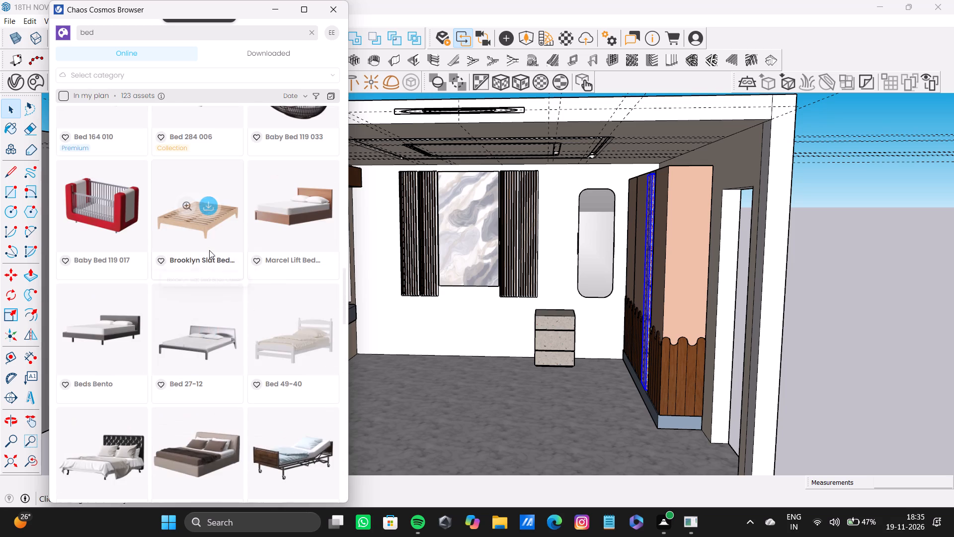
scroll(209, 250, "up", 10)
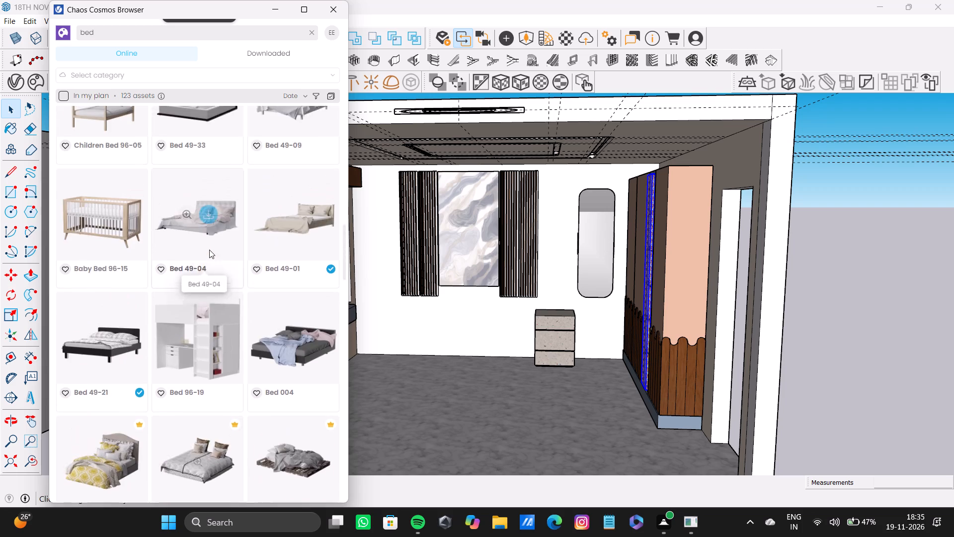
scroll(209, 250, "up", 13)
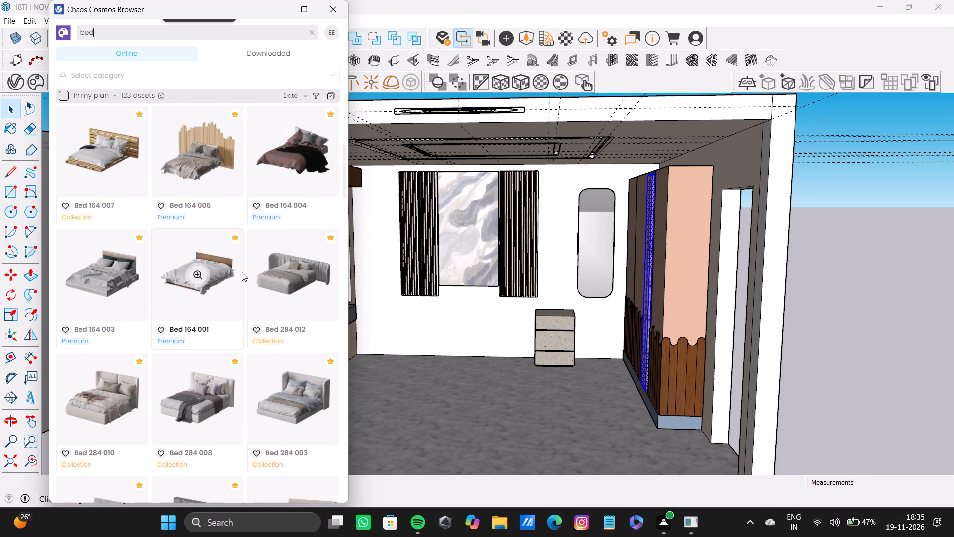
Browse the bed search results in both directions, comparing premium, collection and downloaded bed models to find one suited to the room.
scroll(293, 316, "down", 5)
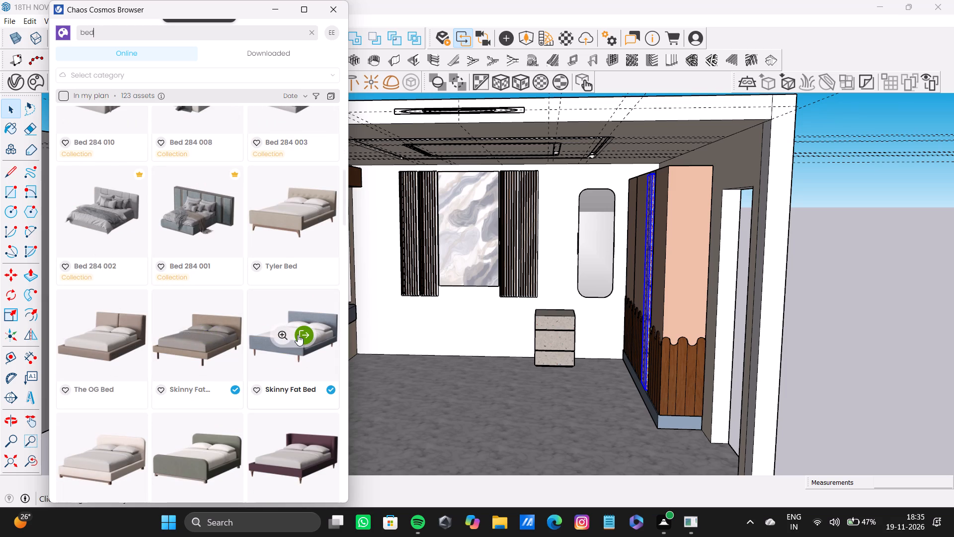
scroll(278, 351, "down", 2)
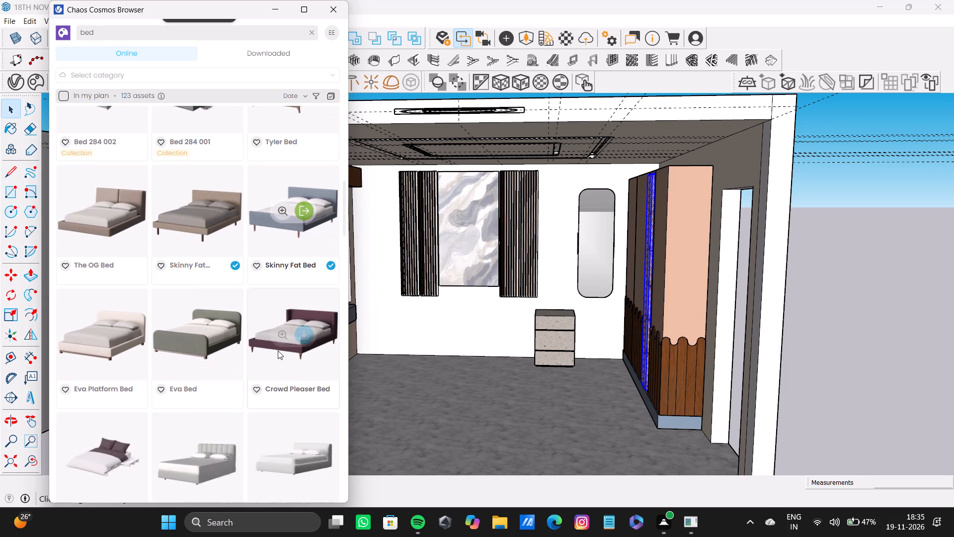
scroll(278, 350, "down", 8)
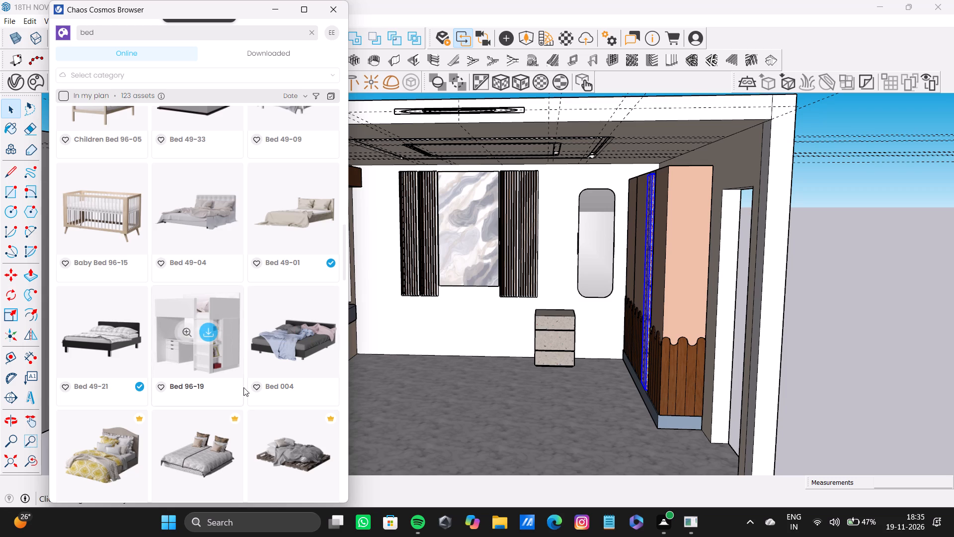
scroll(243, 387, "down", 6)
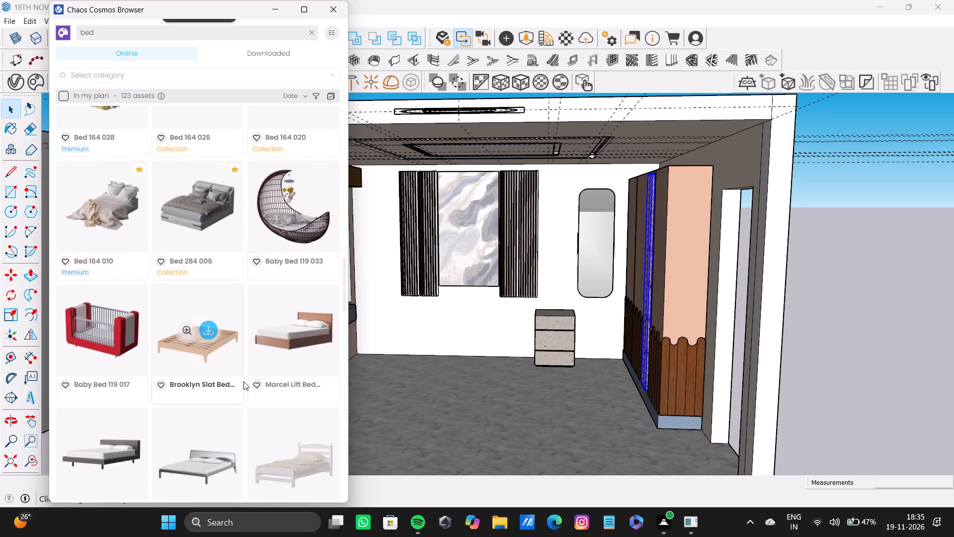
scroll(244, 375, "down", 3)
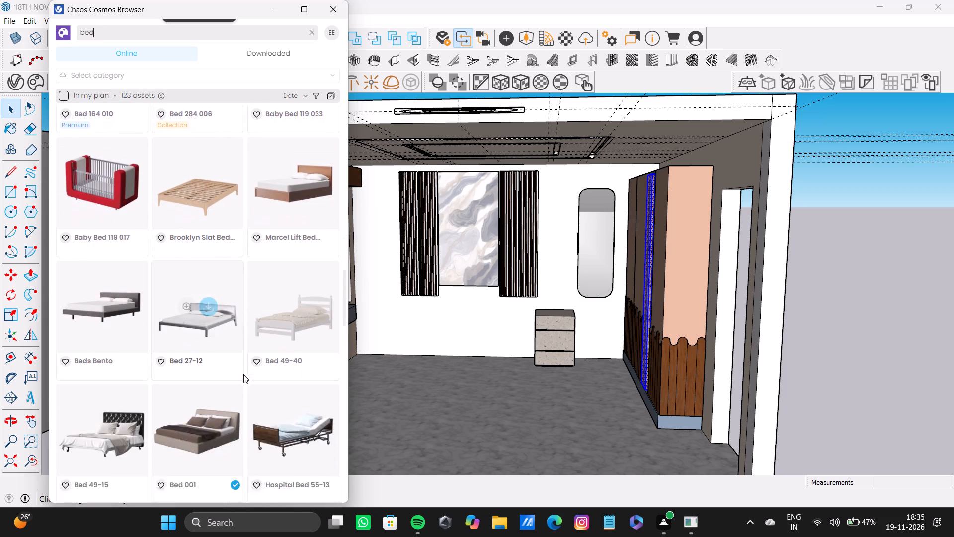
scroll(242, 374, "up", 13)
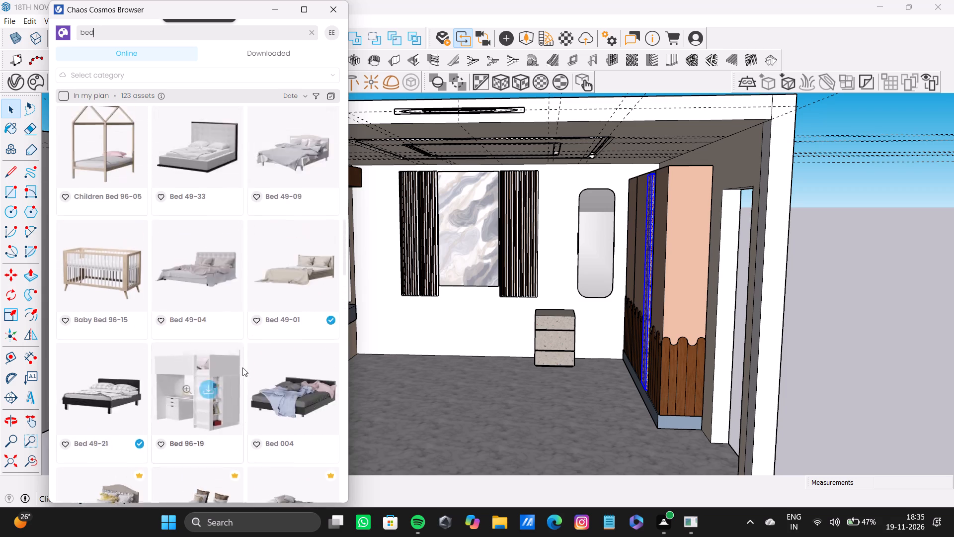
scroll(273, 315, "up", 10)
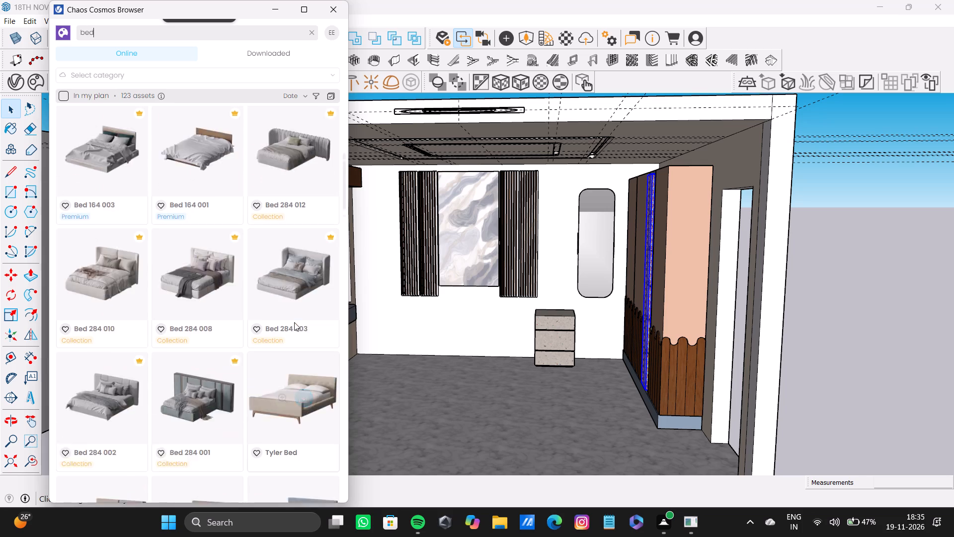
scroll(294, 322, "up", 12)
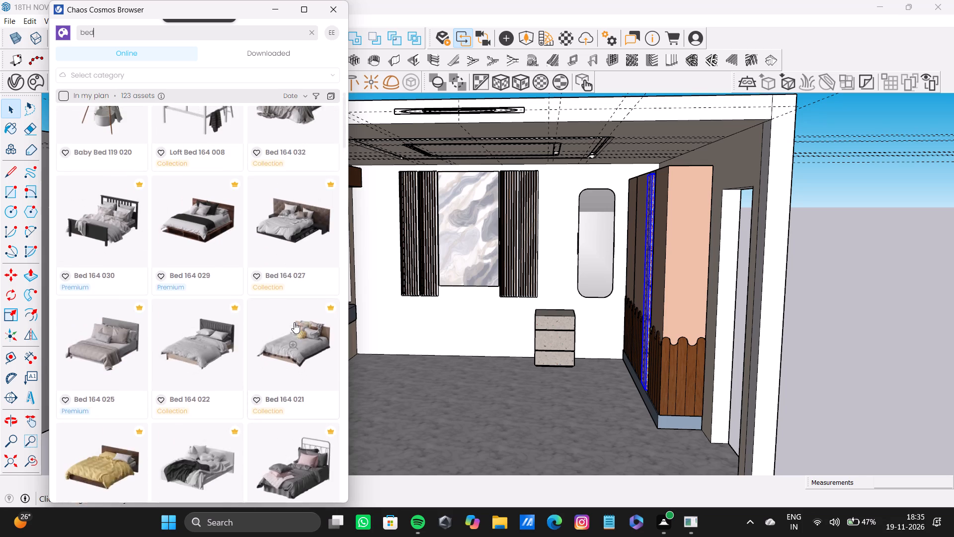
scroll(294, 322, "up", 4)
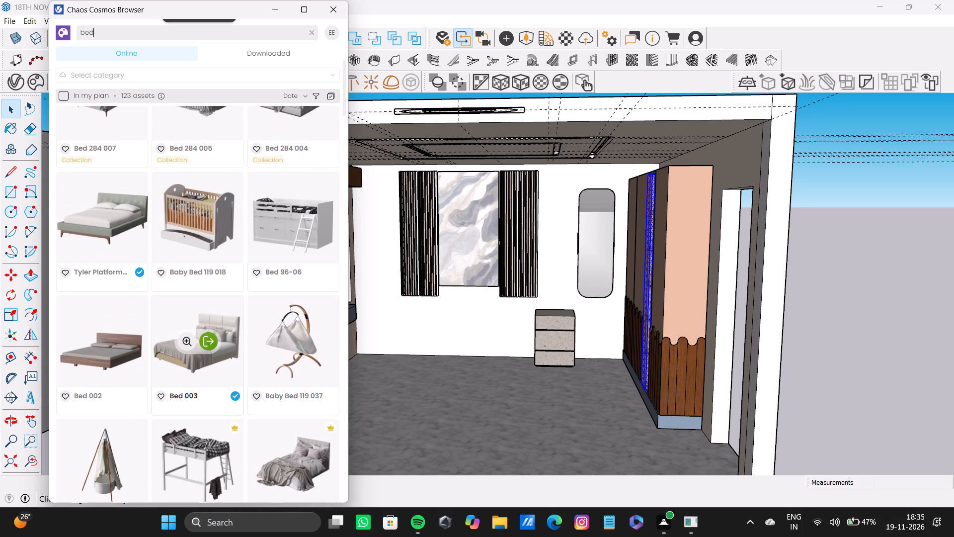
scroll(228, 355, "up", 3)
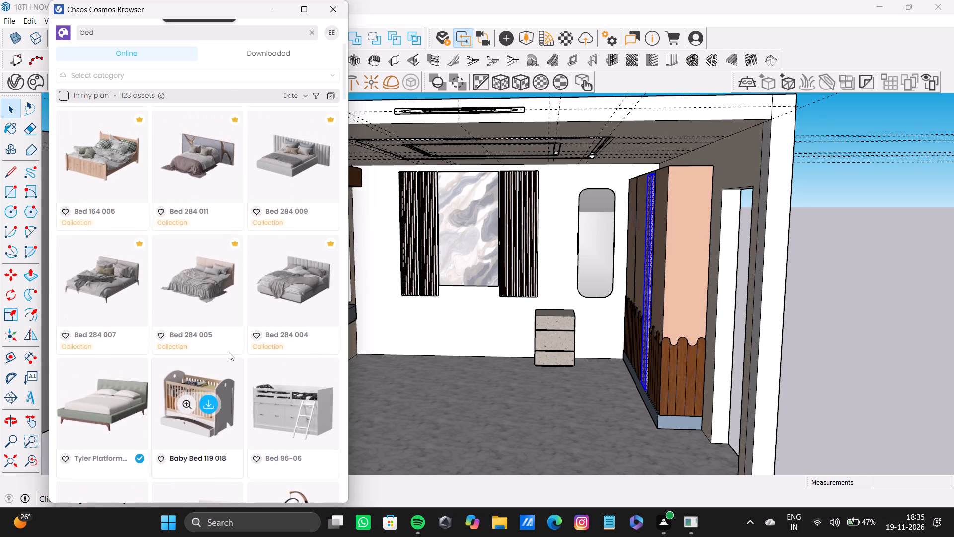
scroll(229, 352, "up", 5)
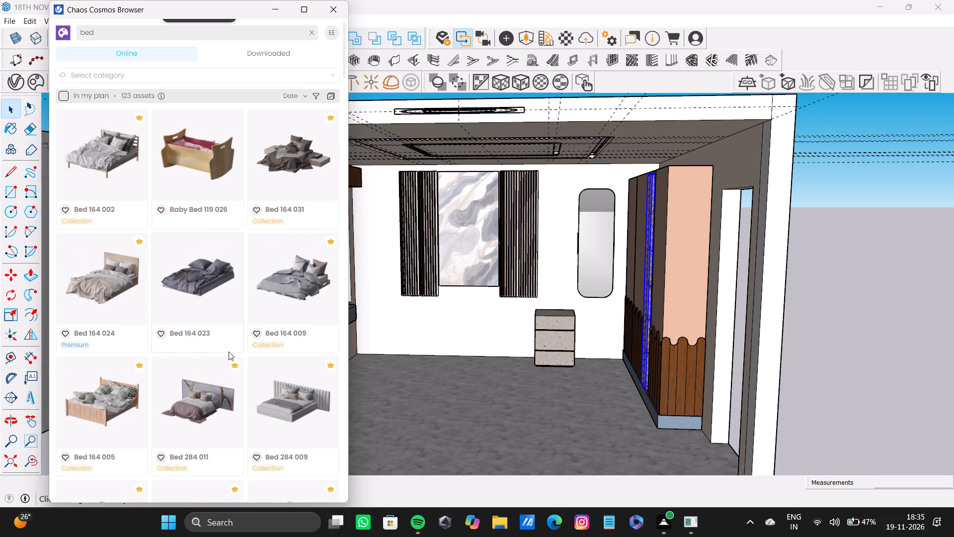
scroll(228, 324, "up", 5)
scroll(245, 324, "down", 3)
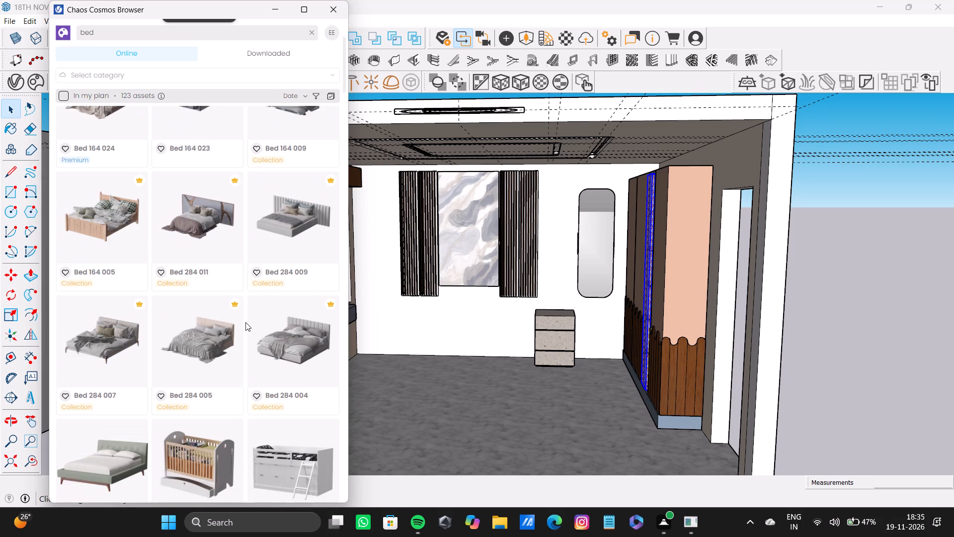
scroll(246, 322, "down", 4)
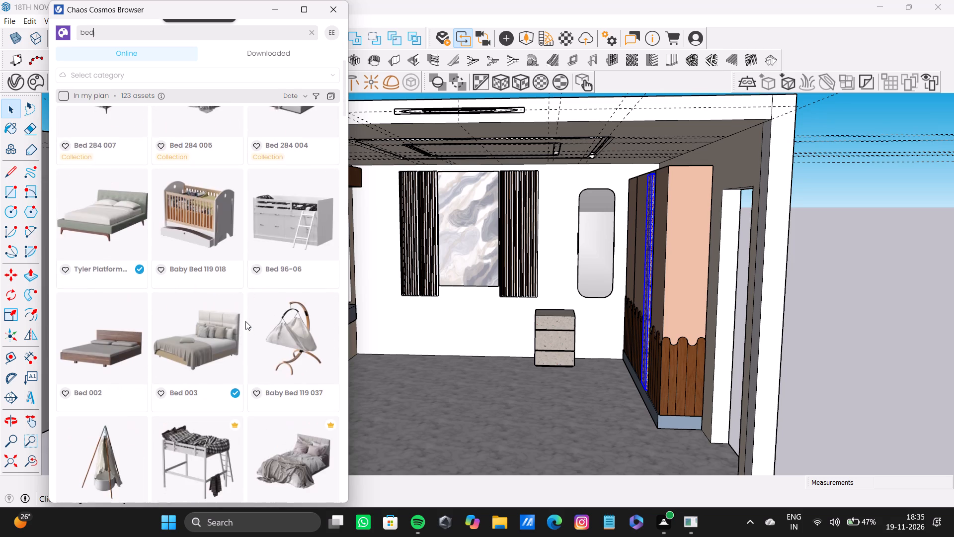
scroll(245, 321, "down", 8)
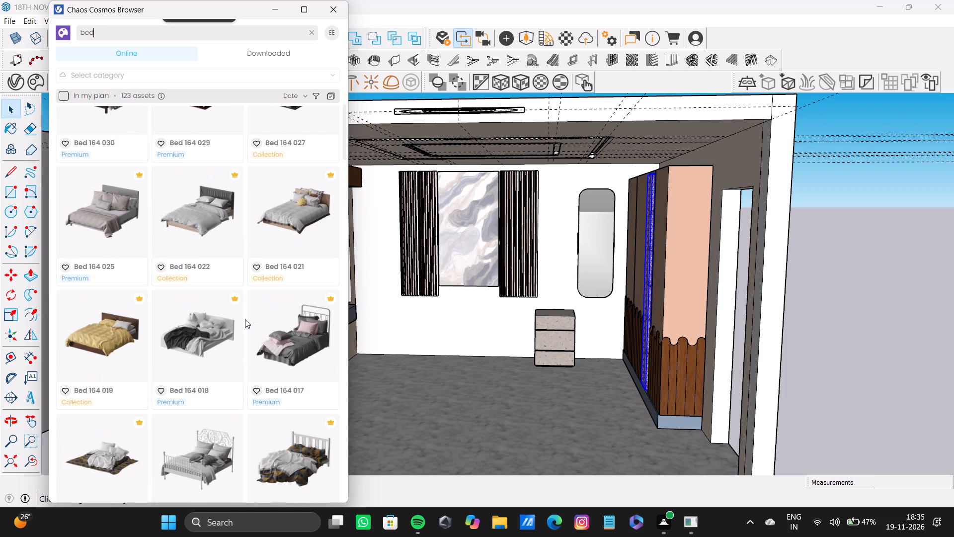
scroll(245, 319, "down", 6)
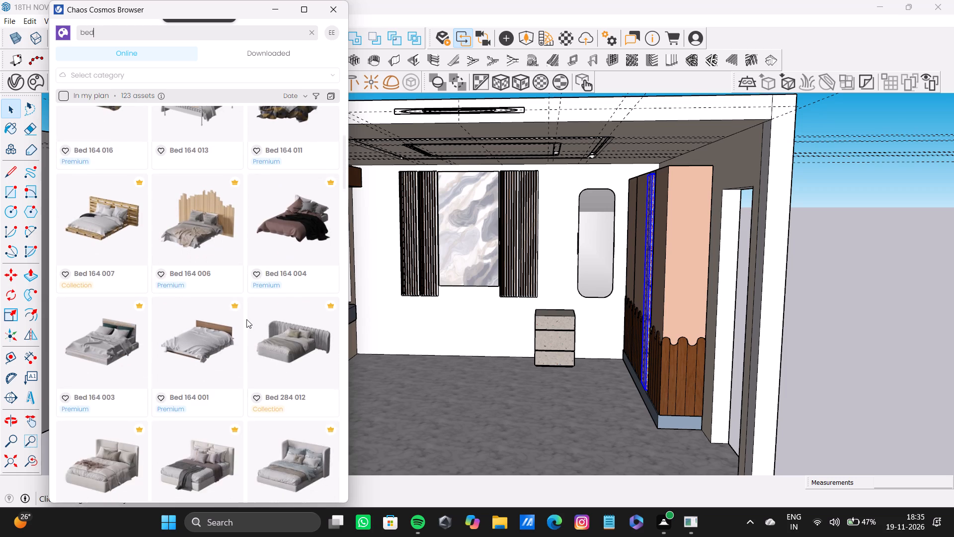
scroll(246, 319, "down", 5)
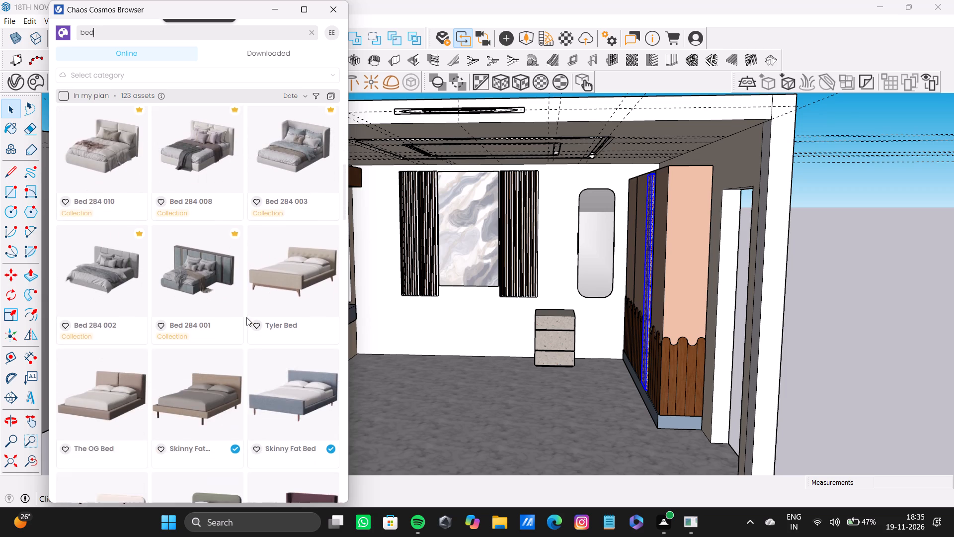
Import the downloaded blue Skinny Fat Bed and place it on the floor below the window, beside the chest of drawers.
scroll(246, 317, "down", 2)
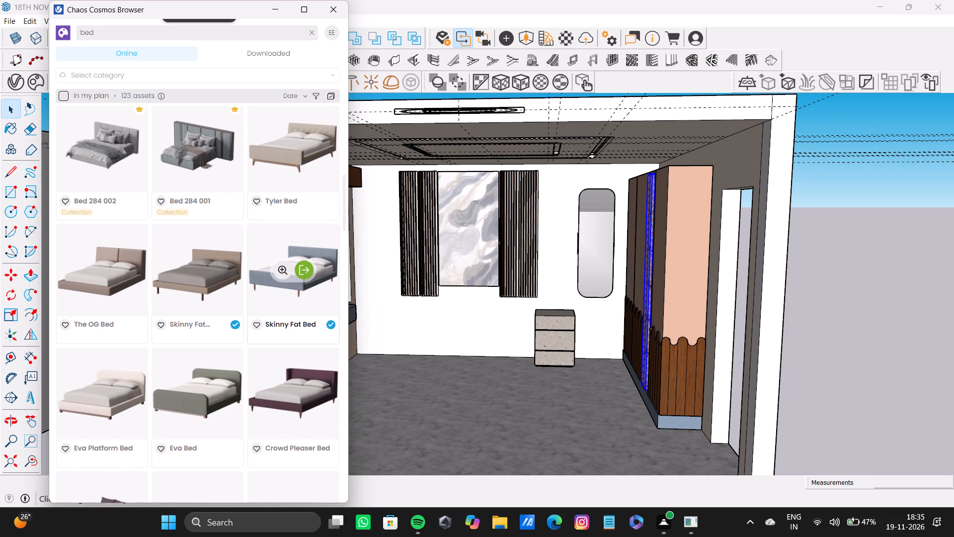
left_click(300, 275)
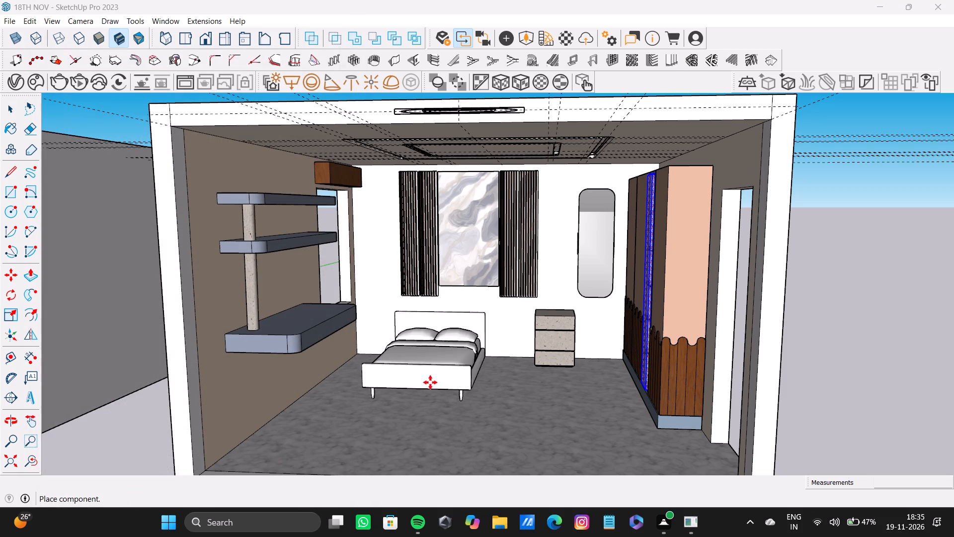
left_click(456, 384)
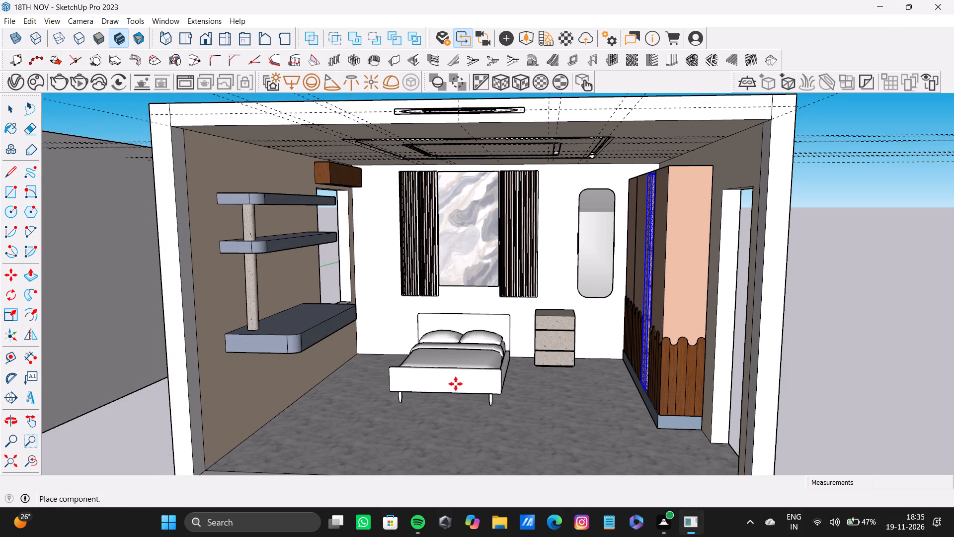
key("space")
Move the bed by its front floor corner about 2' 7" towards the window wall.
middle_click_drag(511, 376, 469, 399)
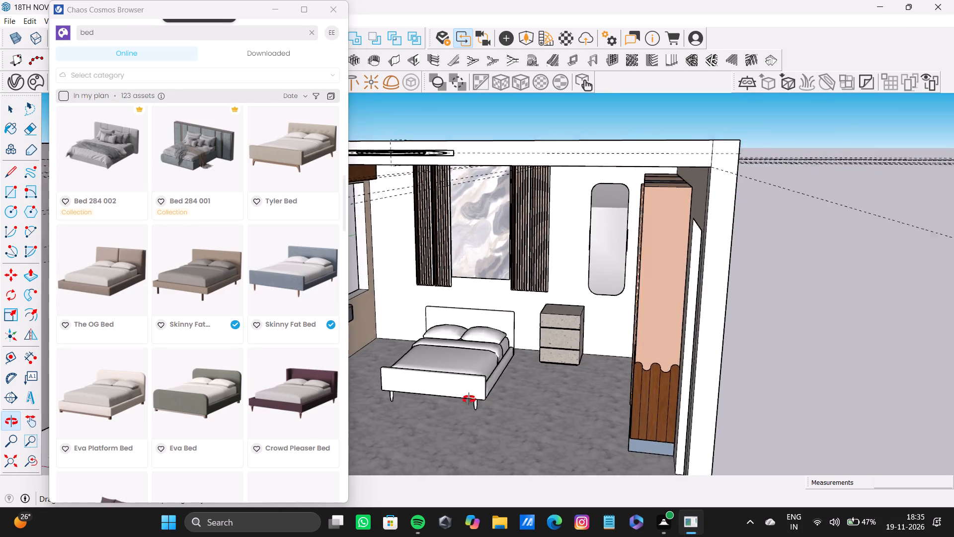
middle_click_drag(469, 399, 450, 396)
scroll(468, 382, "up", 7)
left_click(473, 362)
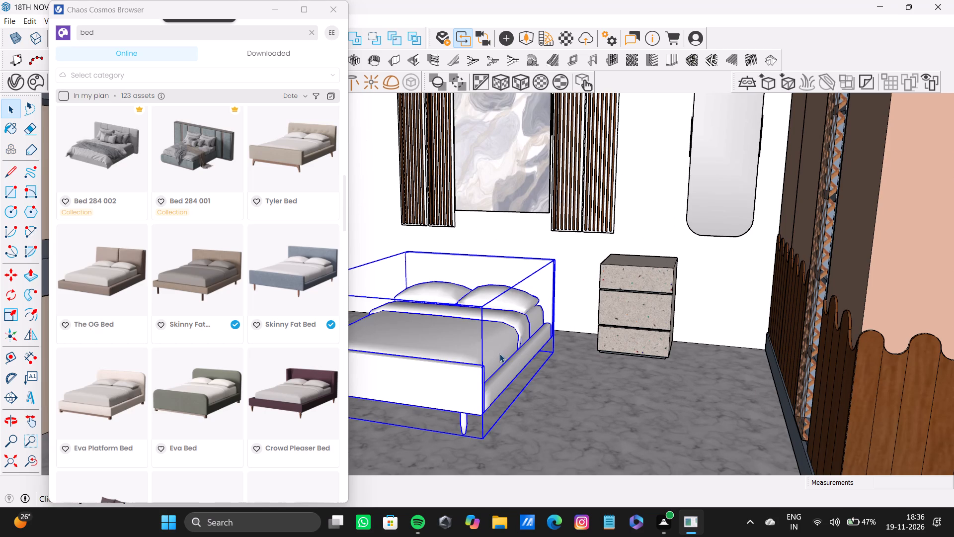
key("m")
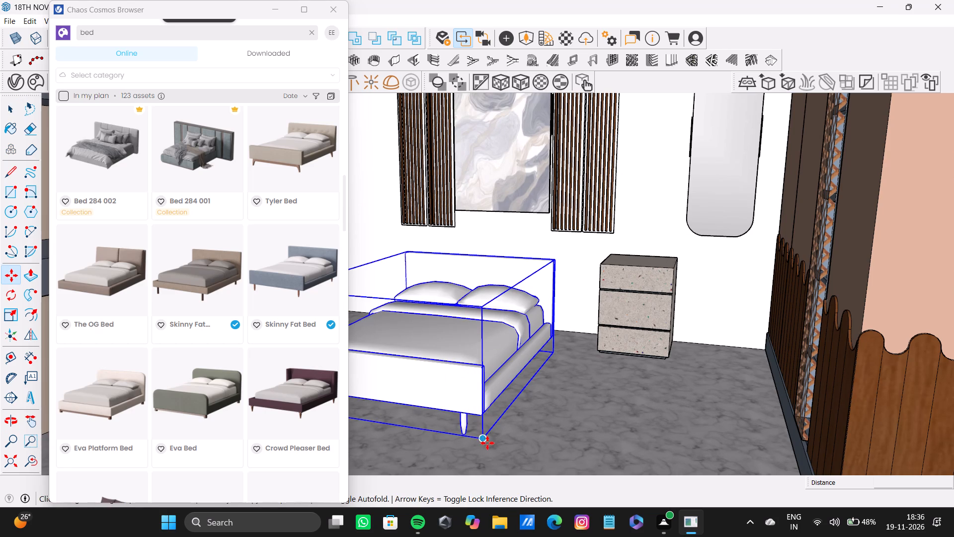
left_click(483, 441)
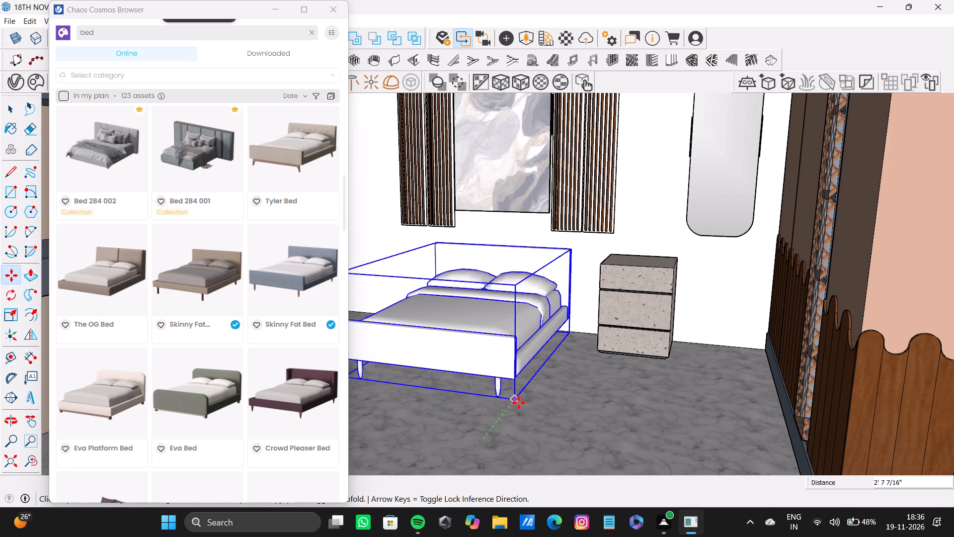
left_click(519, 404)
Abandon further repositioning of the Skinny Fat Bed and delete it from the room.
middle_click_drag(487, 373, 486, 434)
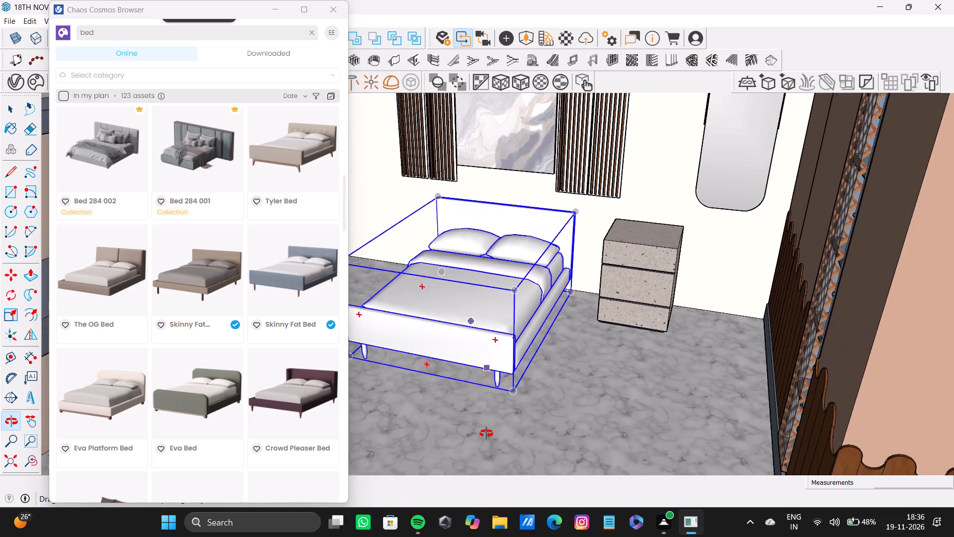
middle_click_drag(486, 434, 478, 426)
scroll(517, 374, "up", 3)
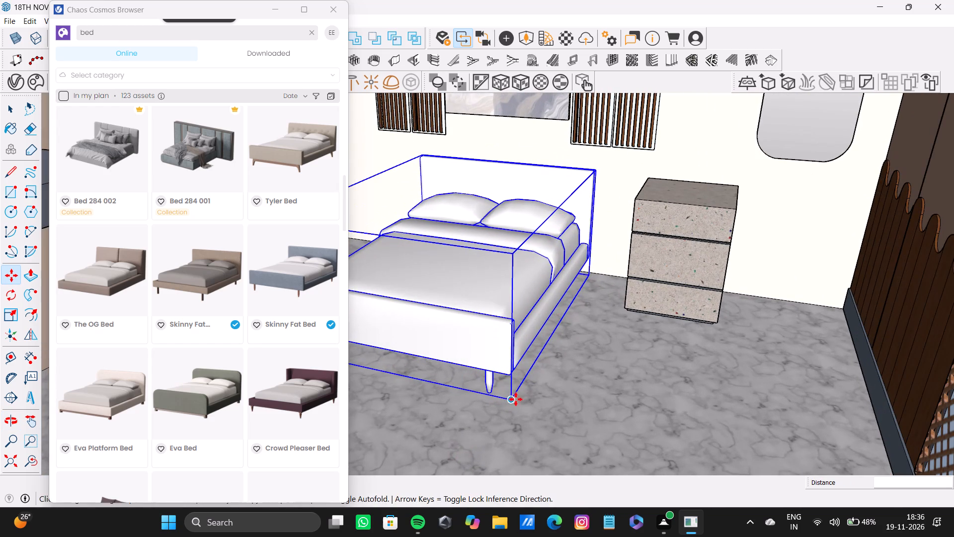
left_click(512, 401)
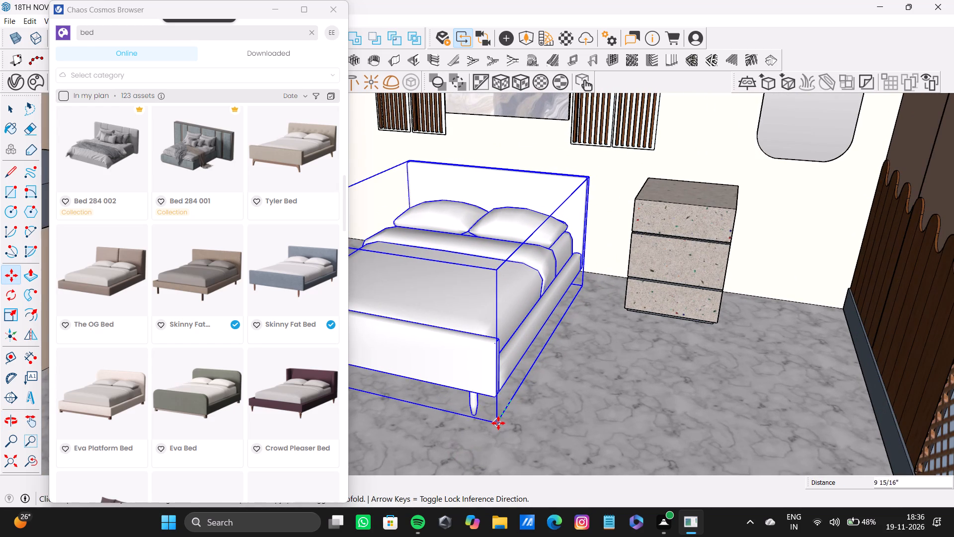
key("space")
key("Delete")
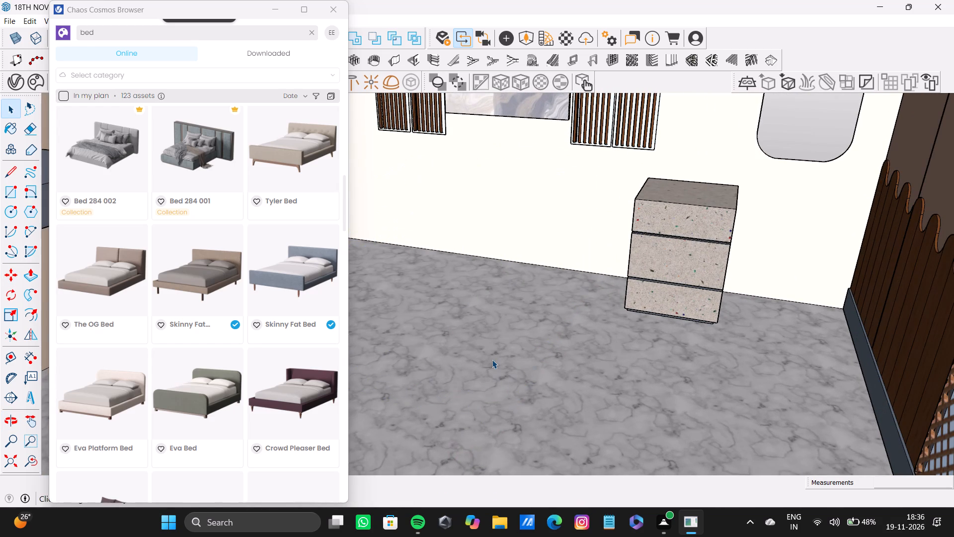
Browse the bed search results in both directions, comparing bed models to find a replacement suited to the room.
scroll(240, 344, "down", 8)
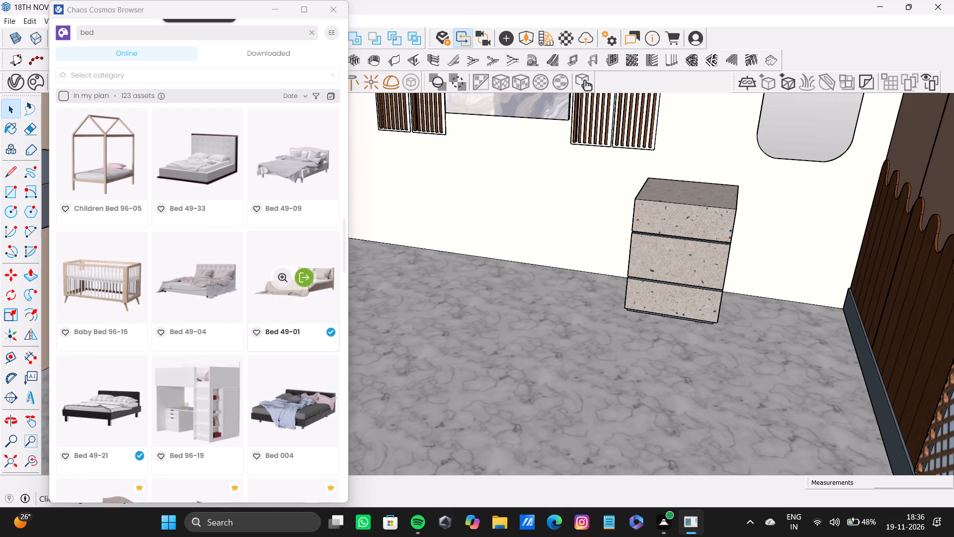
scroll(278, 354, "down", 4)
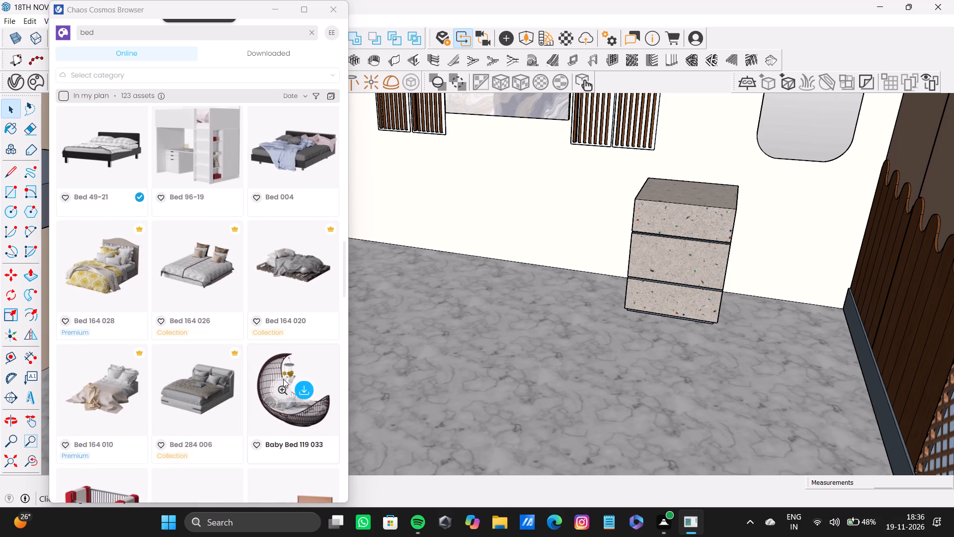
scroll(283, 379, "down", 8)
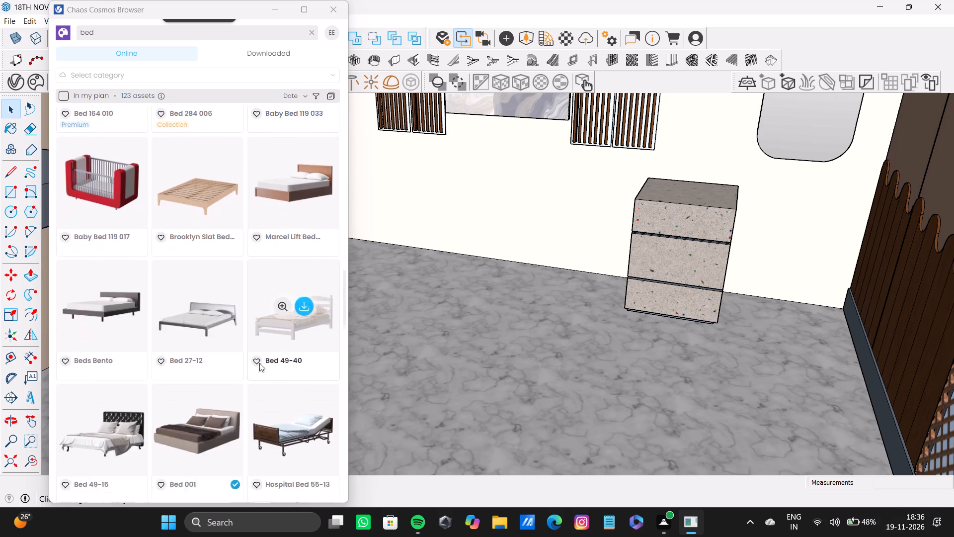
scroll(264, 370, "down", 9)
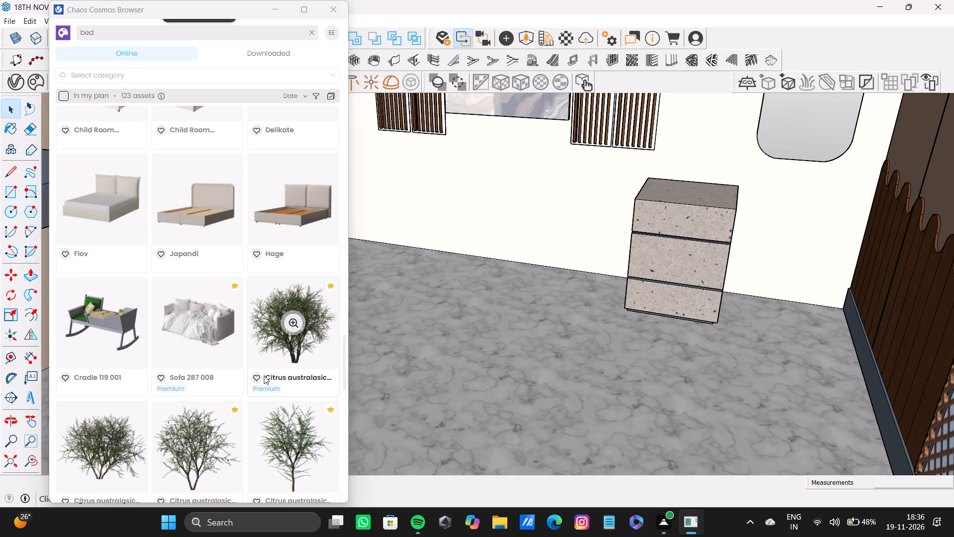
scroll(265, 376, "down", 19)
scroll(268, 370, "up", 14)
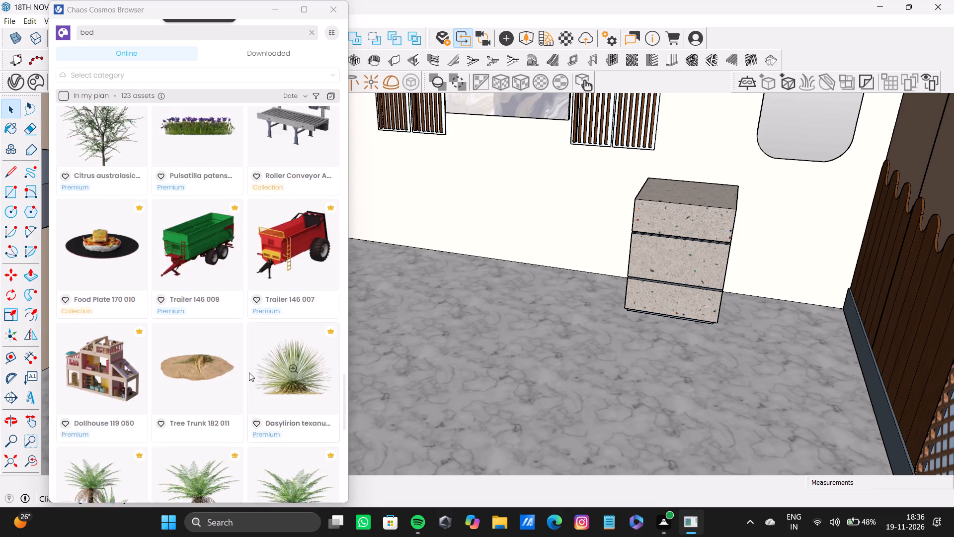
scroll(249, 372, "up", 20)
scroll(249, 372, "up", 4)
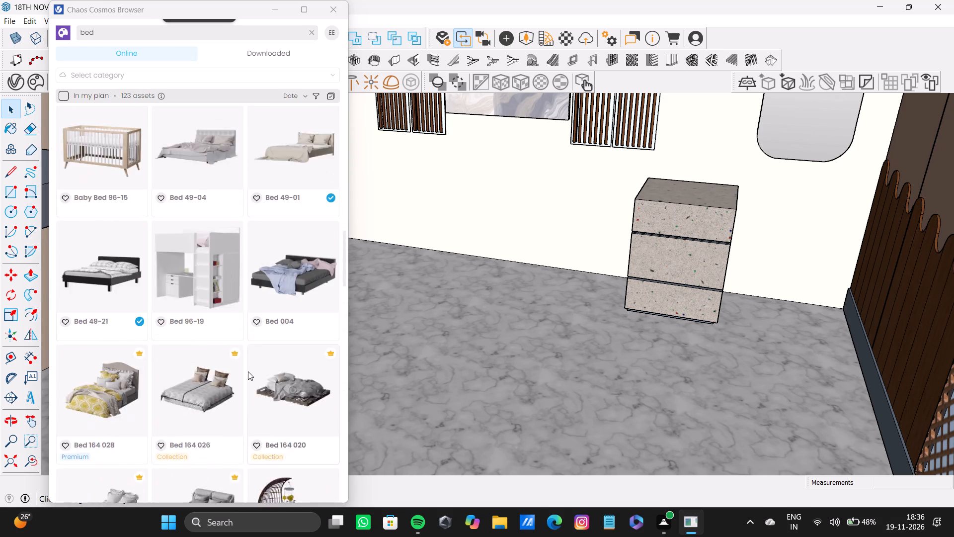
scroll(248, 371, "up", 16)
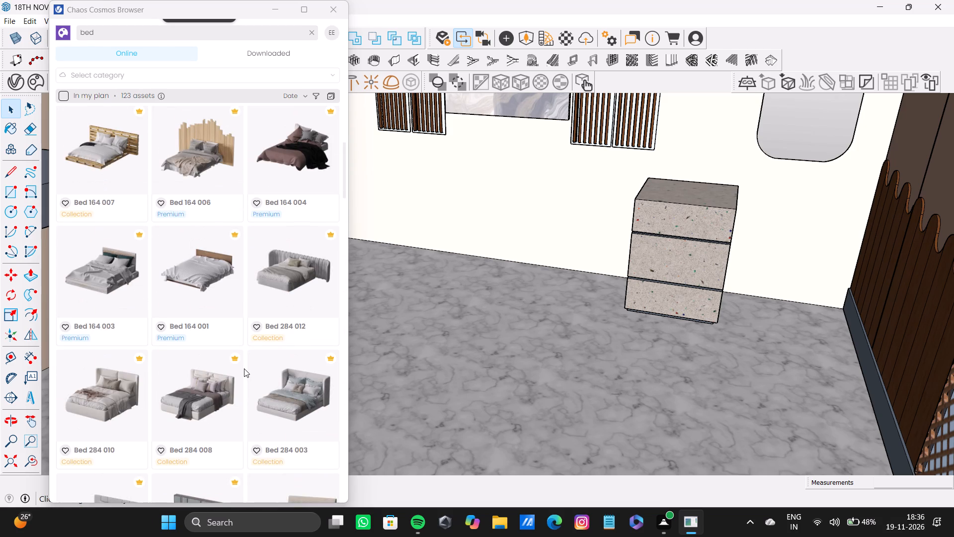
scroll(244, 368, "up", 5)
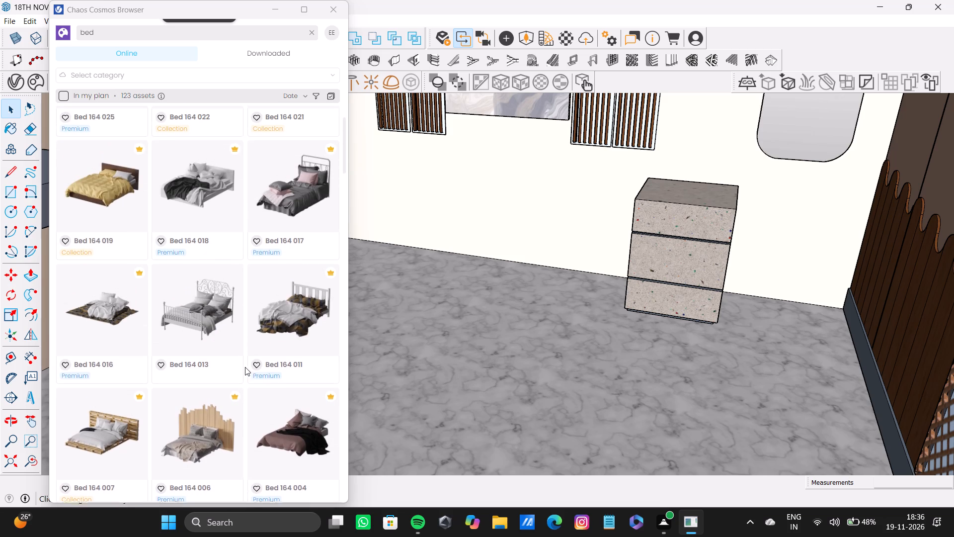
scroll(245, 367, "up", 6)
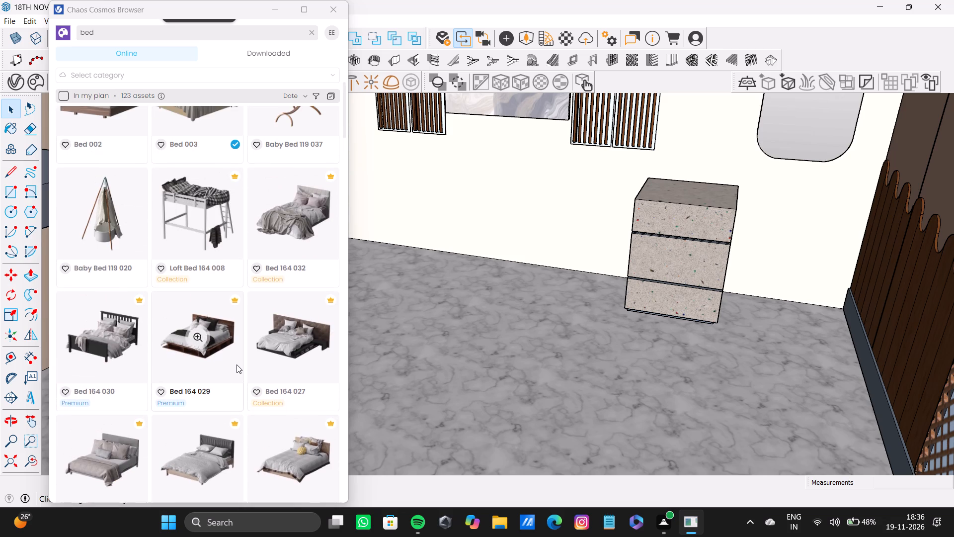
scroll(237, 364, "down", 4)
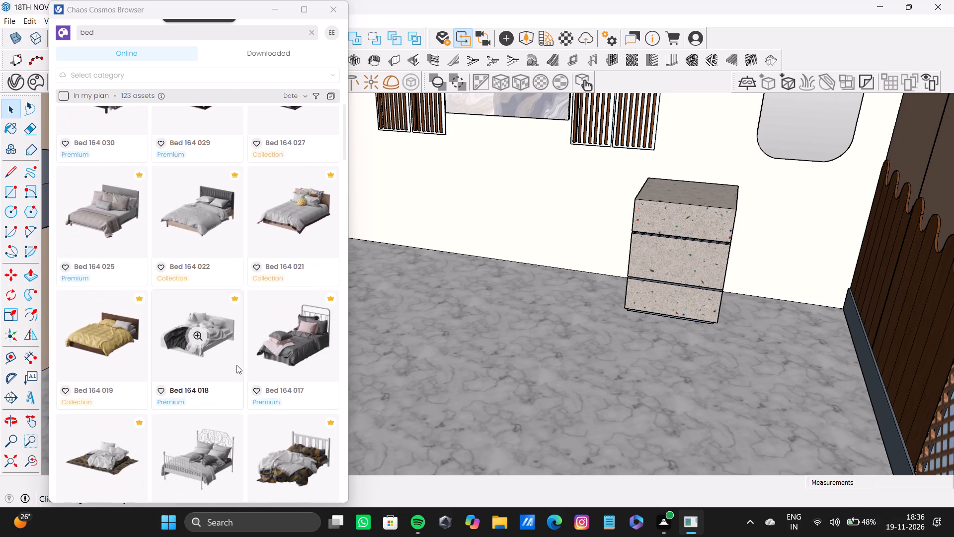
scroll(240, 365, "down", 3)
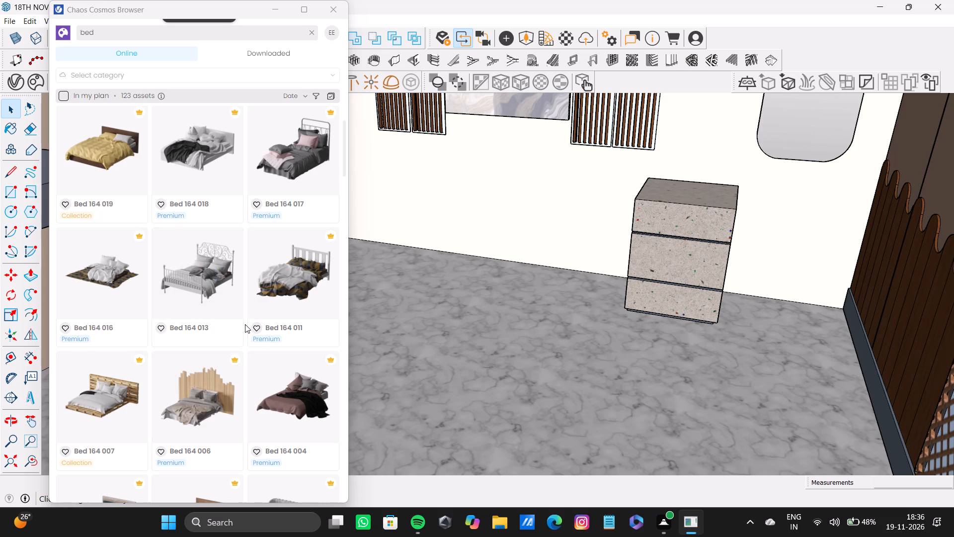
scroll(275, 336, "down", 5)
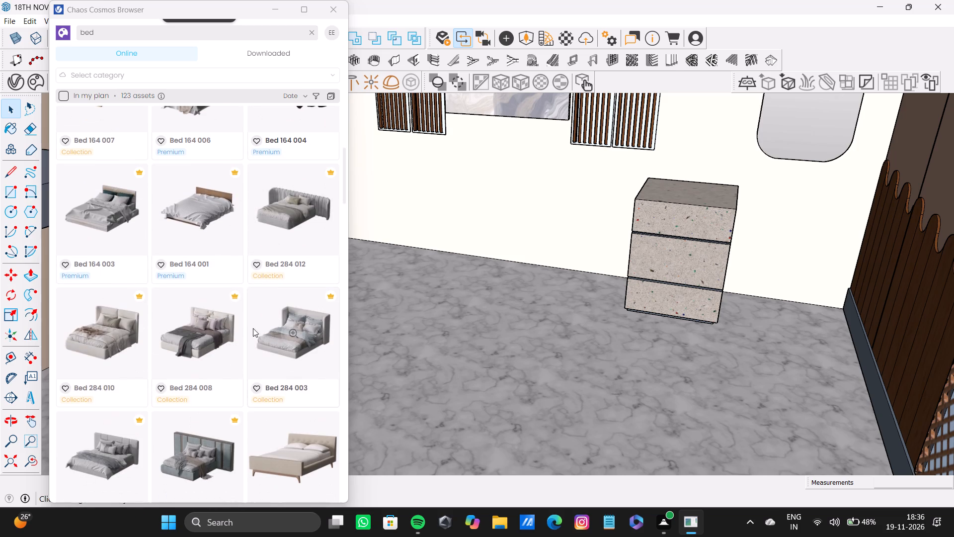
scroll(276, 409, "down", 2)
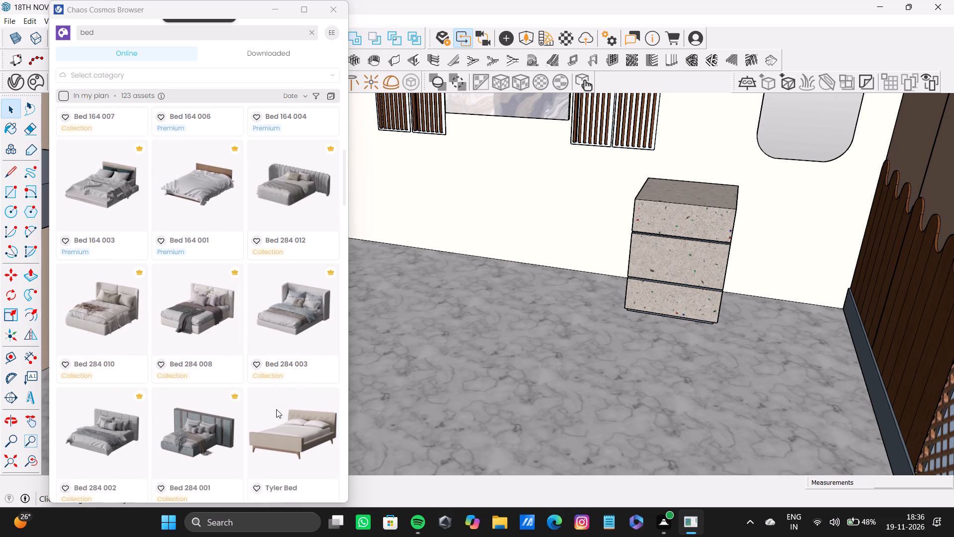
scroll(235, 375, "down", 6)
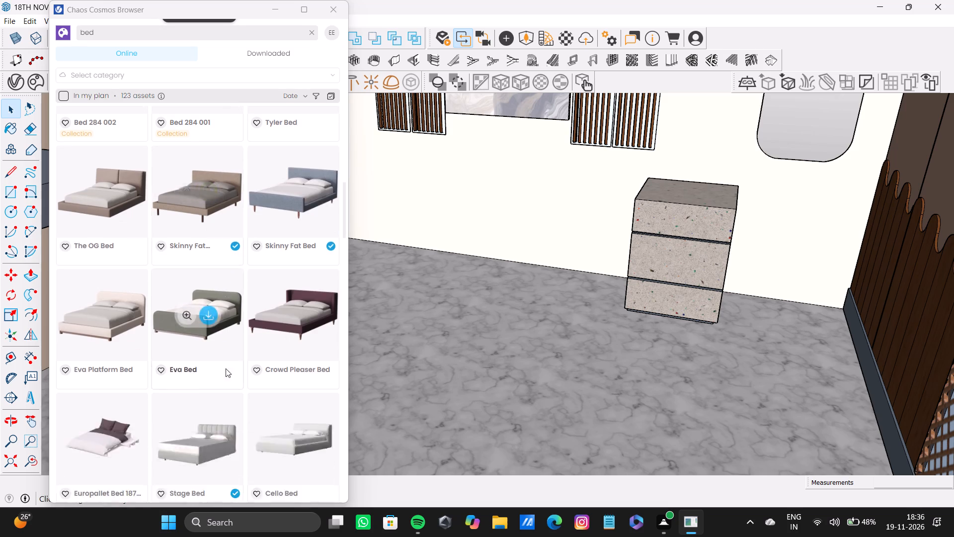
scroll(226, 368, "down", 4)
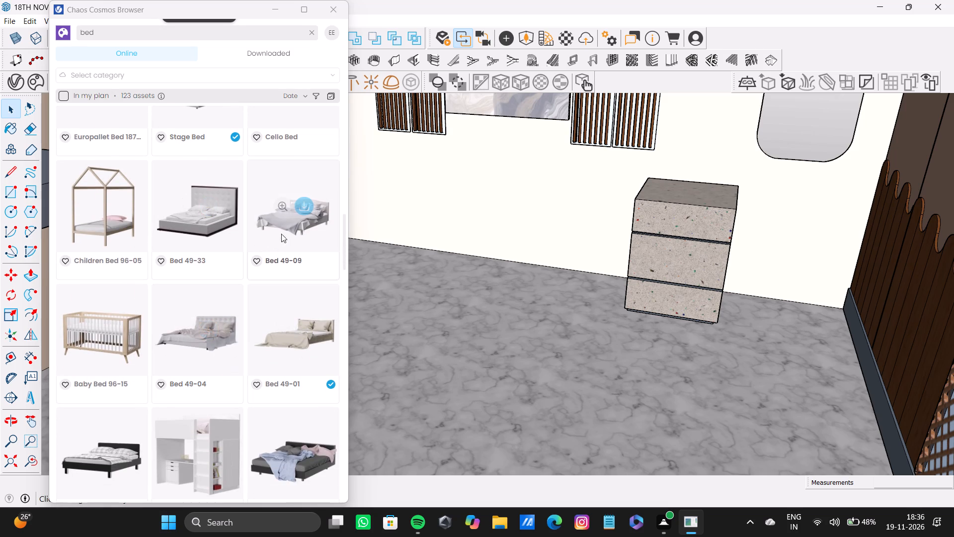
Download Bed 49-09, import it and place it on the floor below the marble wall panel, beside the chest of drawers.
left_click(303, 203)
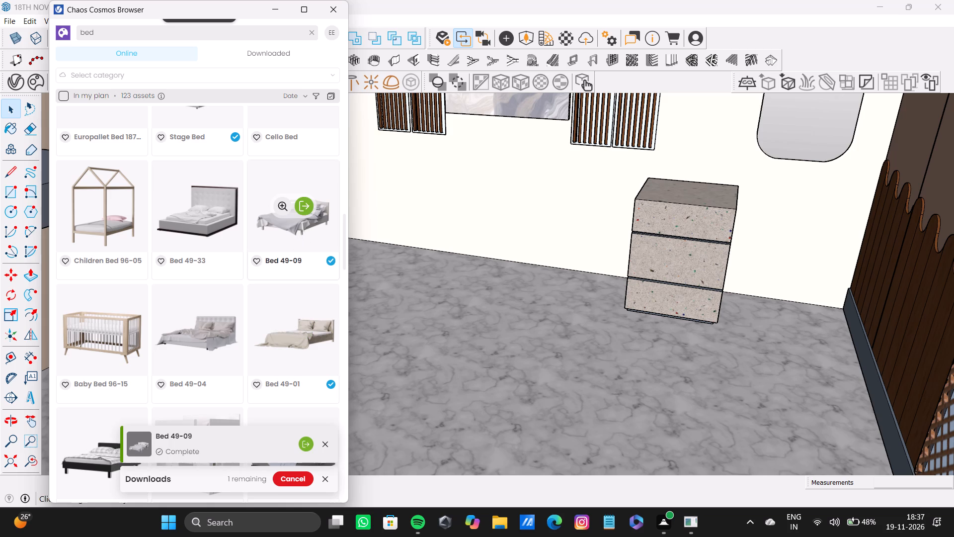
left_click(298, 203)
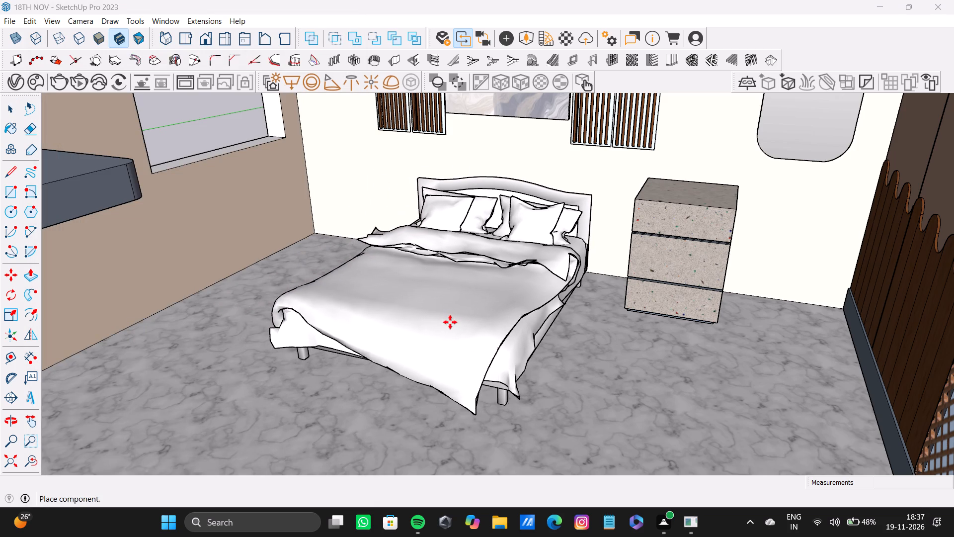
left_click(449, 322)
key("space")
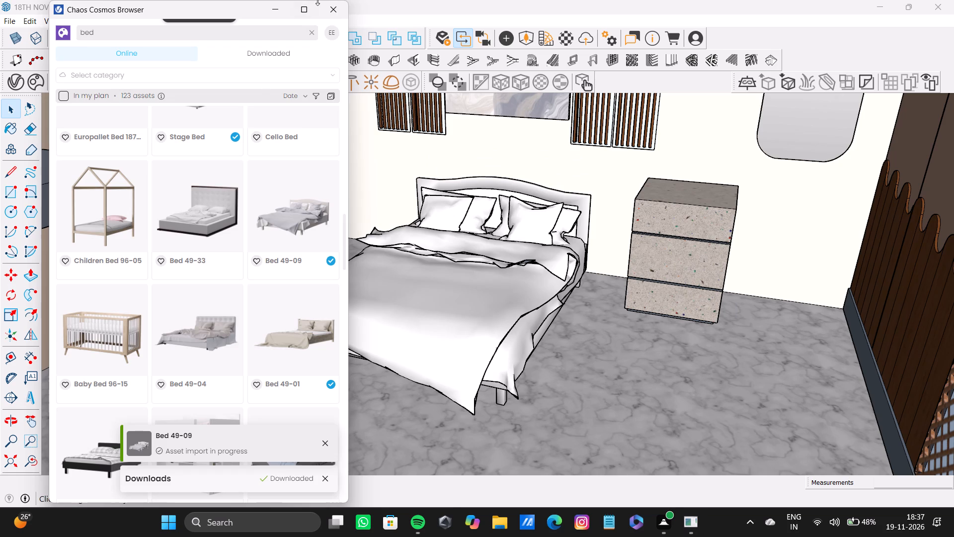
left_click(333, 9)
Enlarge the placed Bed 49-09 uniformly from its upper headboard corner, keeping the opposite front floor corner fixed.
scroll(444, 313, "down", 4)
middle_click_drag(450, 348, 479, 238)
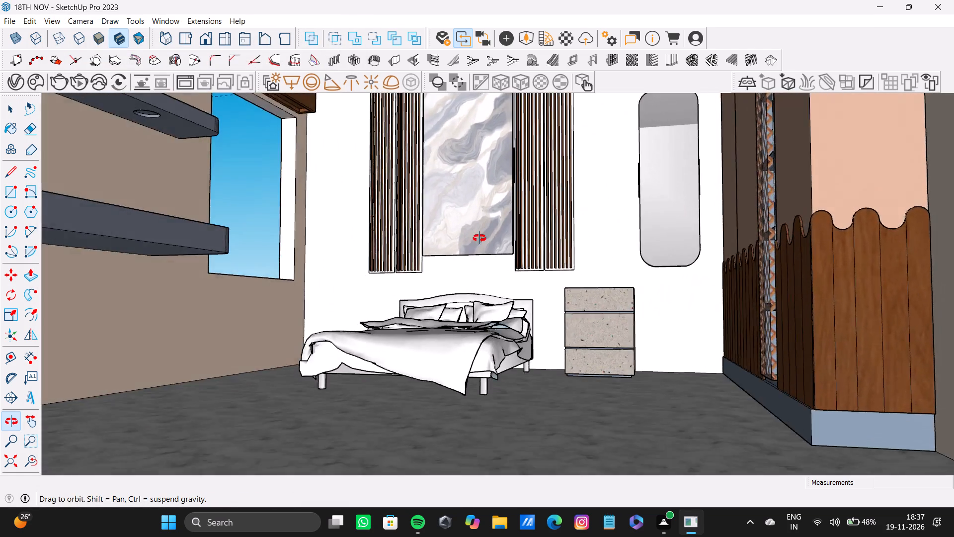
middle_click_drag(479, 238, 438, 294)
left_click(500, 331)
middle_click_drag(483, 337, 557, 339)
key("a")
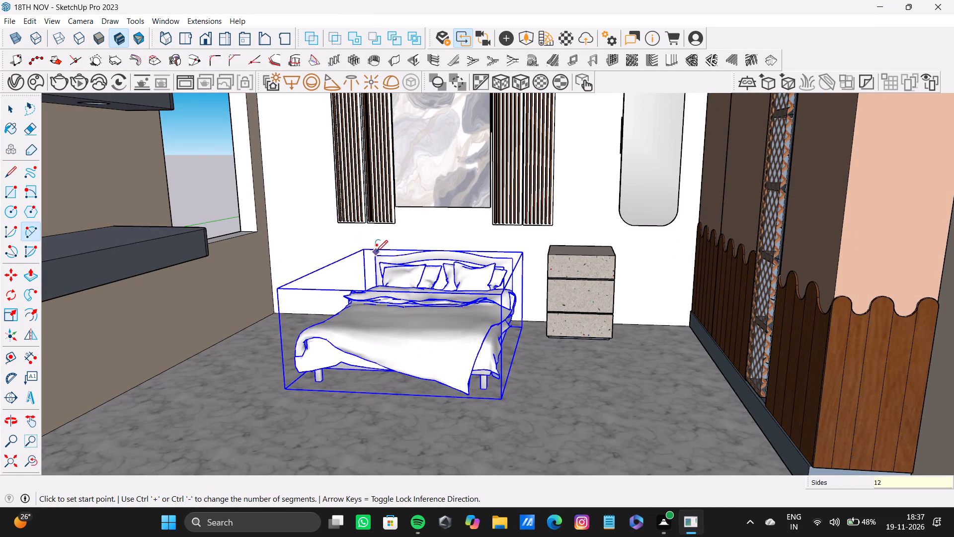
key("a")
key("space")
left_click(428, 306)
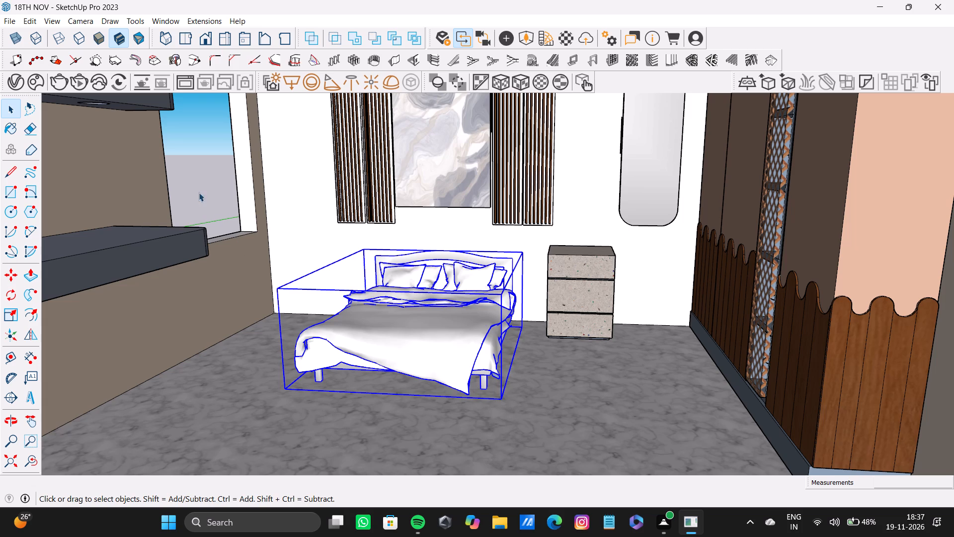
left_click(204, 179)
left_click(388, 309)
key("a")
key("s")
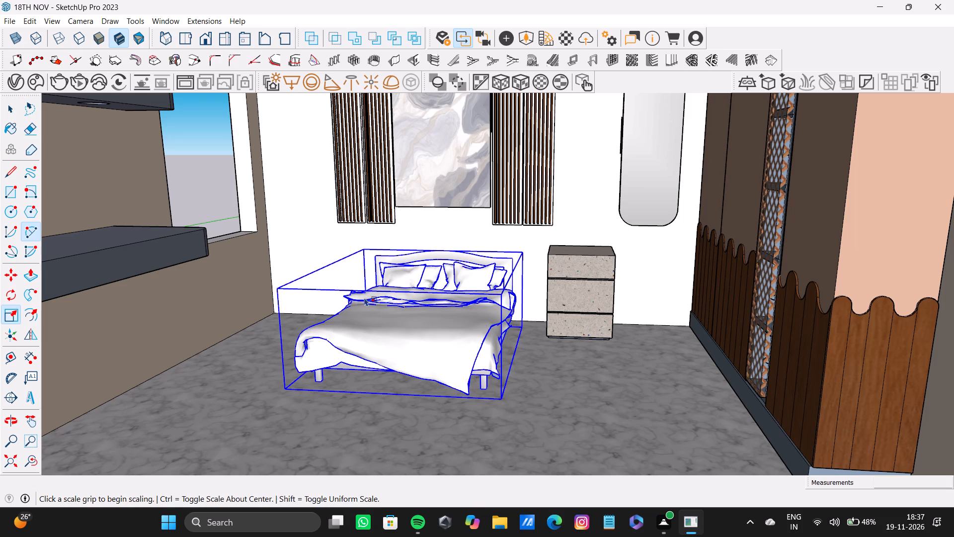
left_click_drag(364, 247, 339, 204)
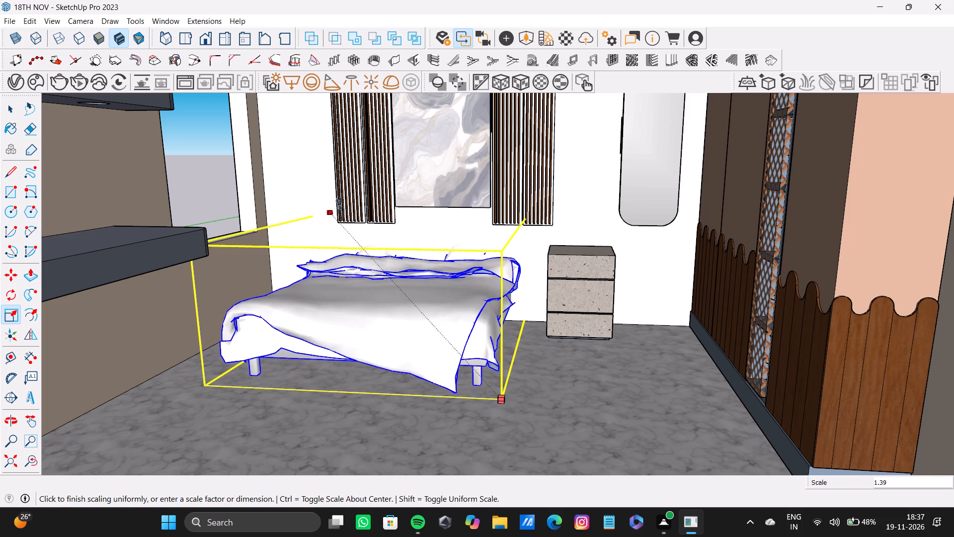
left_click_drag(339, 204, 331, 186)
key("space")
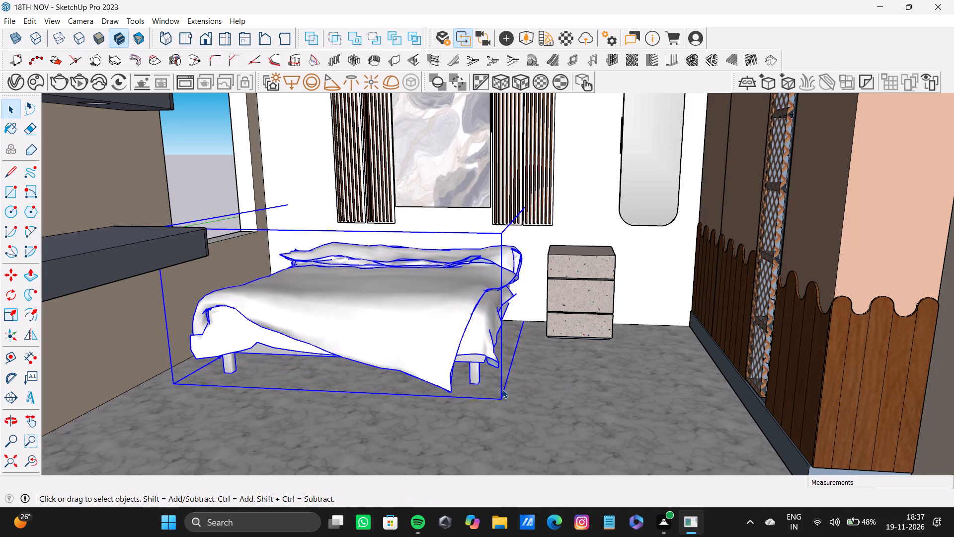
Move the bed by its front floor corner about 3' 6" away from the headboard wall, towards the chest of drawers' side.
key("m")
left_click(503, 403)
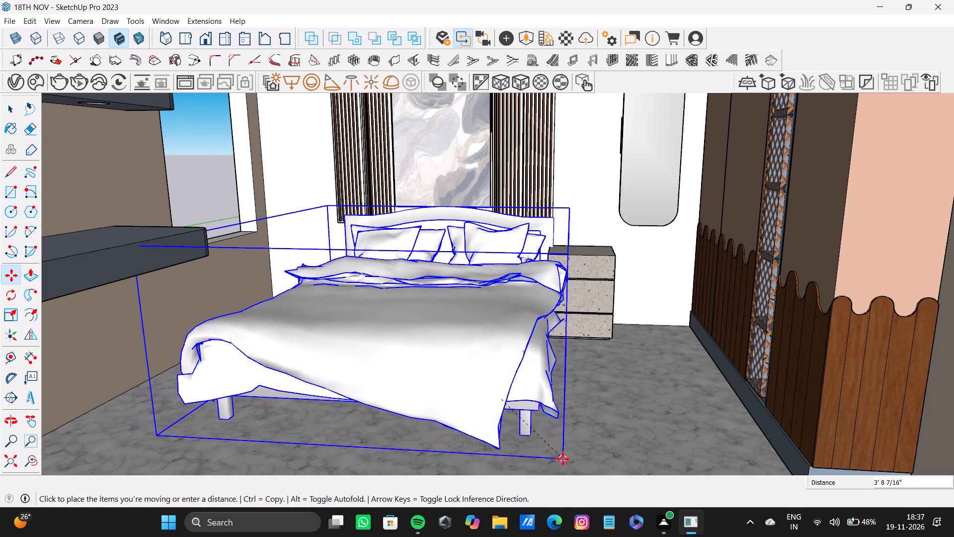
left_click(553, 456)
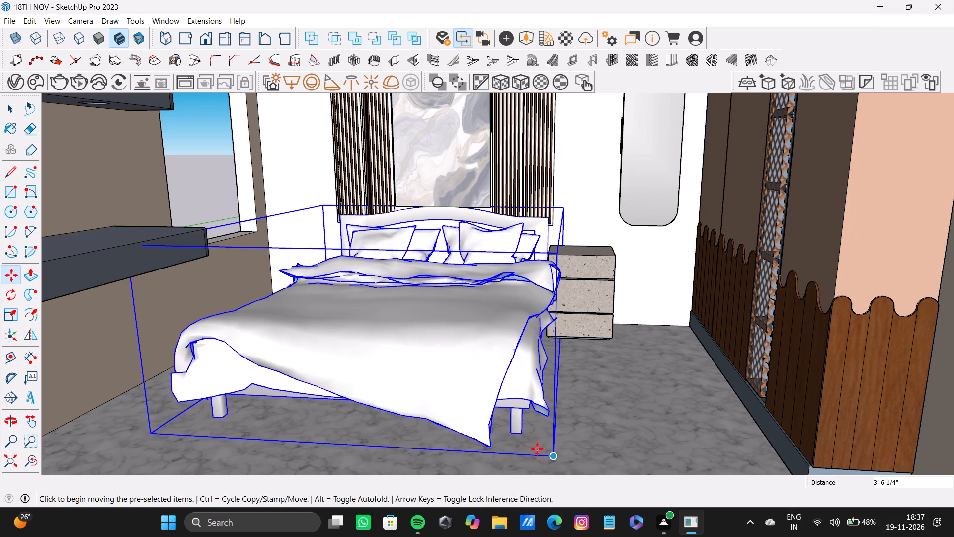
Shorten the bed from its foot end to a 0.88 scale and narrow it from the drawers' side to 0.98.
middle_click_drag(410, 287, 390, 337)
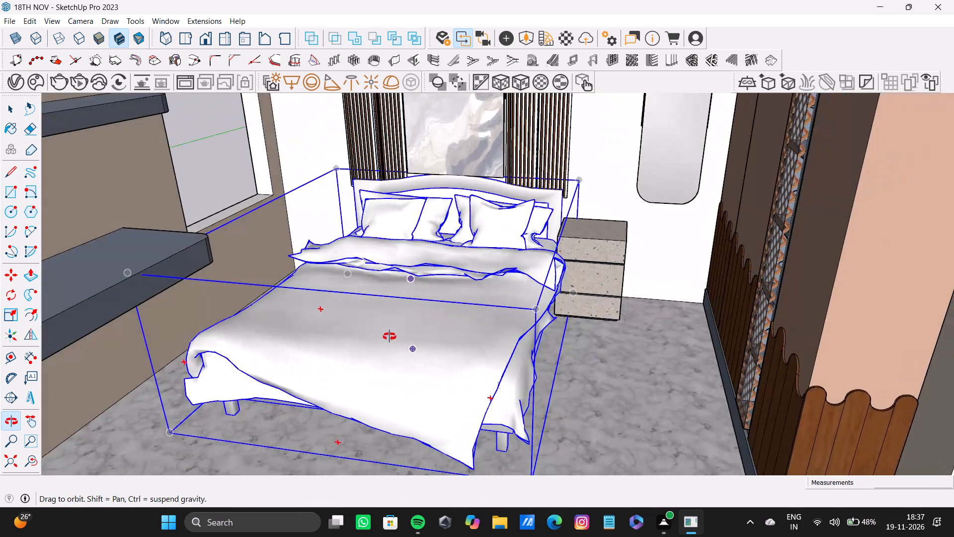
middle_click_drag(390, 337, 375, 324)
scroll(390, 348, "down", 2)
middle_click_drag(390, 348, 380, 307, "shift")
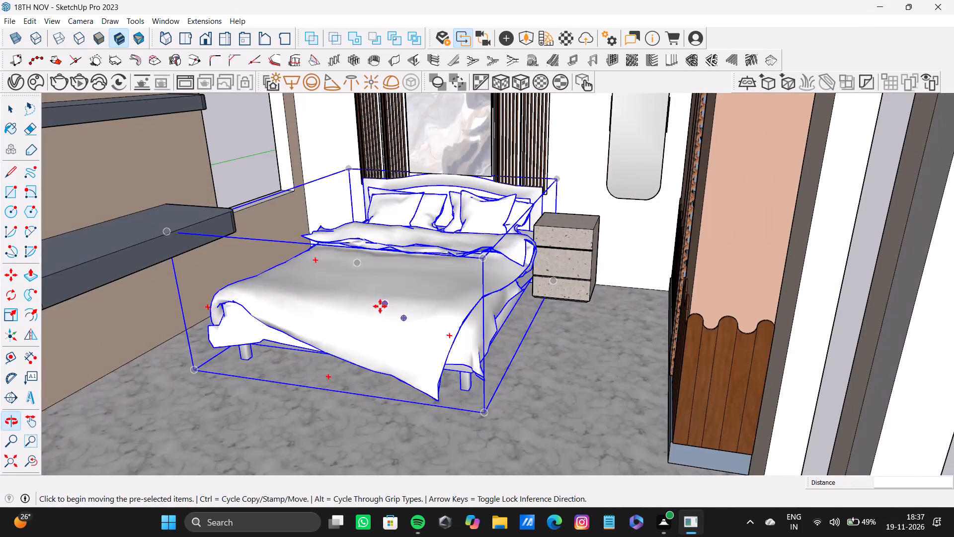
key("s")
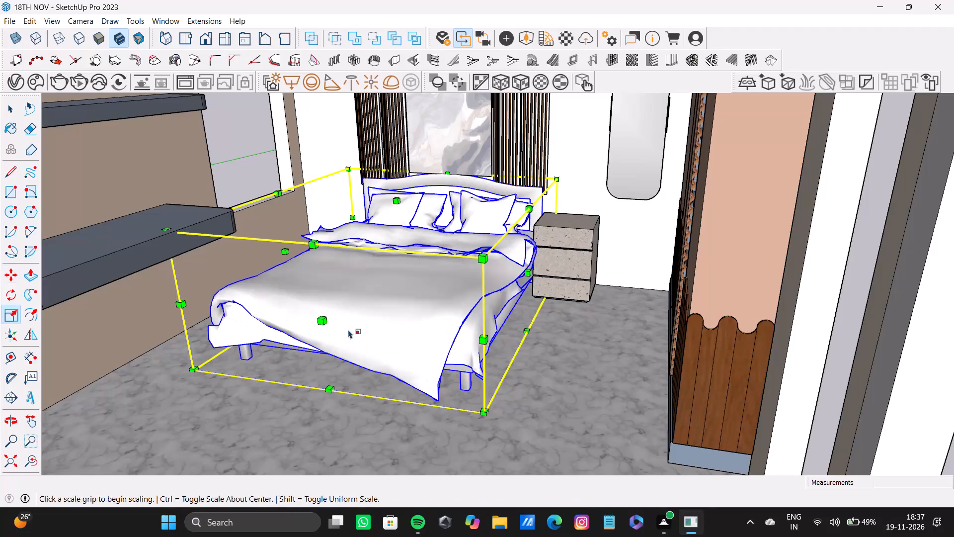
left_click_drag(323, 320, 348, 311)
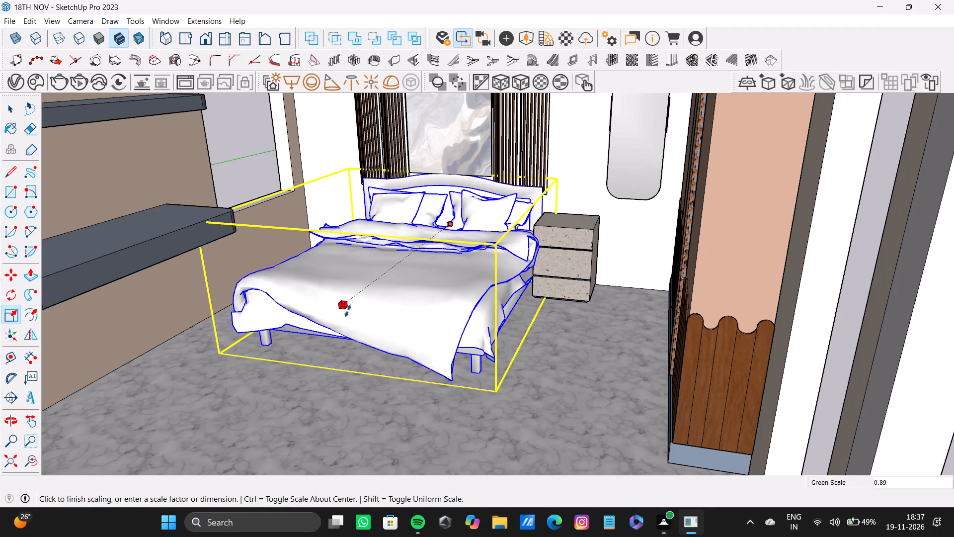
left_click_drag(348, 311, 348, 308)
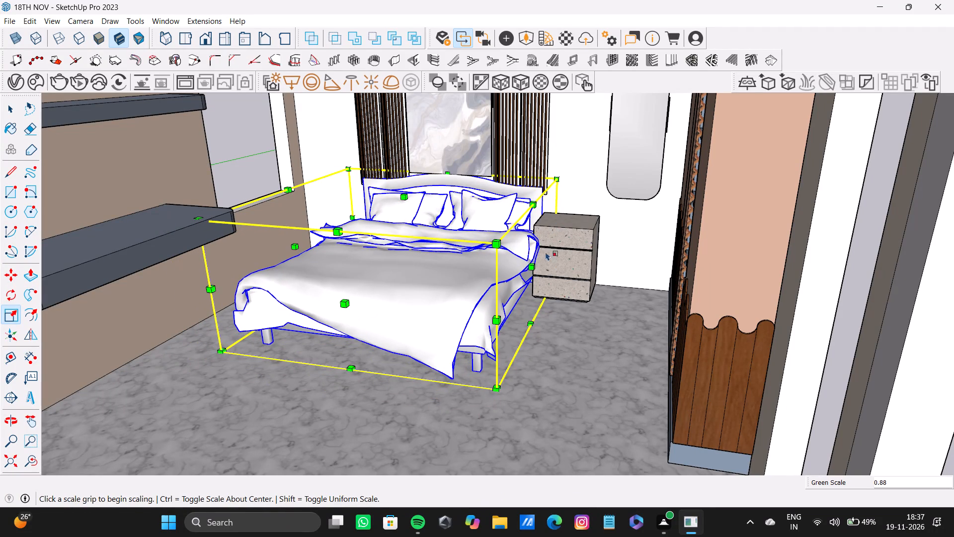
left_click_drag(534, 266, 525, 267)
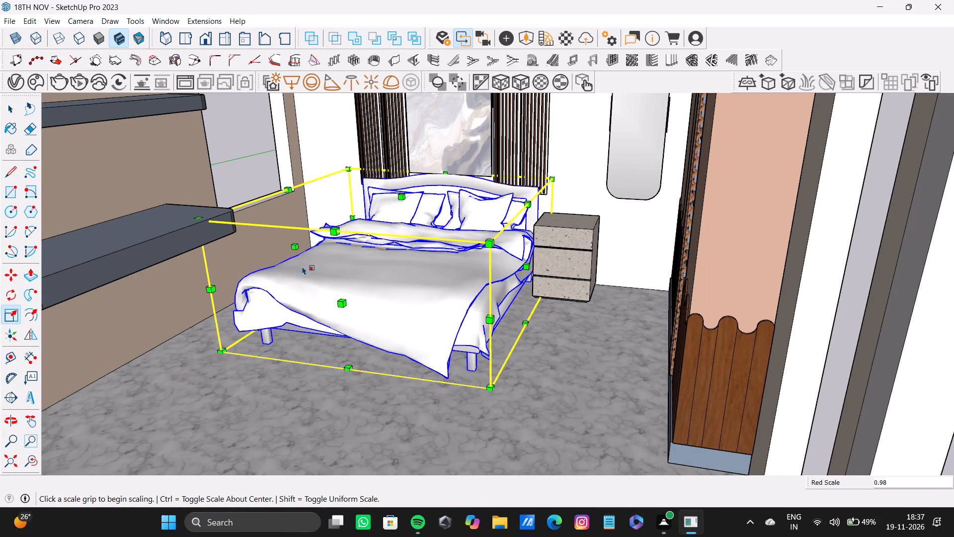
left_click_drag(292, 247, 307, 249)
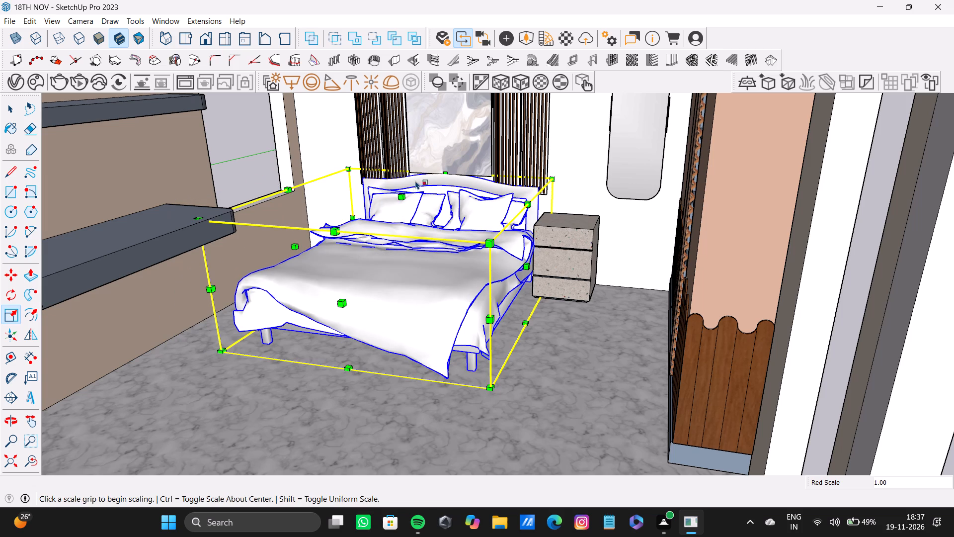
Scale the bed's height up to 1.50 from its top centre, keeping its base fixed, and deselect it.
left_click_drag(404, 198, 401, 174)
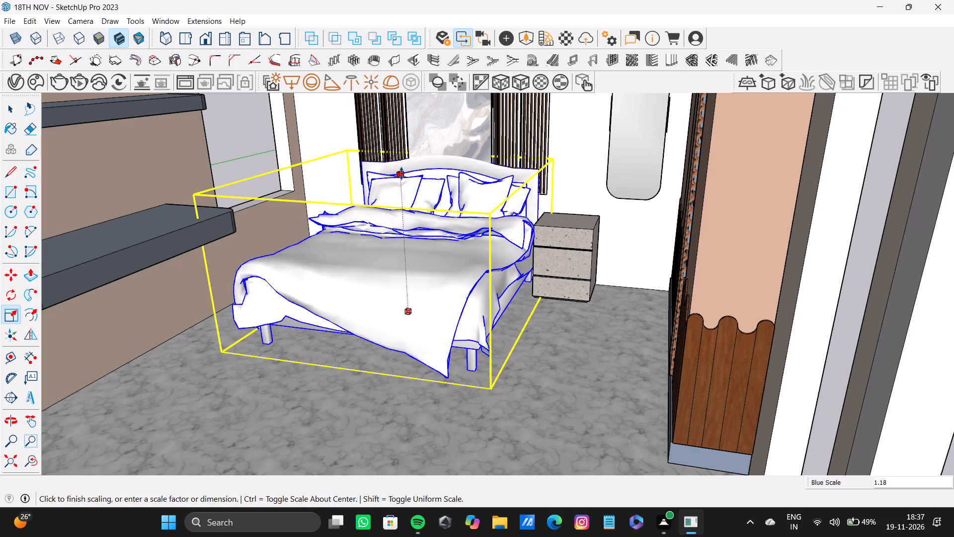
left_click_drag(401, 174, 393, 146)
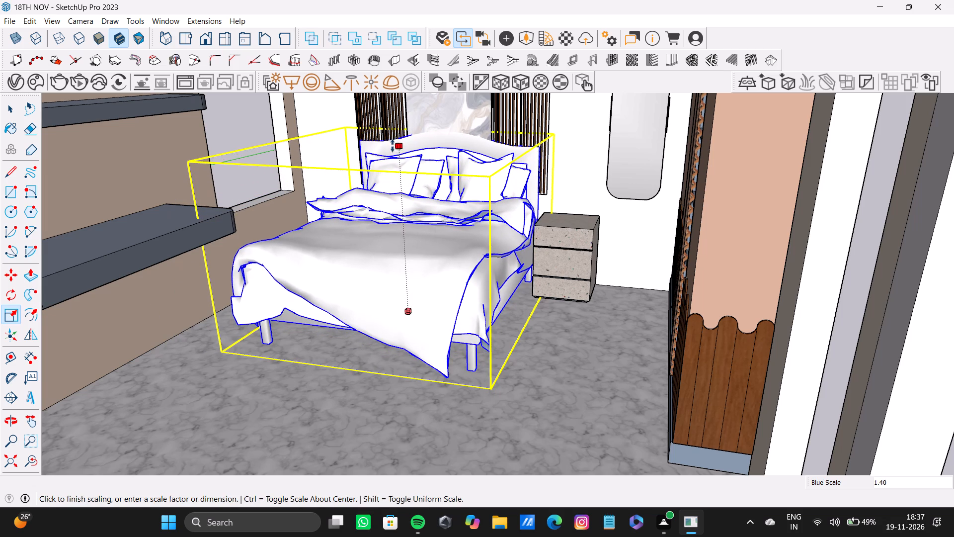
left_click_drag(393, 146, 389, 138)
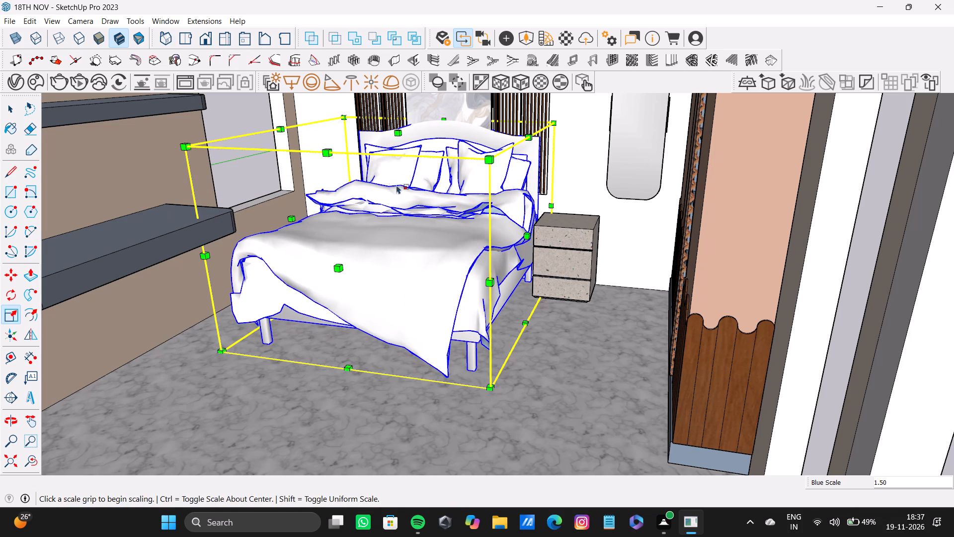
middle_click_drag(399, 187, 399, 171)
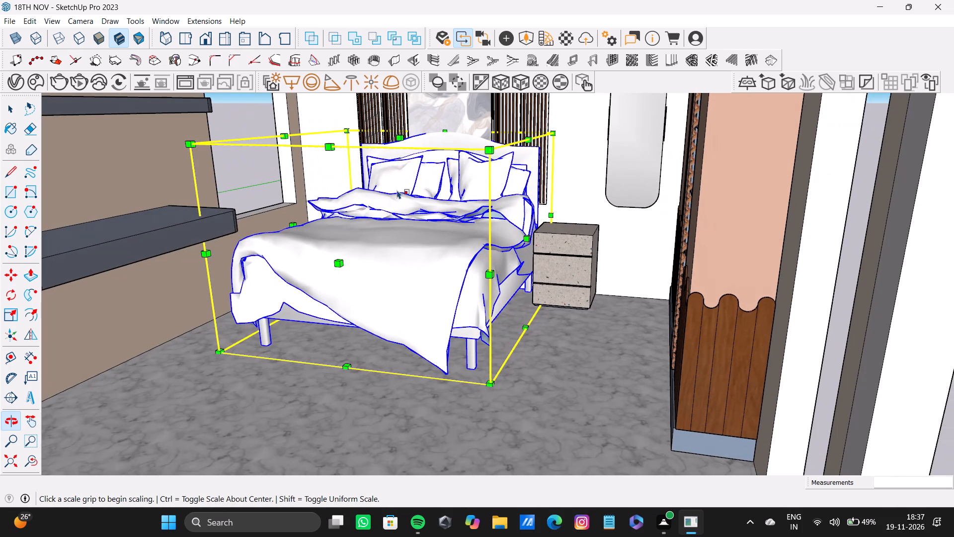
key("space")
left_click(230, 123)
Examine the enlarged bed's proportions within the room and how its legs meet the floor beside the chest of drawers.
scroll(307, 226, "down", 3)
middle_click_drag(331, 260, 457, 194)
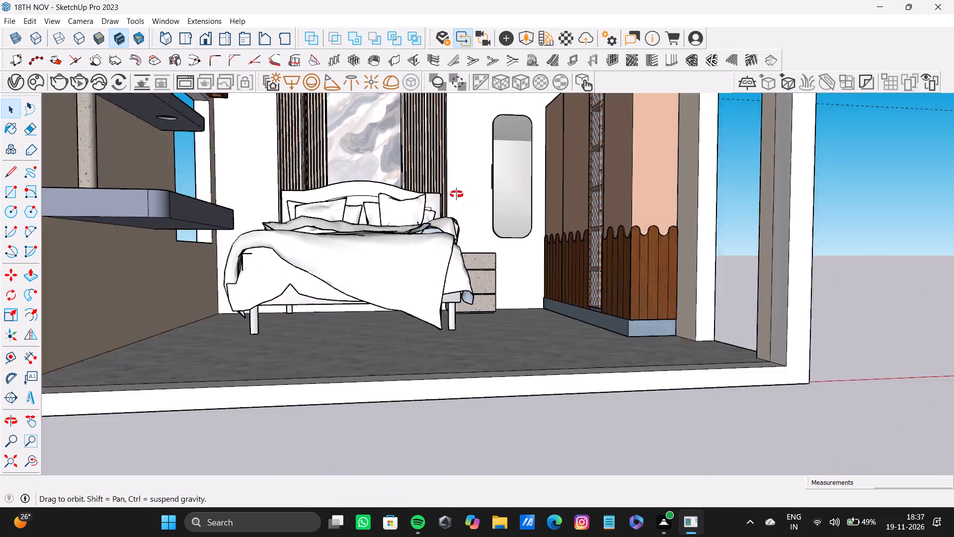
middle_click_drag(457, 194, 268, 204)
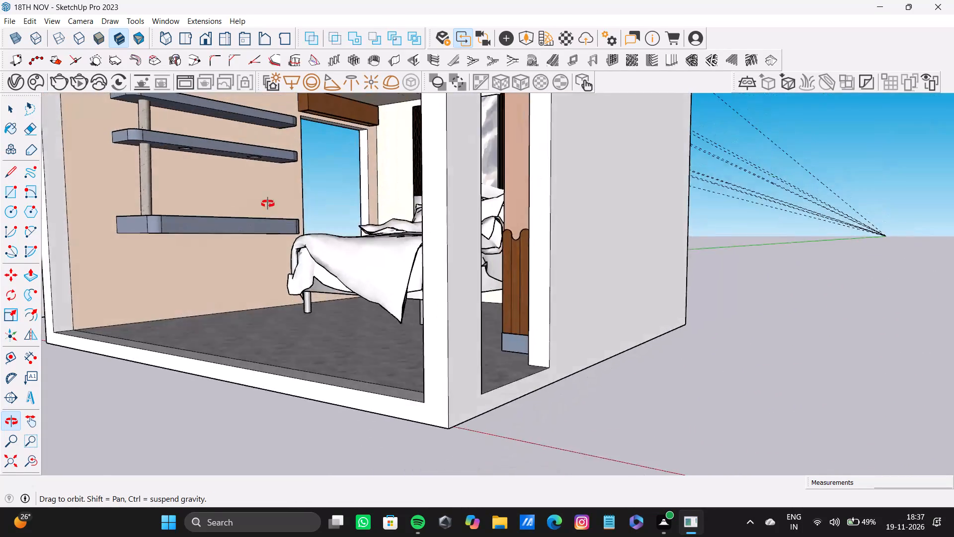
middle_click_drag(268, 204, 284, 305)
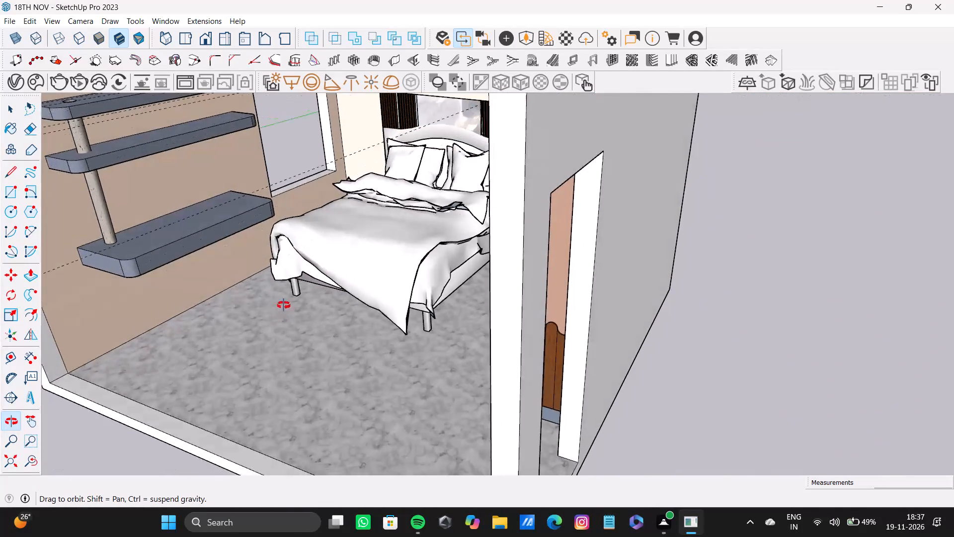
middle_click_drag(284, 305, 488, 248)
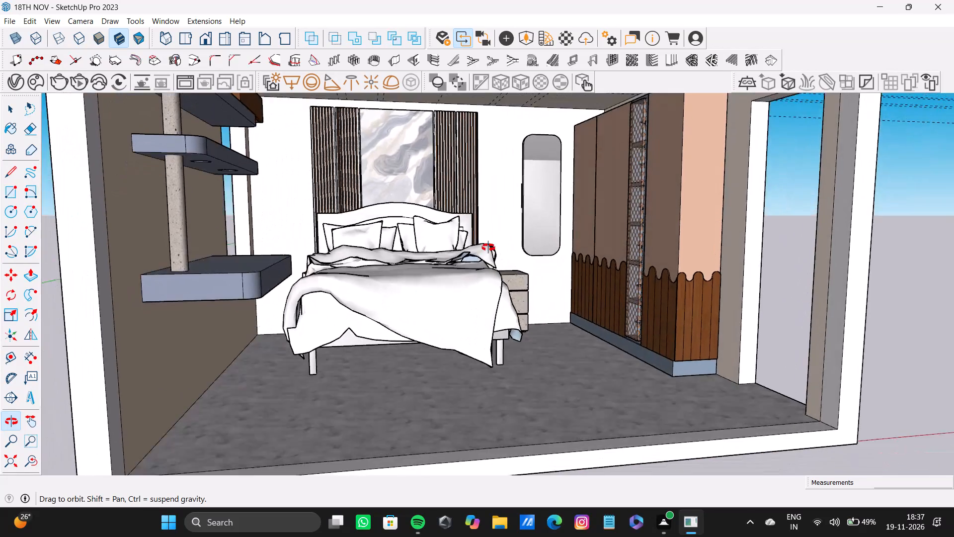
middle_click_drag(488, 248, 342, 233)
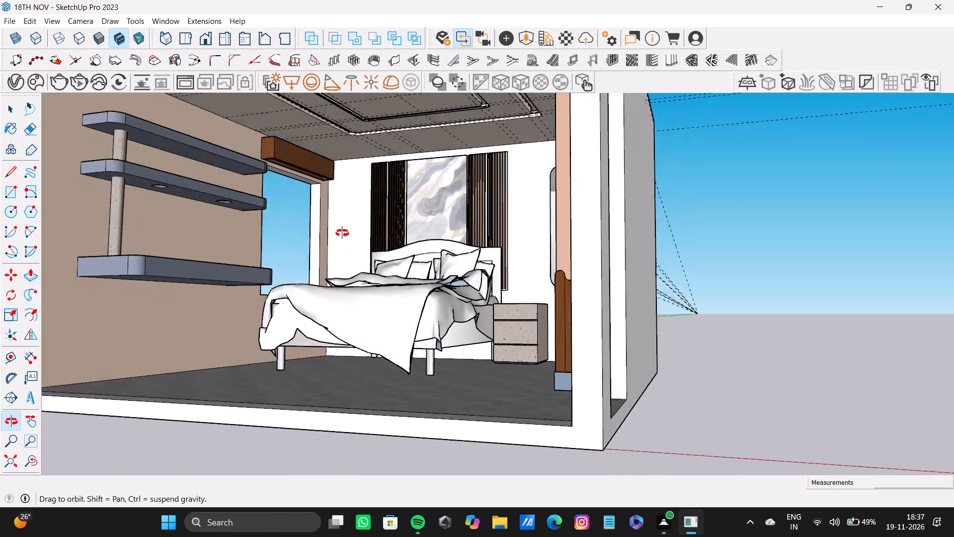
middle_click_drag(342, 233, 336, 242)
scroll(473, 373, "up", 10)
middle_click_drag(423, 373, 444, 352)
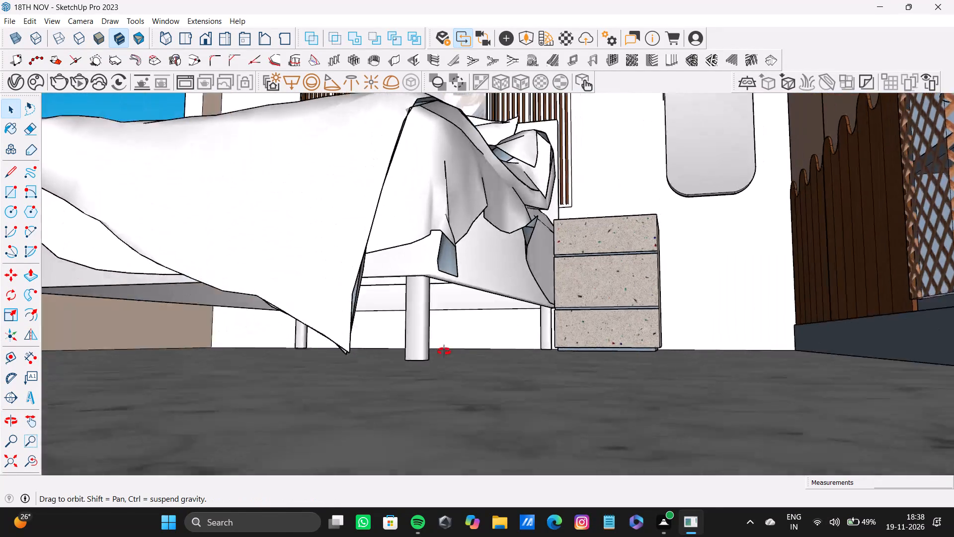
middle_click_drag(444, 352, 420, 368)
scroll(401, 379, "up", 7)
middle_click_drag(382, 376, 389, 368)
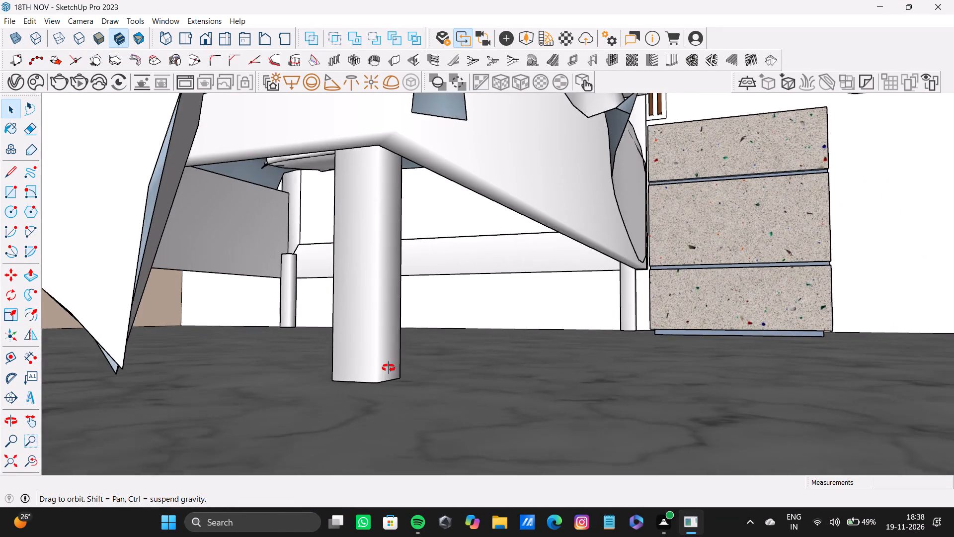
middle_click_drag(389, 368, 338, 394)
scroll(338, 394, "down", 6)
left_click(3, 460)
middle_click_drag(107, 430, 152, 425)
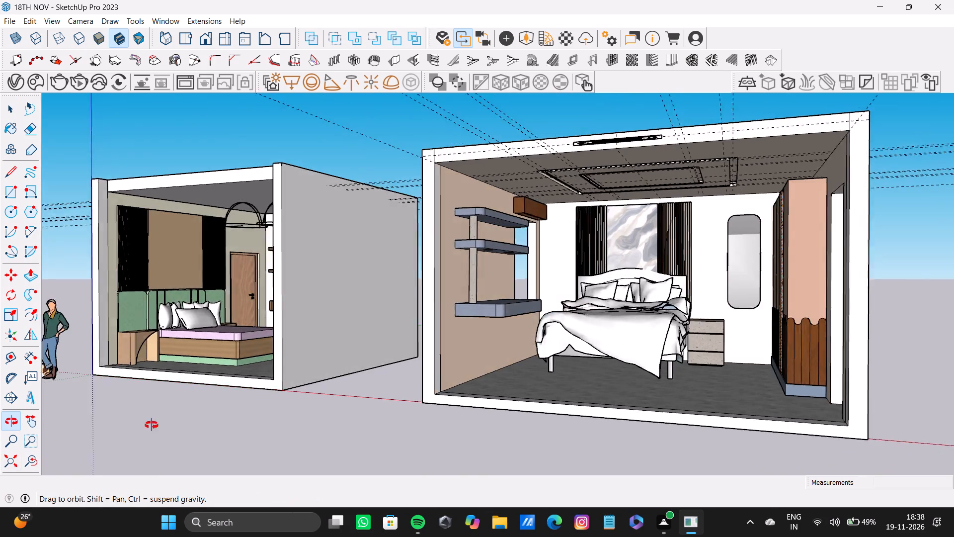
middle_click_drag(152, 425, 81, 487)
scroll(540, 335, "up", 2)
middle_click_drag(520, 321, 455, 334, "shift")
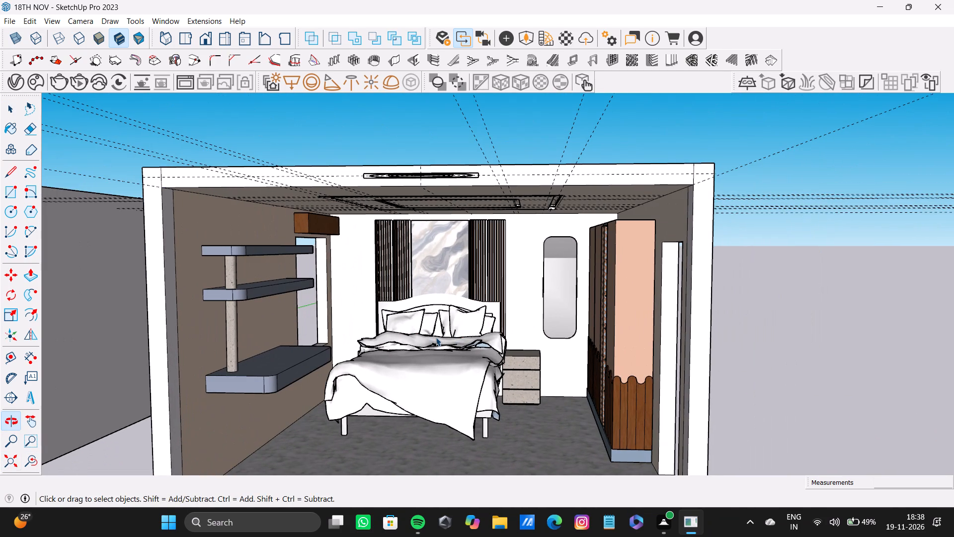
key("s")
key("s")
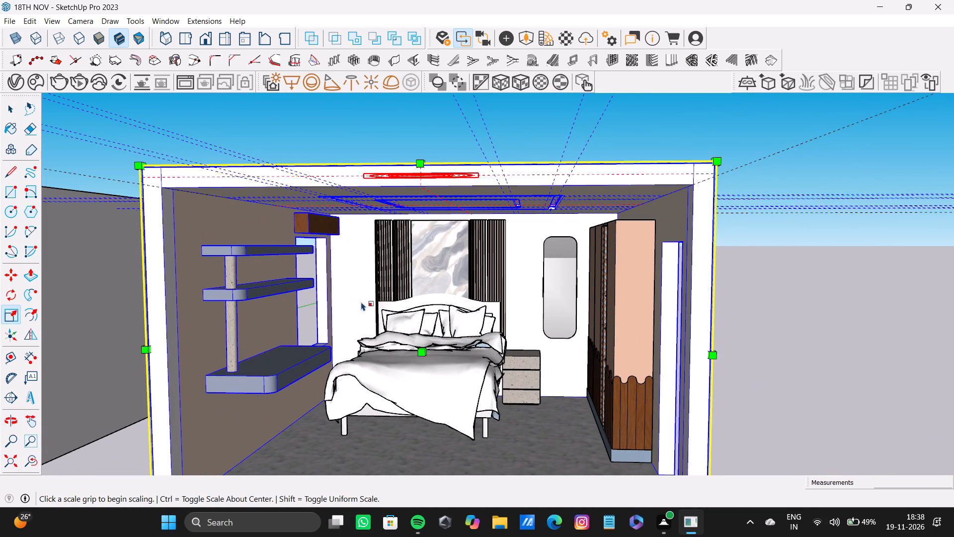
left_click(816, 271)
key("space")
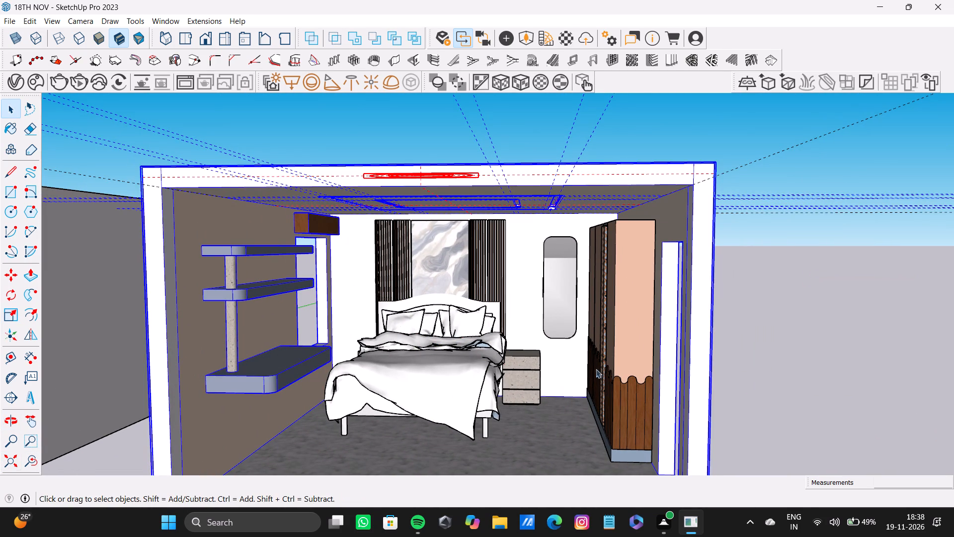
Scale the bed's height down to about 0.9 from its top centre, keeping its base on the floor, and deselect it.
left_click(453, 399)
key("s")
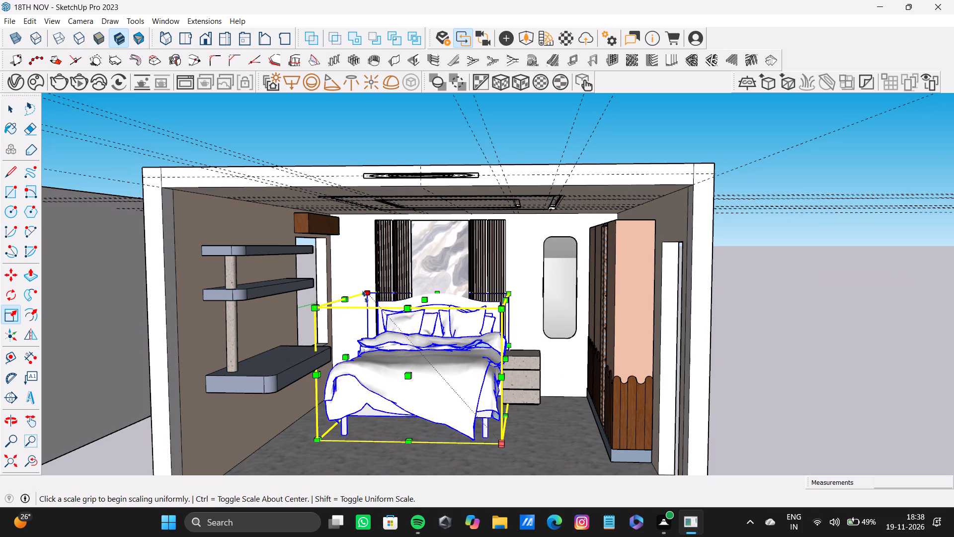
left_click_drag(425, 296, 426, 311)
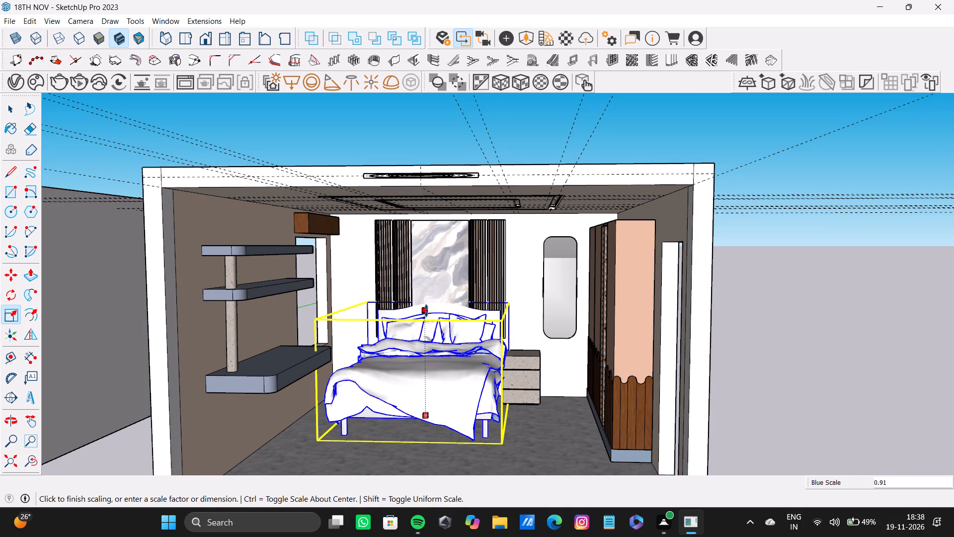
left_click_drag(426, 311, 426, 313)
key("space")
left_click(764, 273)
Place a V-Ray spot light in each of the two round recesses on the underside of the middle wall shelf.
scroll(418, 336, "down", 3)
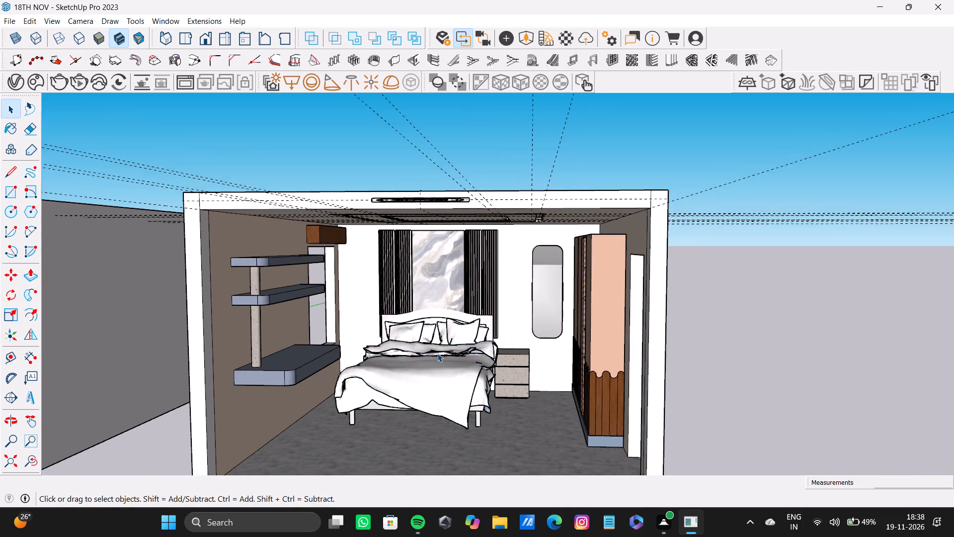
middle_click_drag(437, 353, 345, 337)
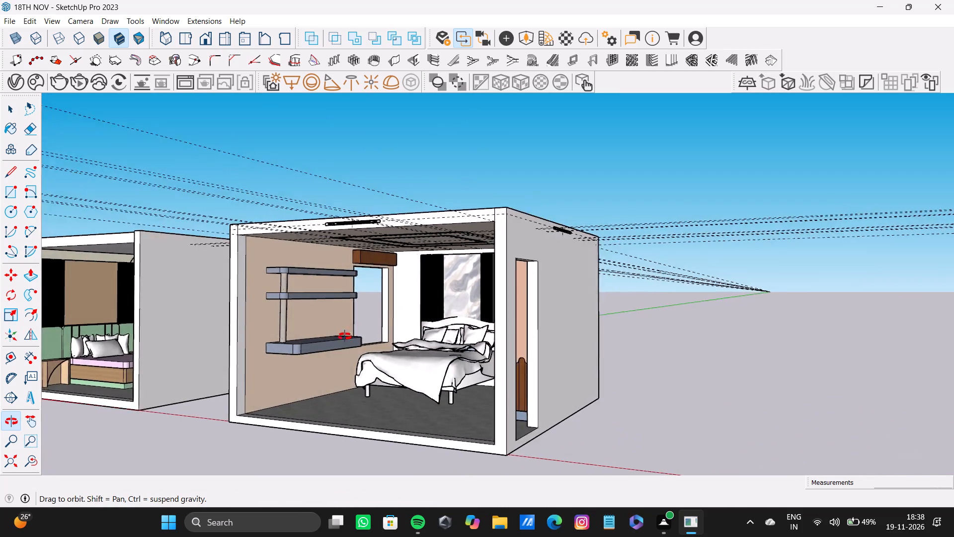
middle_click_drag(345, 337, 343, 340)
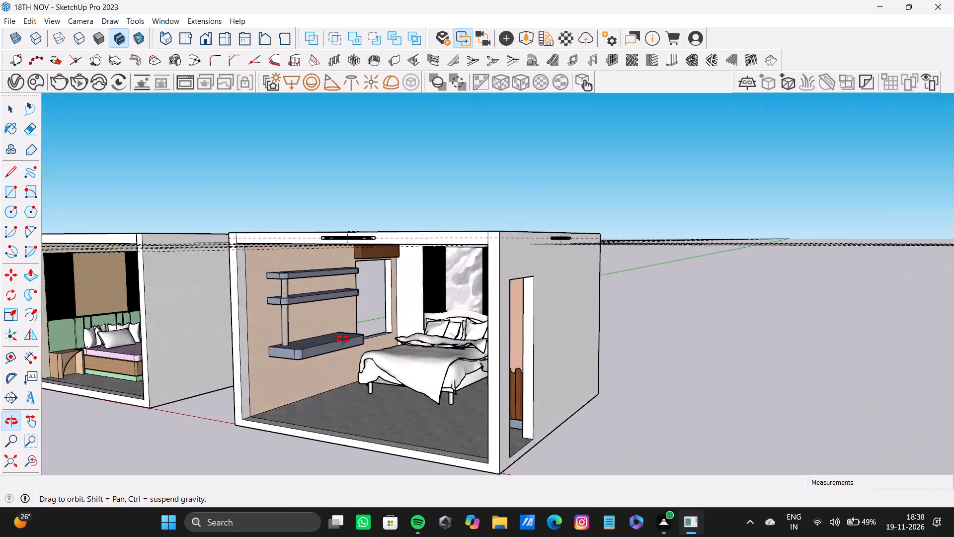
middle_click_drag(343, 340, 370, 306)
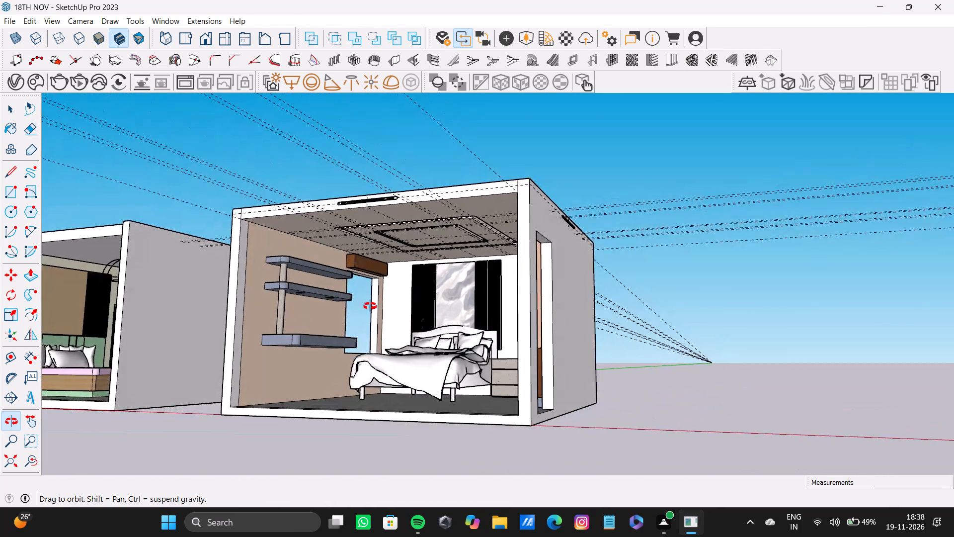
middle_click_drag(370, 306, 426, 305)
left_click(331, 88)
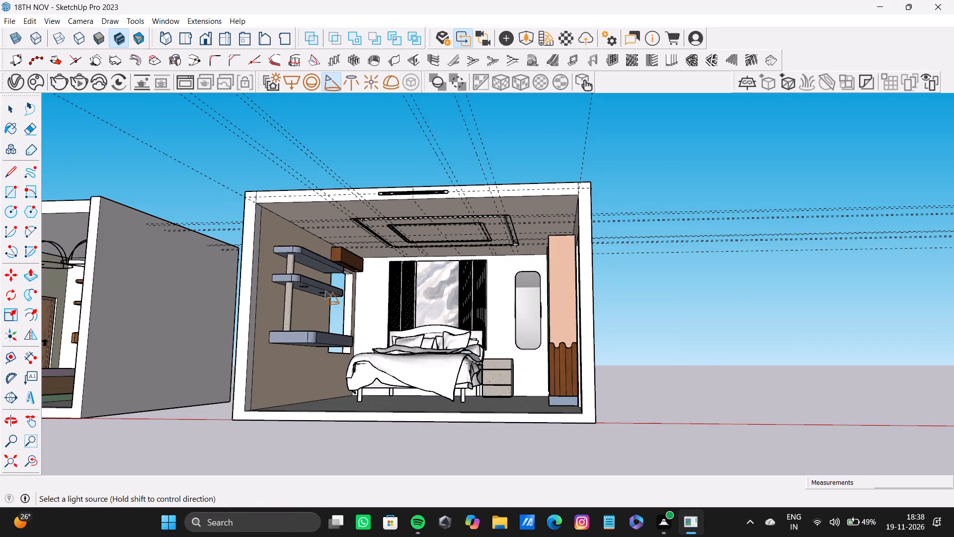
scroll(321, 287, "up", 8)
middle_click_drag(312, 289, 211, 291)
scroll(232, 320, "up", 7)
middle_click_drag(339, 286, 375, 201, "shift")
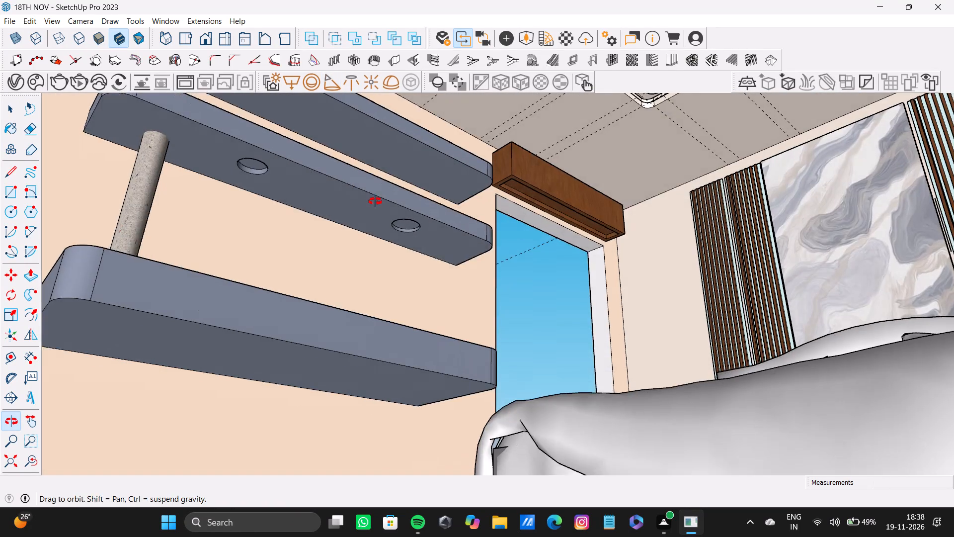
middle_click_drag(375, 201, 450, 238, "shift")
scroll(258, 201, "up", 5)
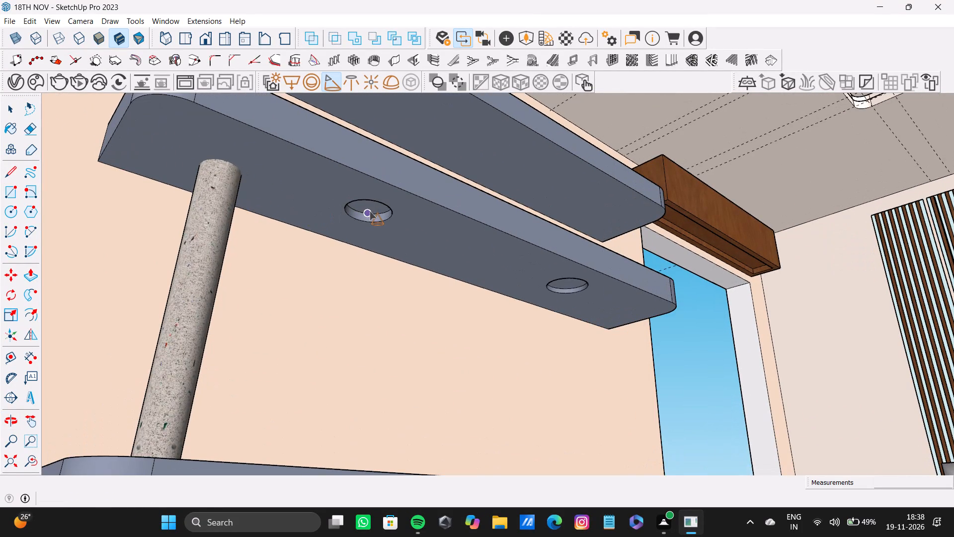
left_click(370, 212)
middle_click(397, 237)
key("ctrl+z")
scroll(372, 213, "up", 2)
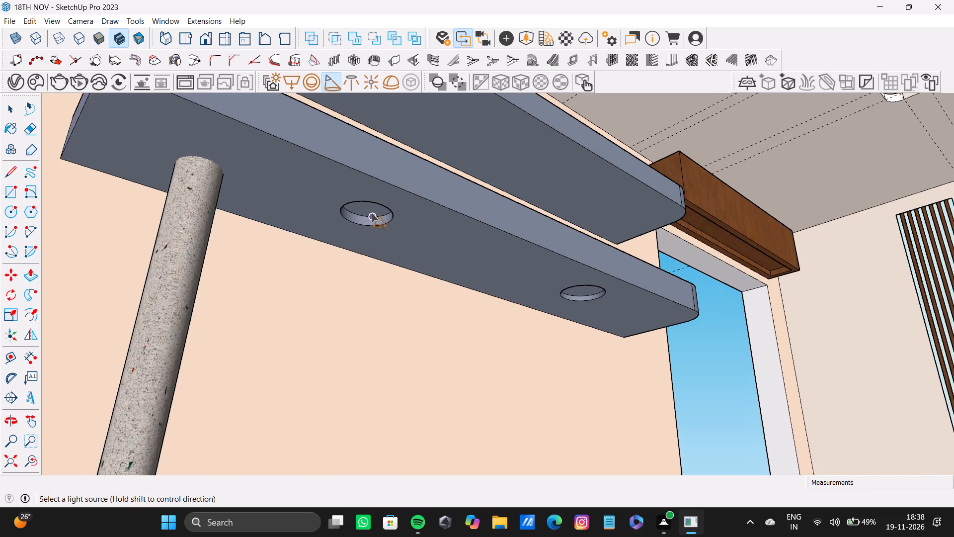
left_click(365, 213)
key("ctrl+z")
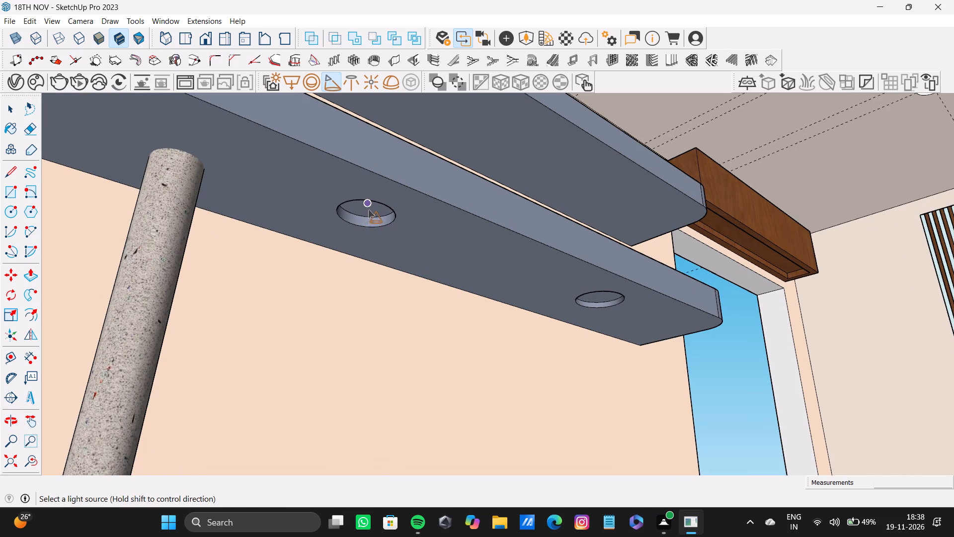
left_click(368, 209)
left_click(601, 297)
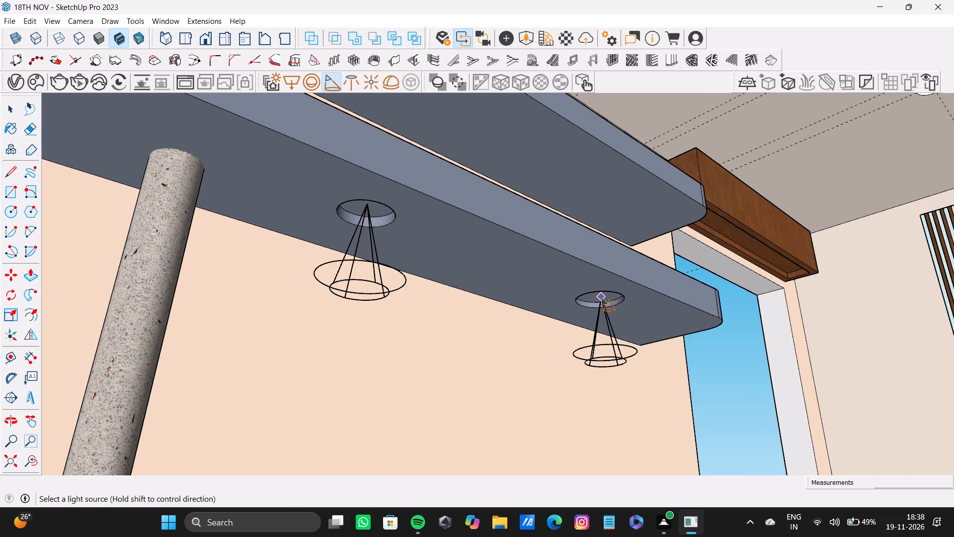
Move the spot light in the recess nearest the support pole slightly downwards, out of the shelf's recess.
middle_click_drag(598, 326, 507, 302)
key("space")
scroll(501, 283, "up", 4)
scroll(404, 261, "down", 4)
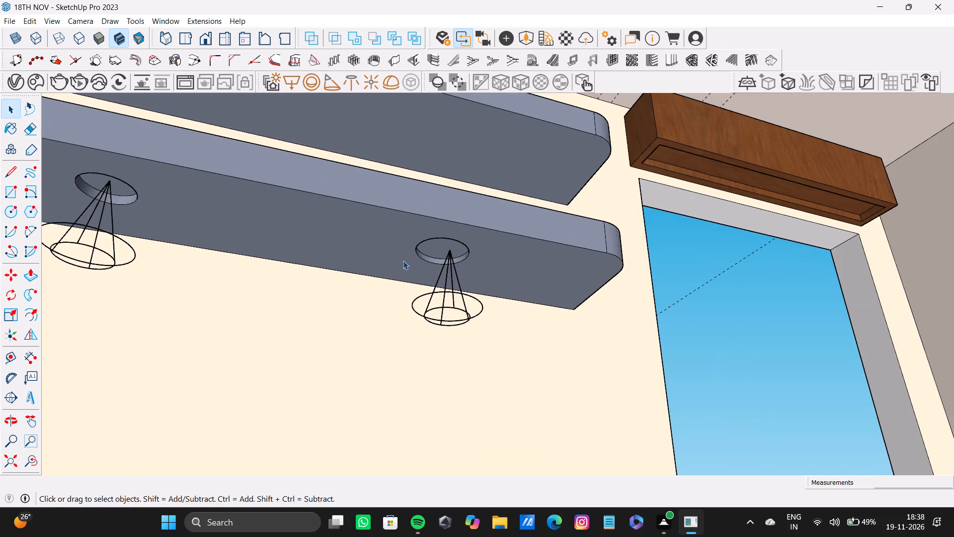
middle_click_drag(403, 261, 711, 299)
scroll(428, 245, "up", 5)
key("space")
left_click(485, 211)
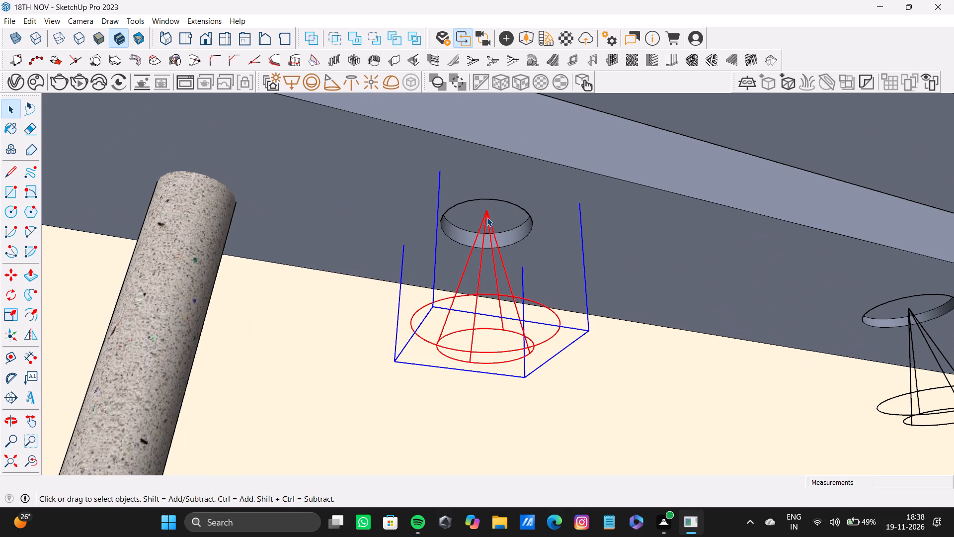
key("m")
left_click(486, 208)
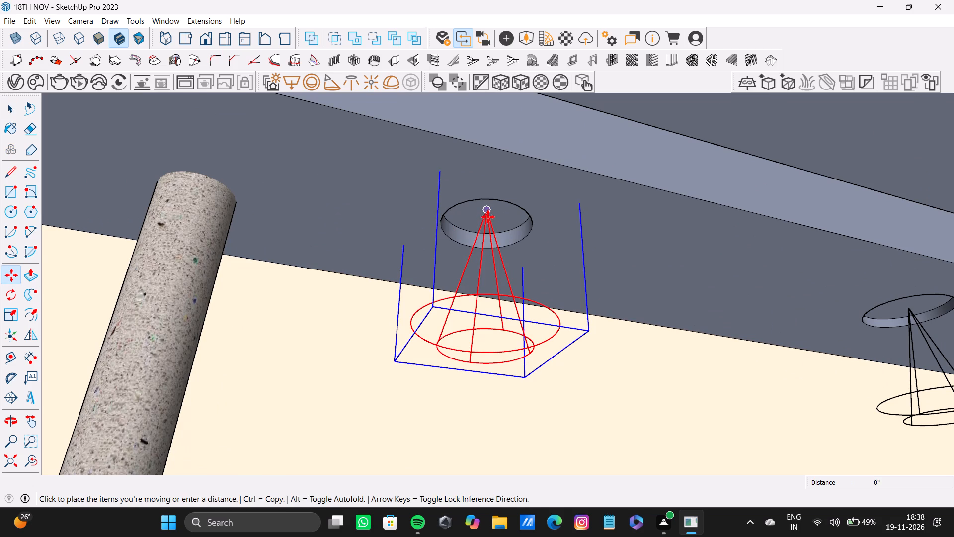
left_click(489, 227)
Move the spot light in the middle shelf's recess nearest the window slightly downwards, out of the recess.
scroll(526, 253, "down", 8)
middle_click_drag(542, 255, 350, 273, "shift")
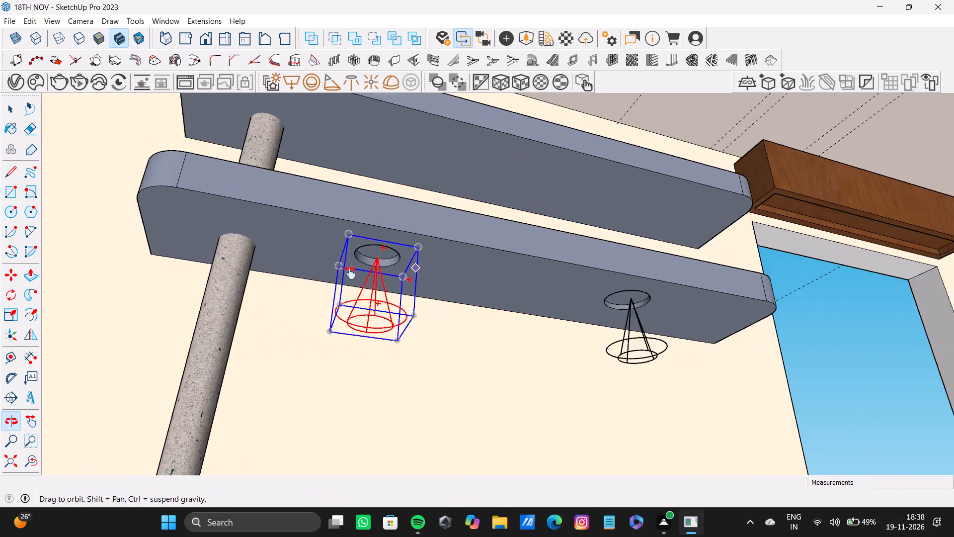
middle_click_drag(350, 273, 298, 273, "shift")
key("space")
left_click(531, 344)
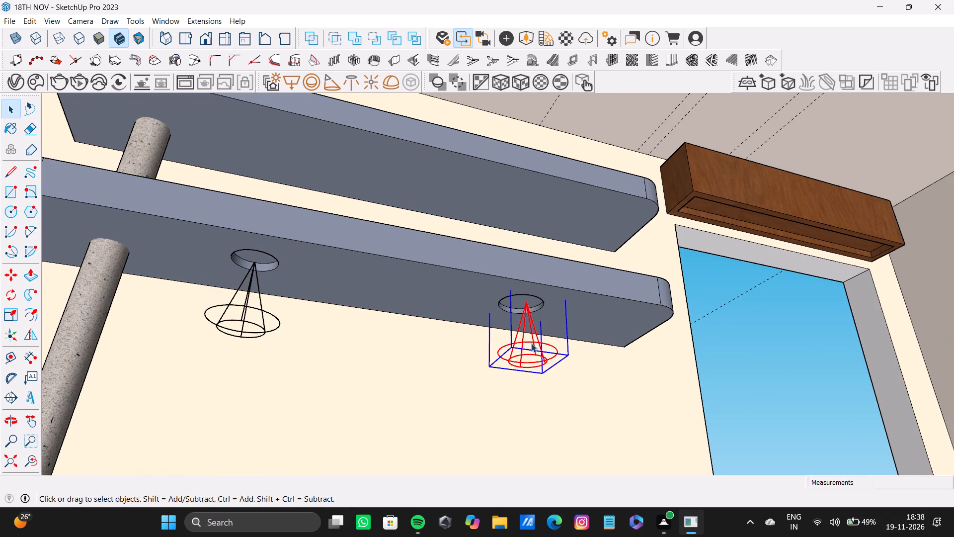
key("m")
scroll(523, 308, "up", 8)
left_click(520, 297)
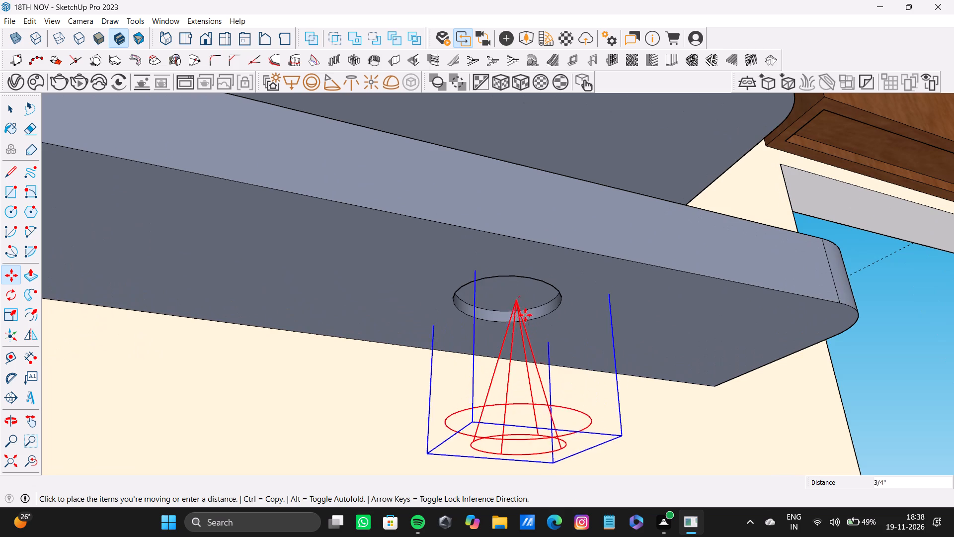
scroll(512, 305, "up", 4)
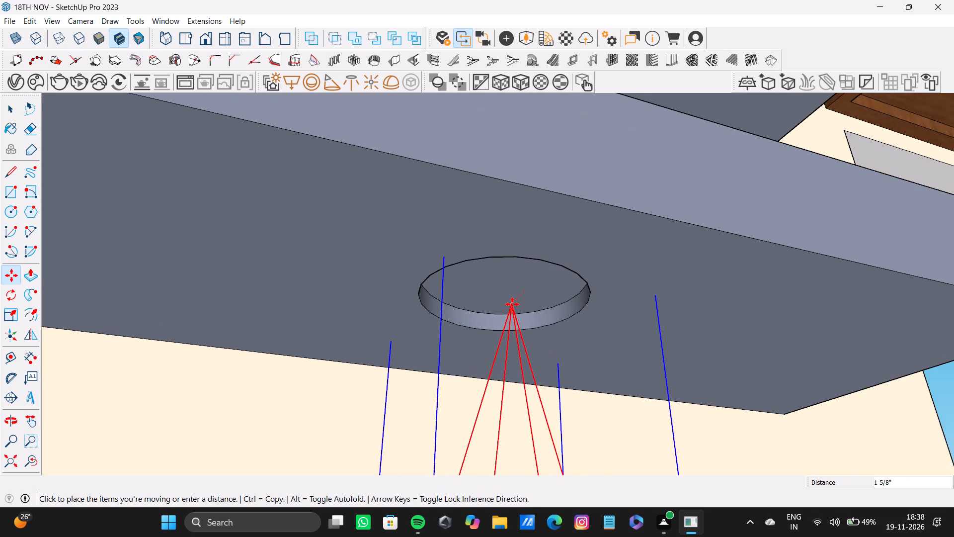
scroll(512, 304, "down", 3)
middle_click_drag(512, 304, 545, 294)
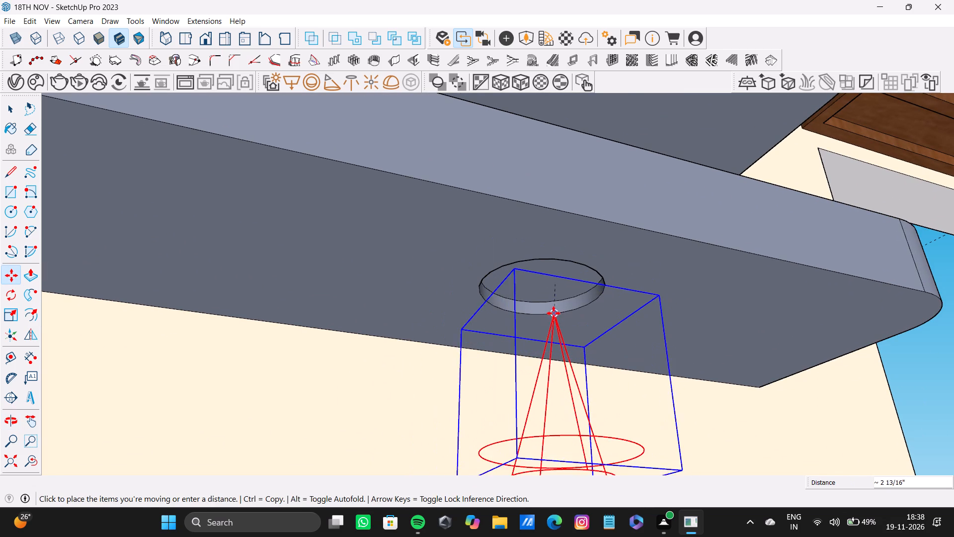
left_click(557, 307)
key("space")
Examine both spot lights from the side beneath the shelf, deselect them, and review the whole furnished bedroom.
scroll(471, 299, "down", 3)
middle_click_drag(496, 317, 543, 427)
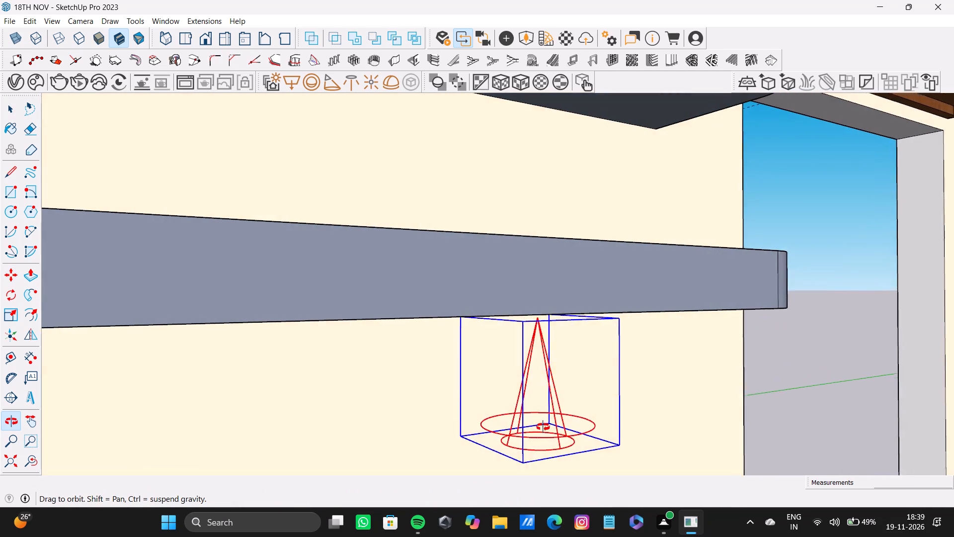
middle_click_drag(543, 427, 674, 329)
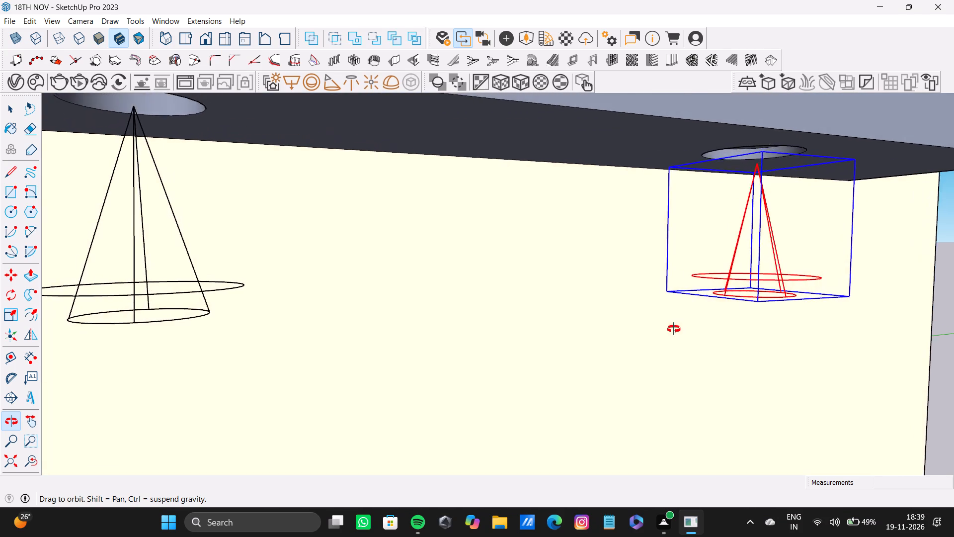
middle_click_drag(674, 329, 532, 356)
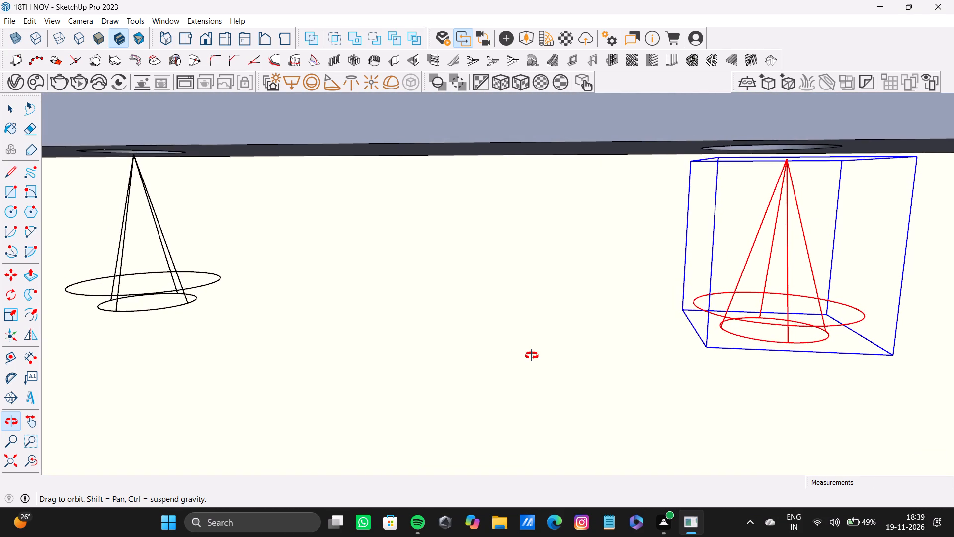
middle_click_drag(532, 356, 542, 349)
left_click(11, 459)
middle_click_drag(116, 371, 569, 366)
scroll(266, 218, "down", 4)
key("space")
left_click(586, 193)
scroll(79, 297, "down", 4)
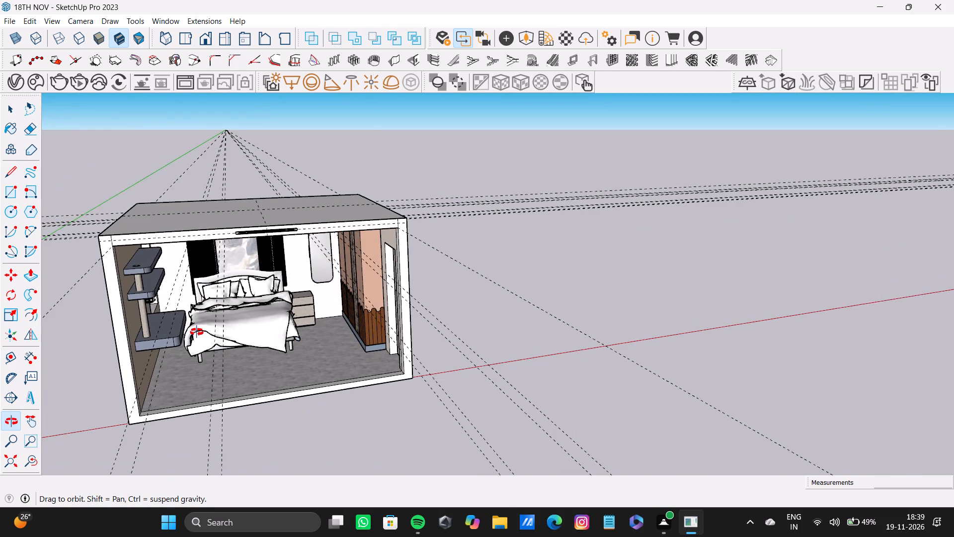
left_click(580, 164)
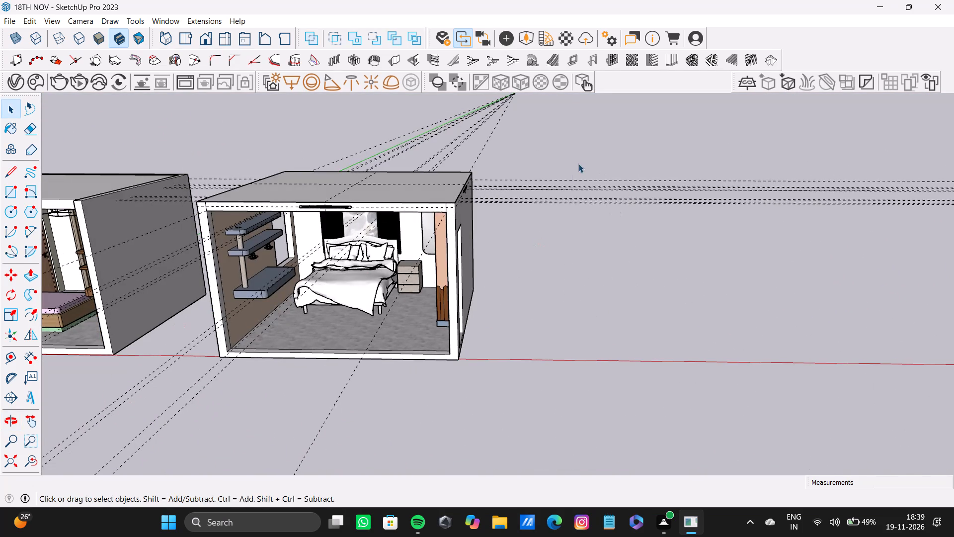
scroll(382, 294, "up", 7)
middle_click_drag(339, 286, 385, 286, "shift")
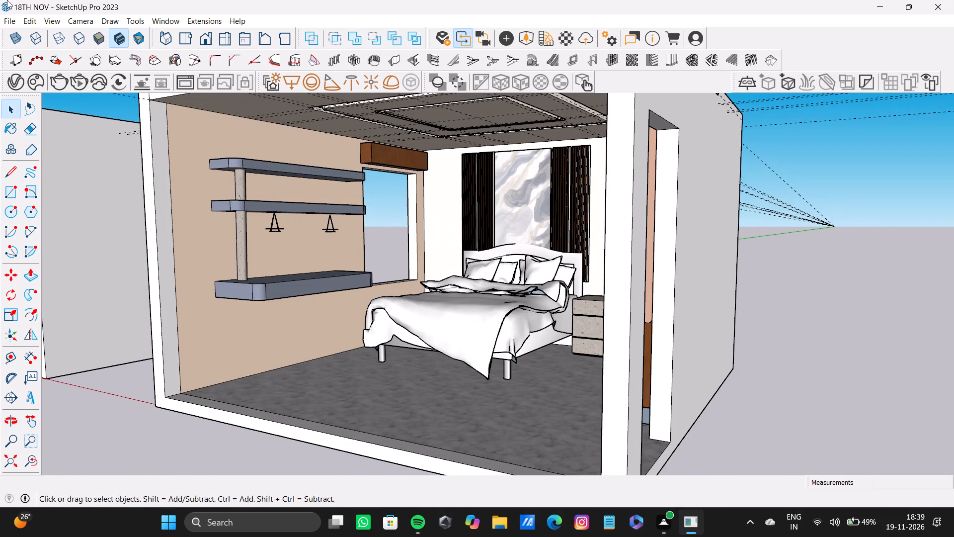
Start a model import and look through the pdfs folder for a window model.
left_click(10, 21)
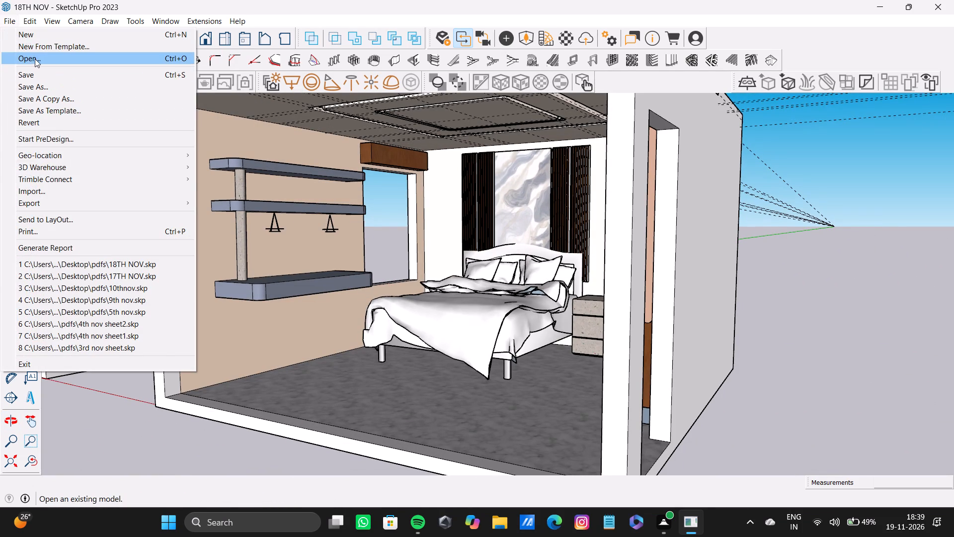
left_click(61, 191)
scroll(186, 133, "down", 8)
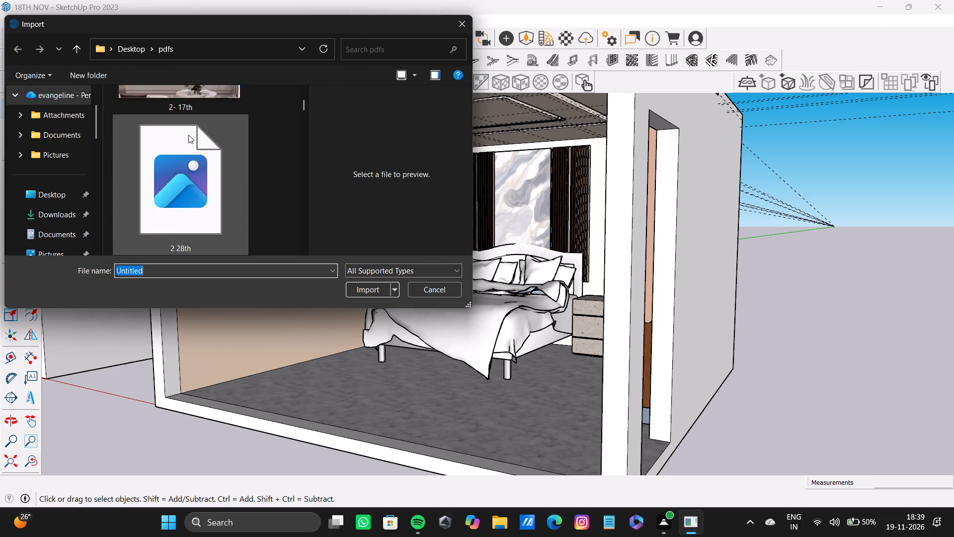
scroll(188, 135, "down", 4)
scroll(248, 184, "down", 12)
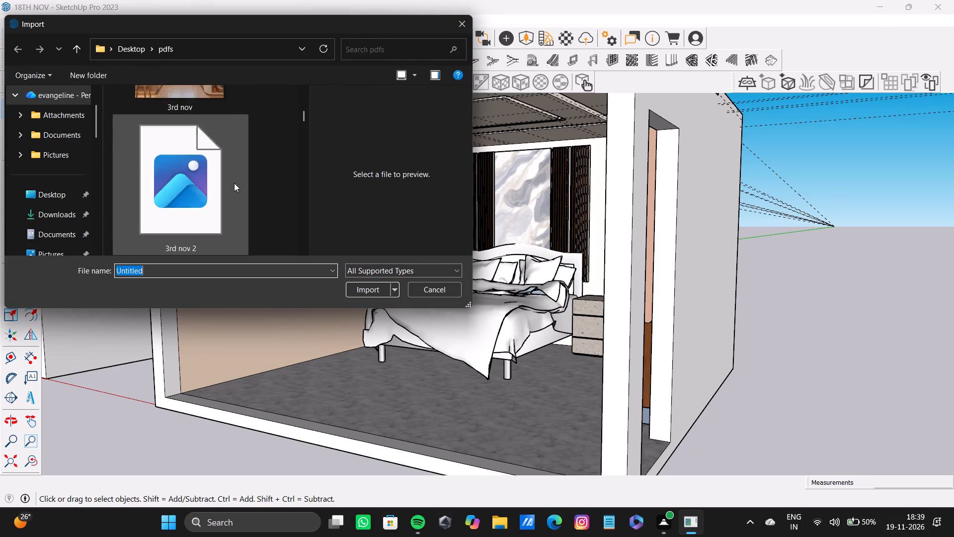
scroll(234, 183, "down", 15)
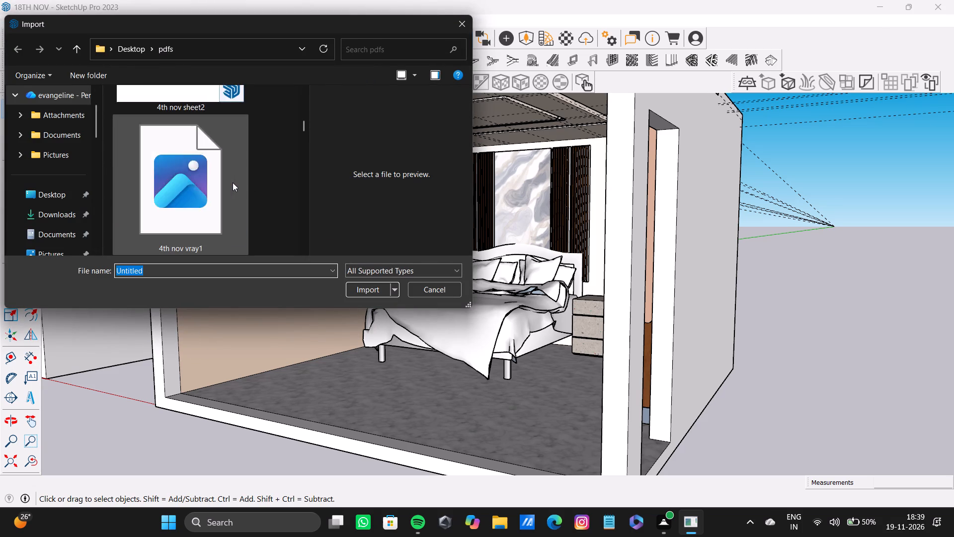
scroll(233, 182, "down", 9)
Look through the models in the Downloads folder for a window that suits the bedroom opening.
left_click(71, 207)
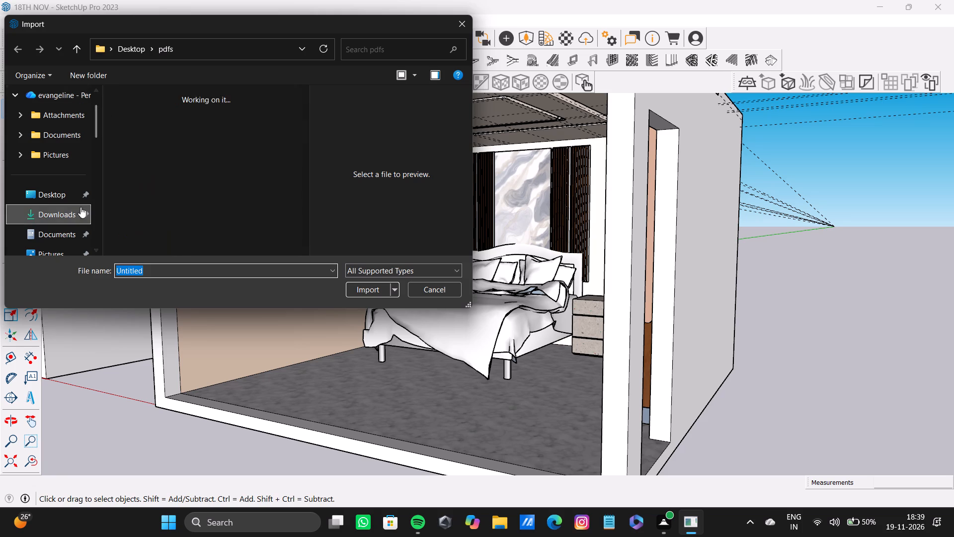
scroll(176, 195, "down", 13)
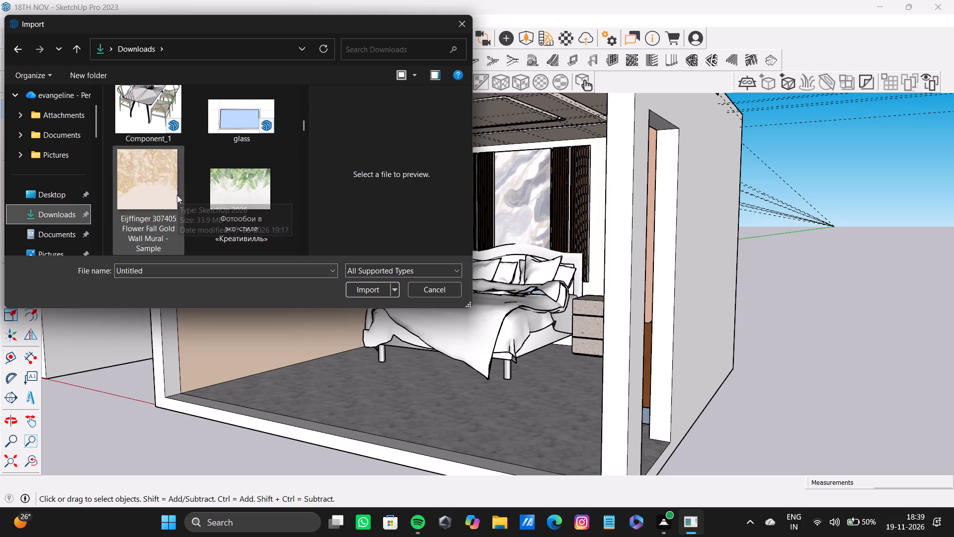
scroll(177, 194, "down", 10)
scroll(177, 194, "up", 2)
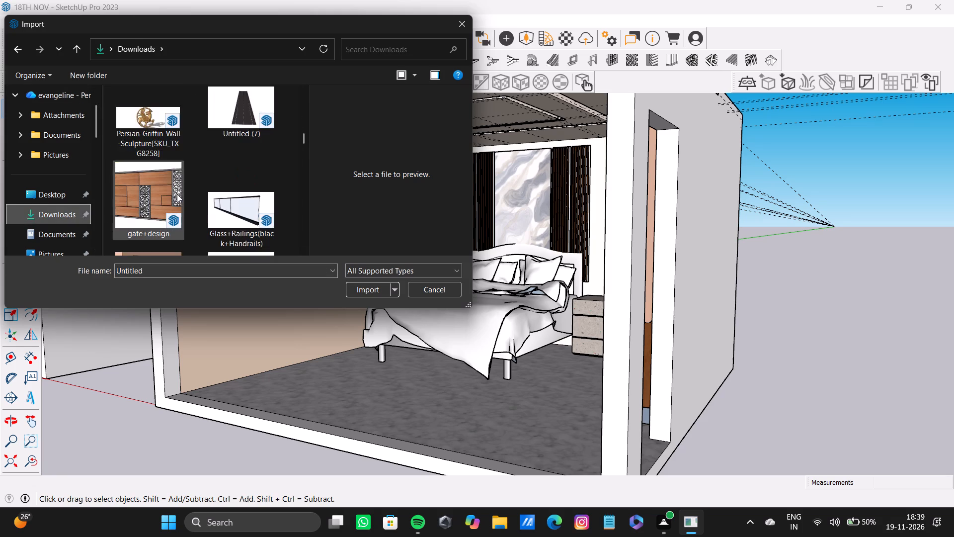
scroll(177, 194, "up", 2)
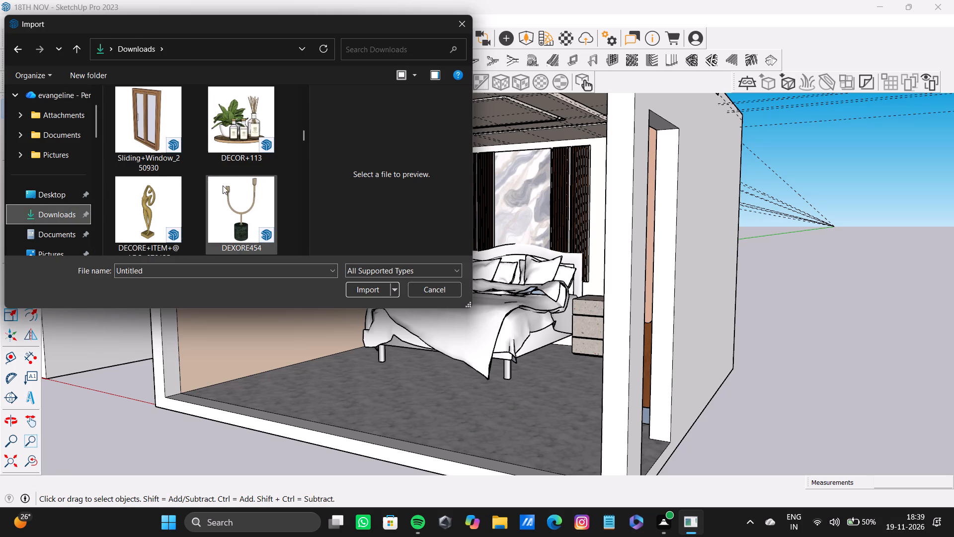
scroll(223, 185, "down", 5)
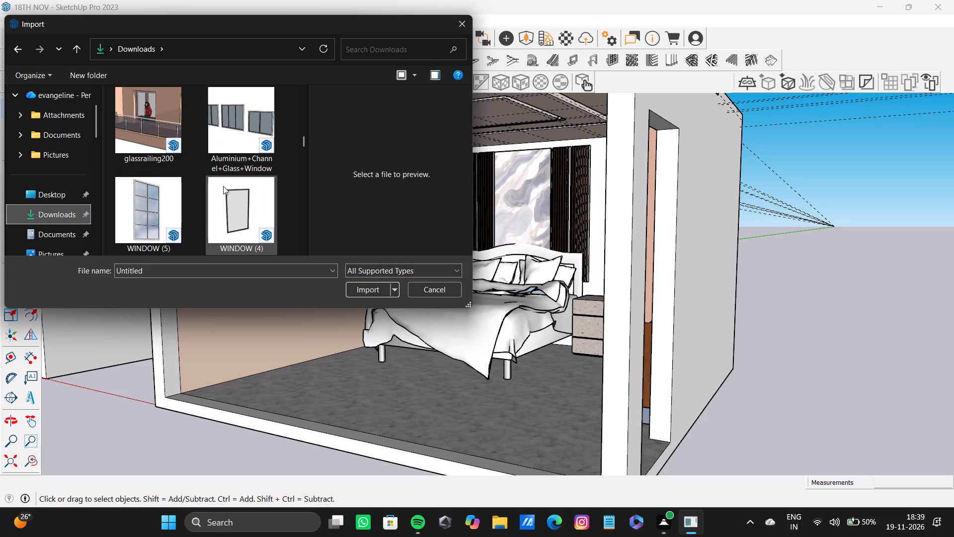
scroll(223, 186, "down", 12)
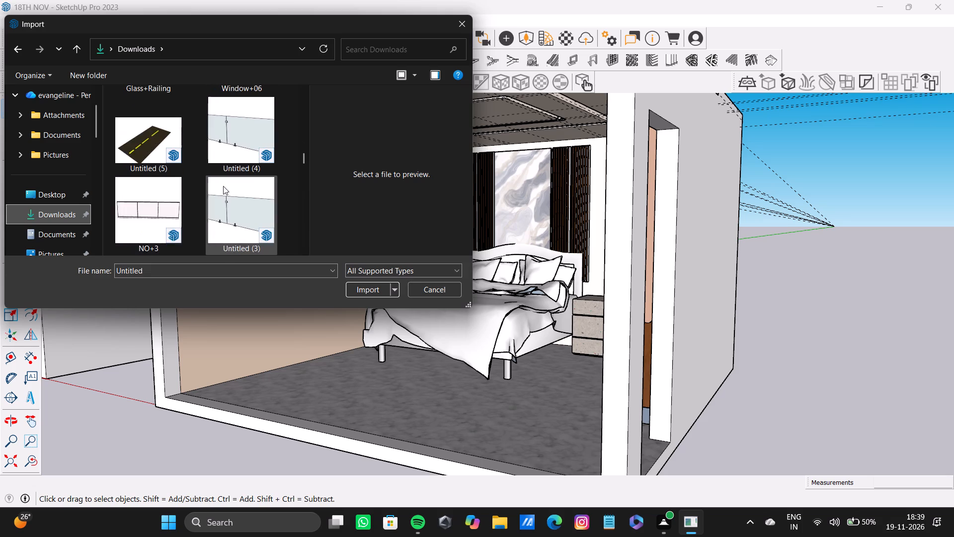
scroll(223, 186, "down", 15)
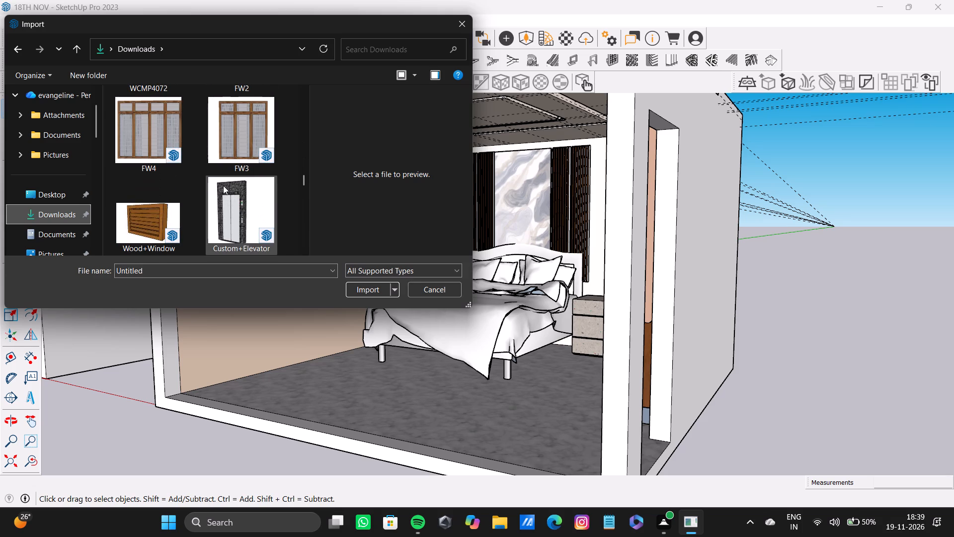
scroll(223, 185, "up", 2)
scroll(222, 185, "down", 1)
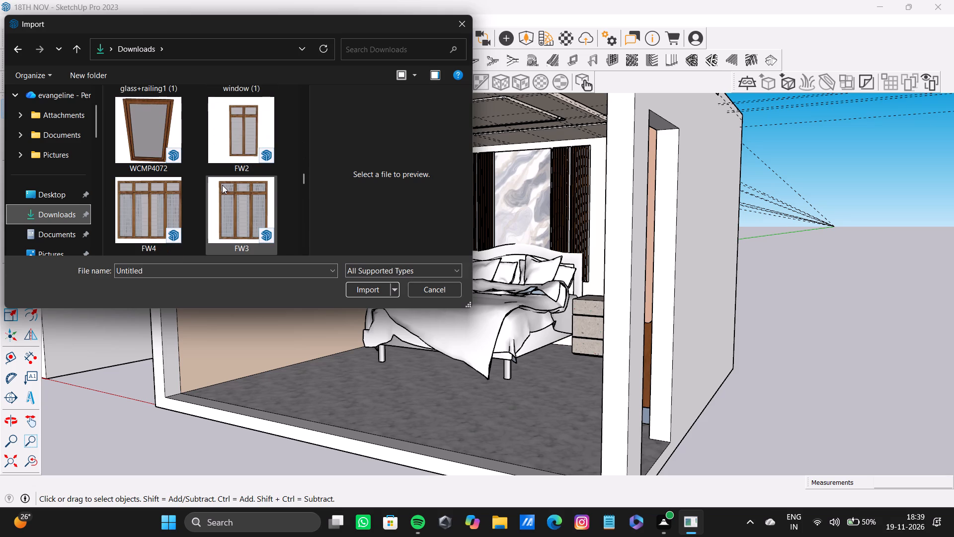
scroll(222, 185, "down", 2)
scroll(222, 185, "up", 1)
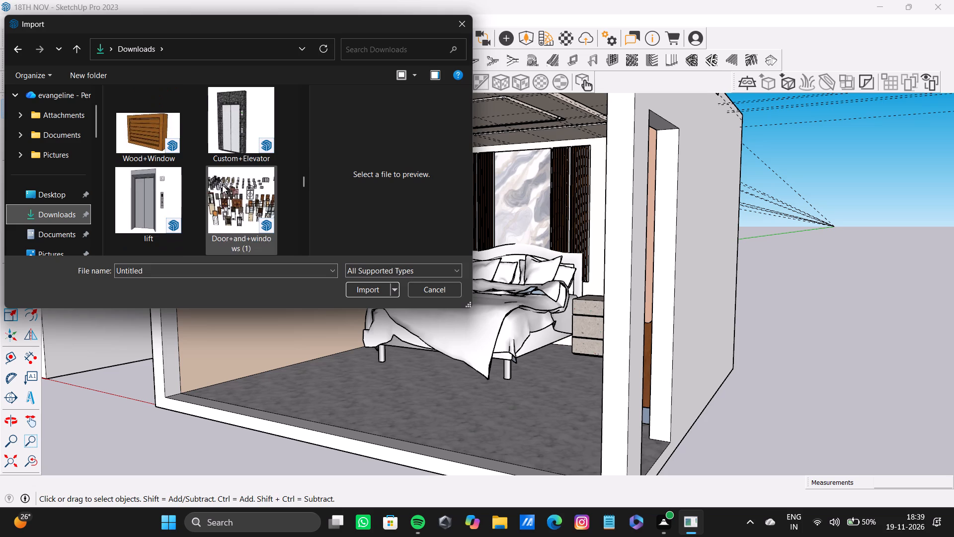
scroll(222, 185, "up", 1)
scroll(222, 185, "down", 11)
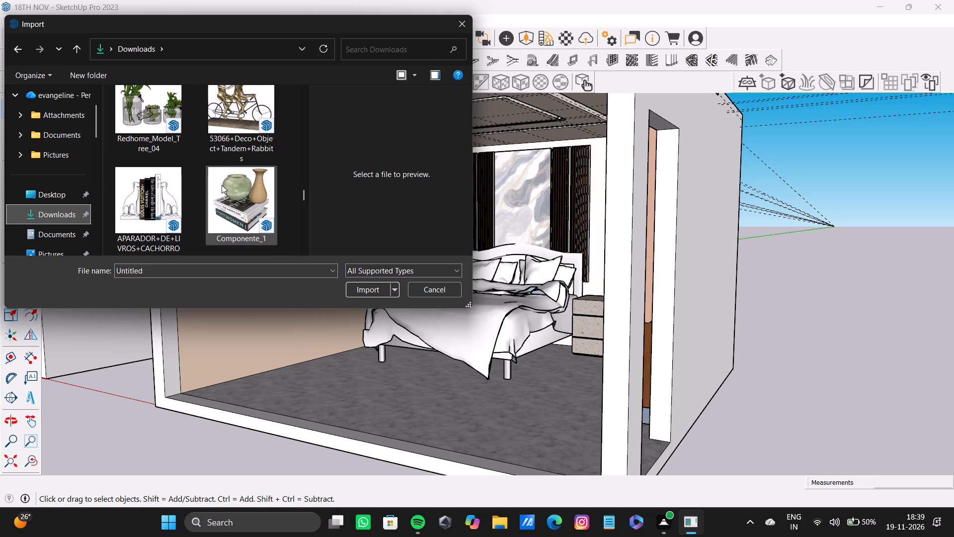
scroll(222, 185, "down", 13)
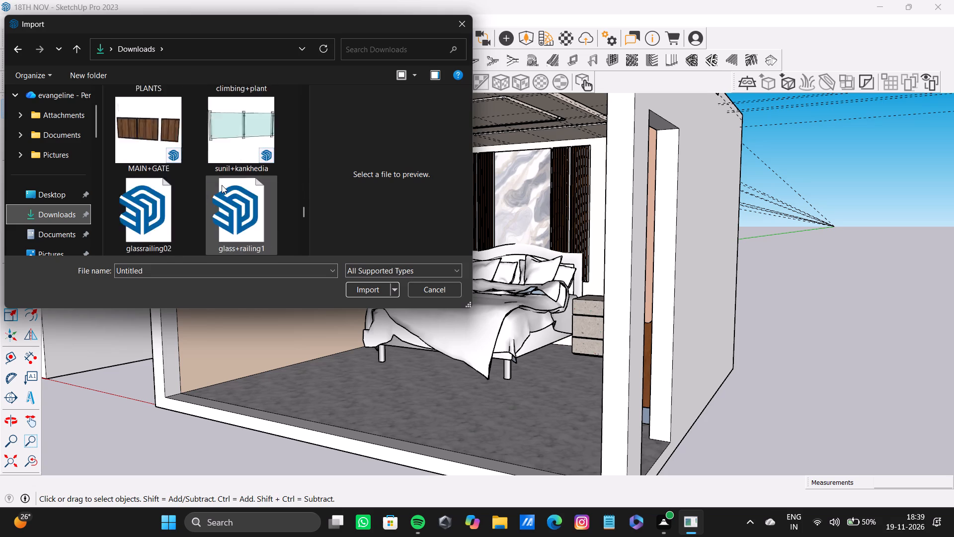
scroll(222, 185, "down", 13)
scroll(222, 185, "up", 6)
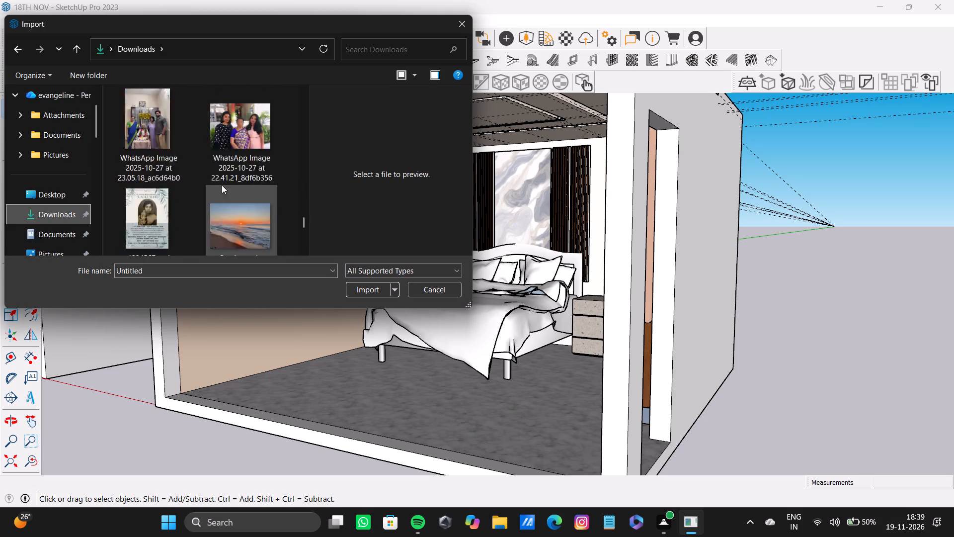
scroll(222, 185, "up", 20)
scroll(222, 185, "up", 5)
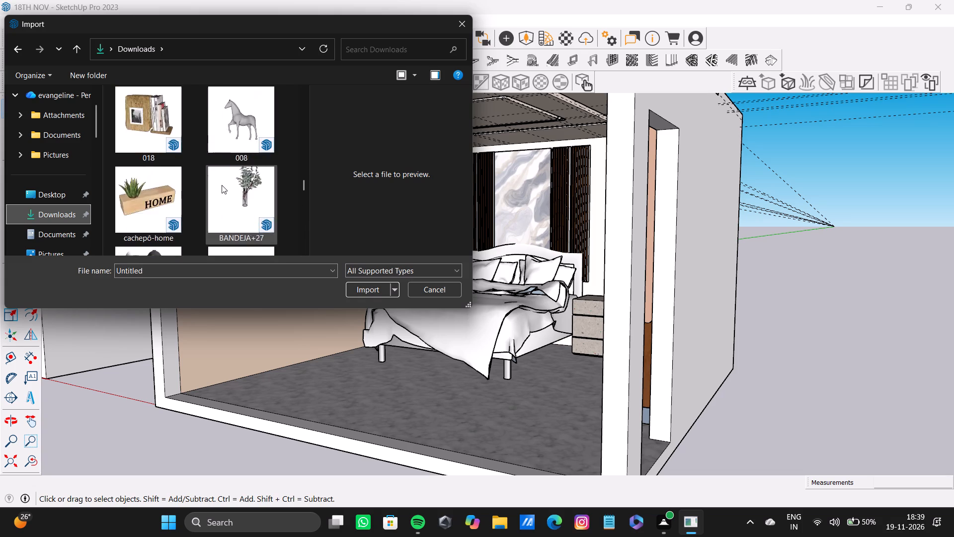
scroll(222, 185, "up", 20)
scroll(222, 185, "up", 2)
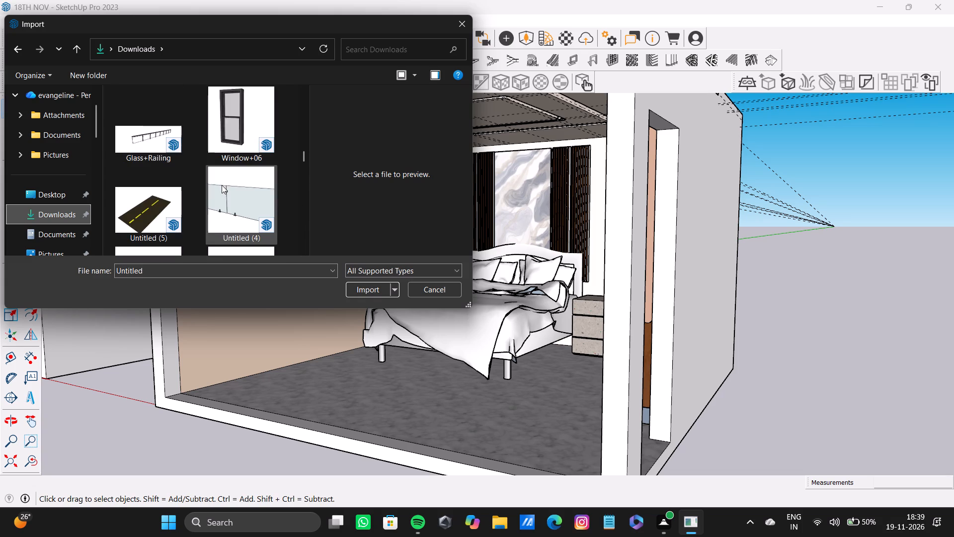
scroll(222, 185, "up", 17)
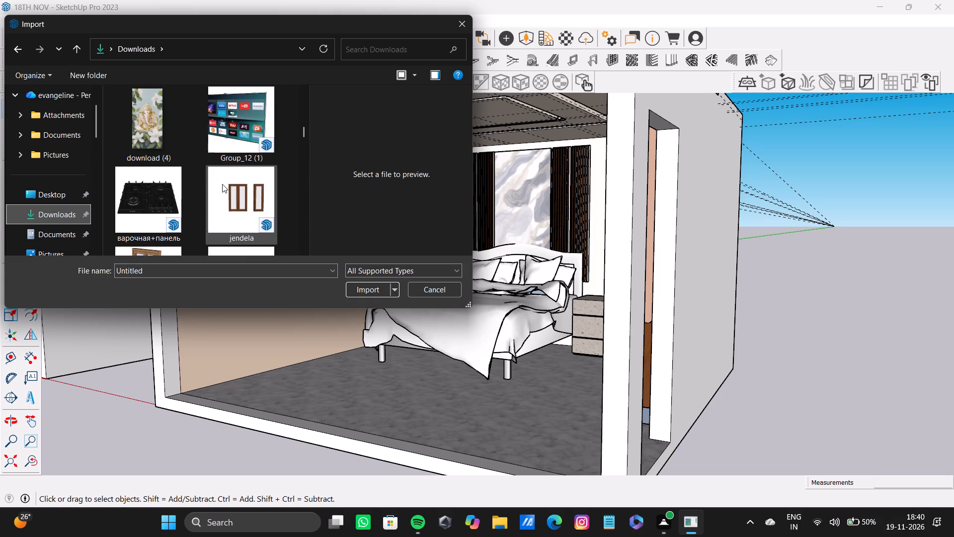
Import the Sliding+Window_250930 model and place it outside the bedroom, beyond the outer side wall.
scroll(222, 184, "down", 1)
left_click(162, 174)
left_click(374, 287)
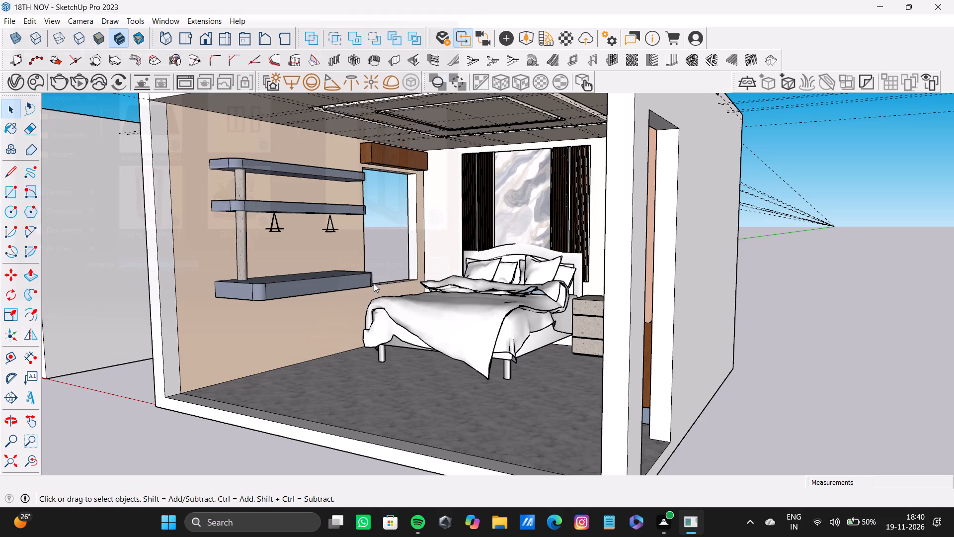
left_click(578, 300)
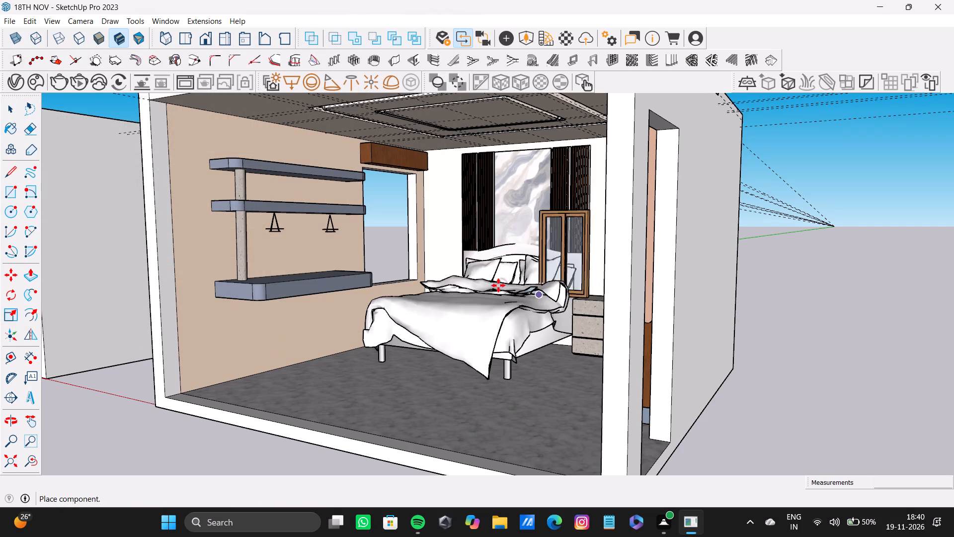
left_click(793, 371)
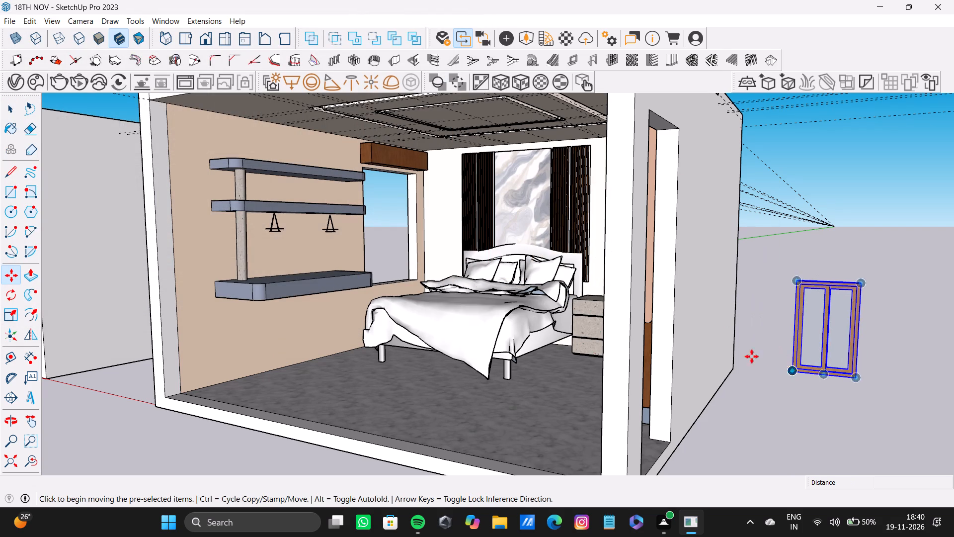
scroll(685, 343, "down", 4)
middle_click_drag(736, 325, 570, 342, "shift")
scroll(589, 258, "up", 4)
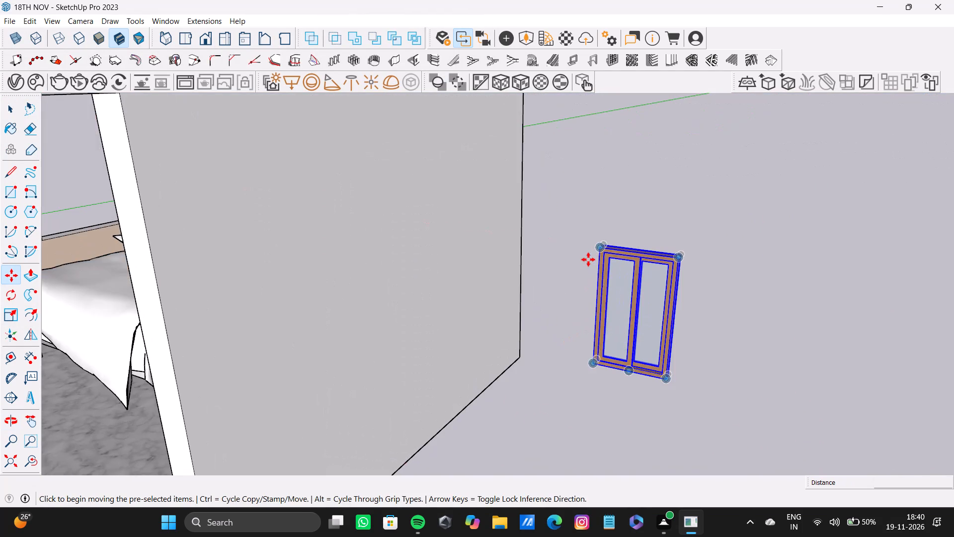
Delete the imported Sliding+Window_250930 model from outside the bedroom's side wall.
key("q")
scroll(627, 274, "up", 7)
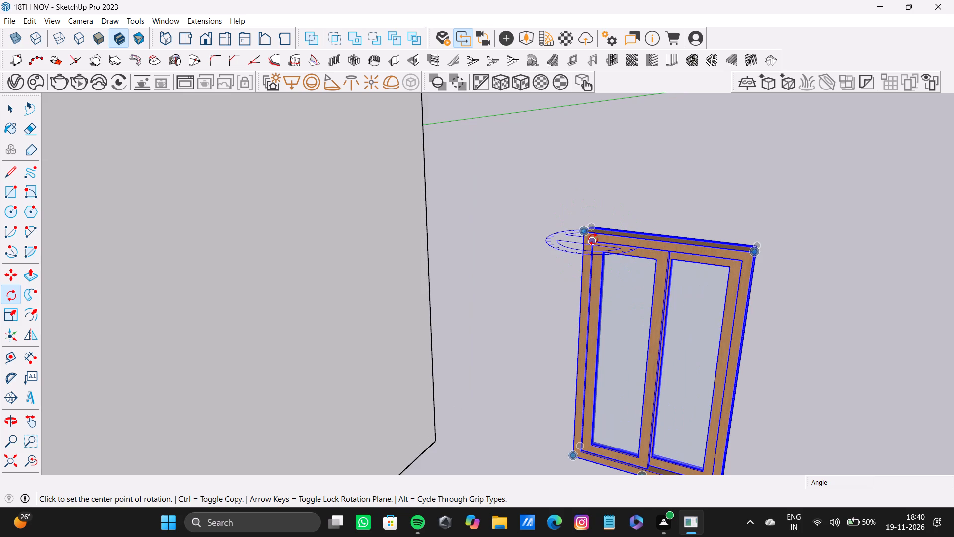
key("space")
left_click(584, 203)
left_click(619, 269)
key("Delete")
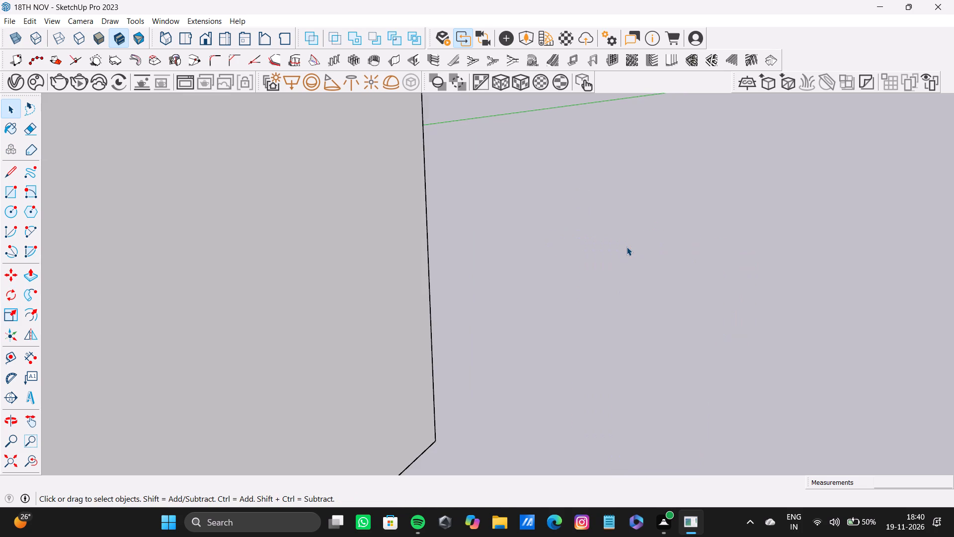
Start another model import and look through the Downloads folder for a different window model.
left_click(12, 22)
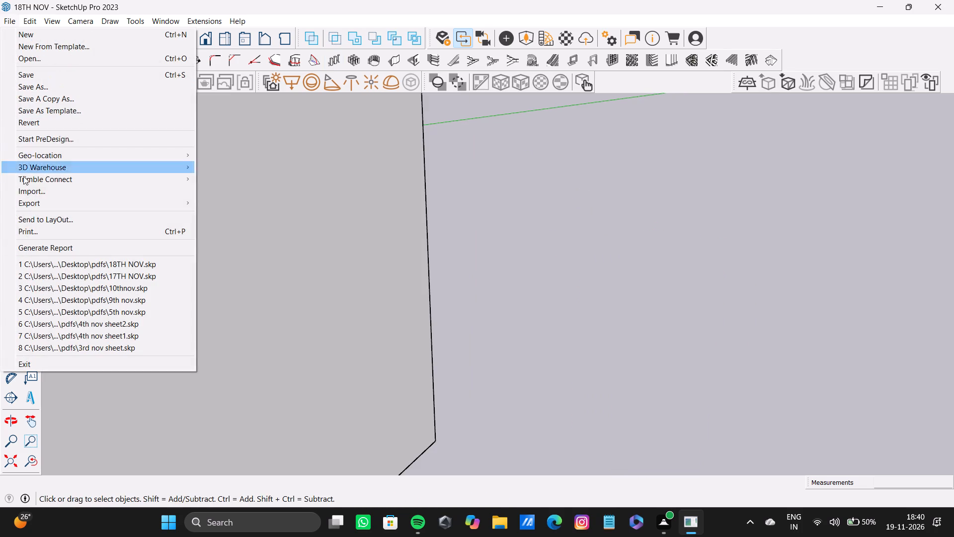
left_click(62, 194)
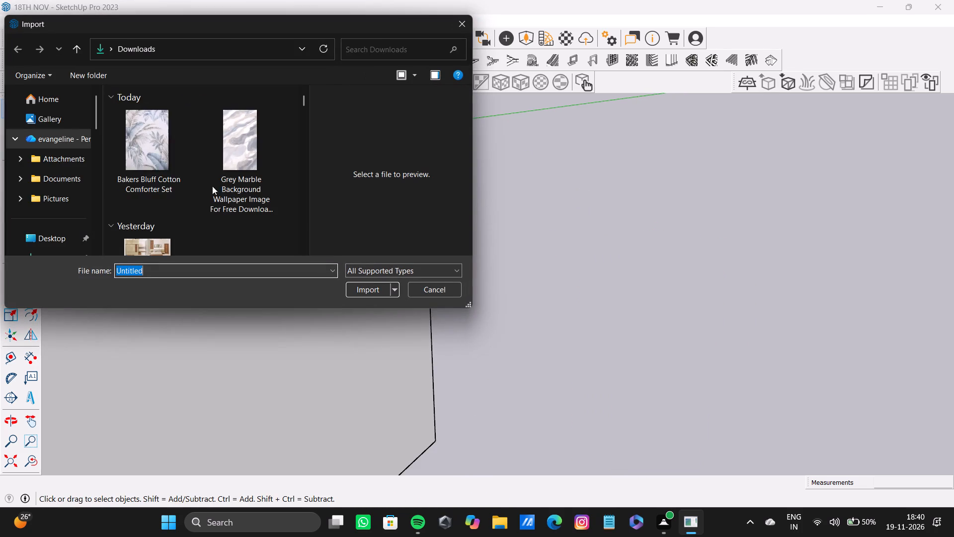
scroll(52, 185, "down", 8)
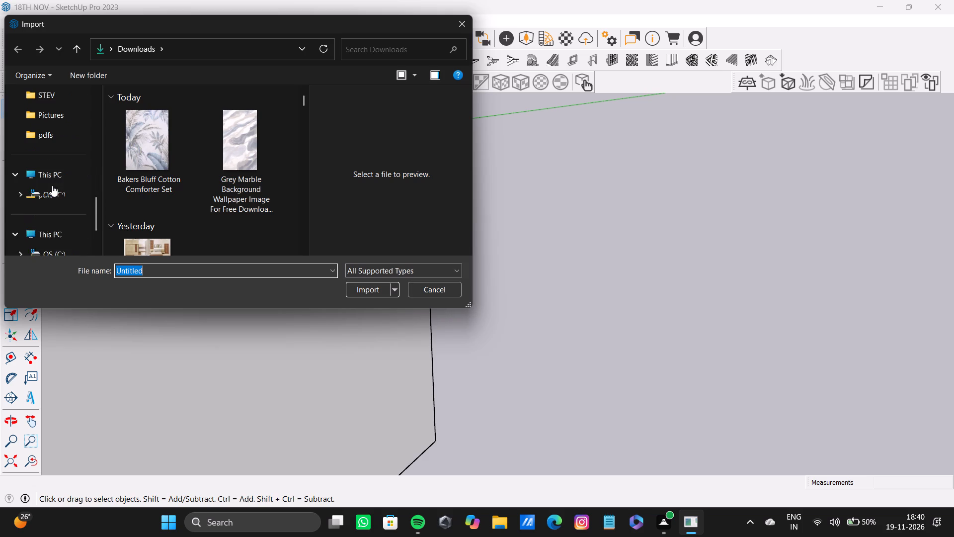
scroll(48, 175, "up", 6)
left_click(48, 143)
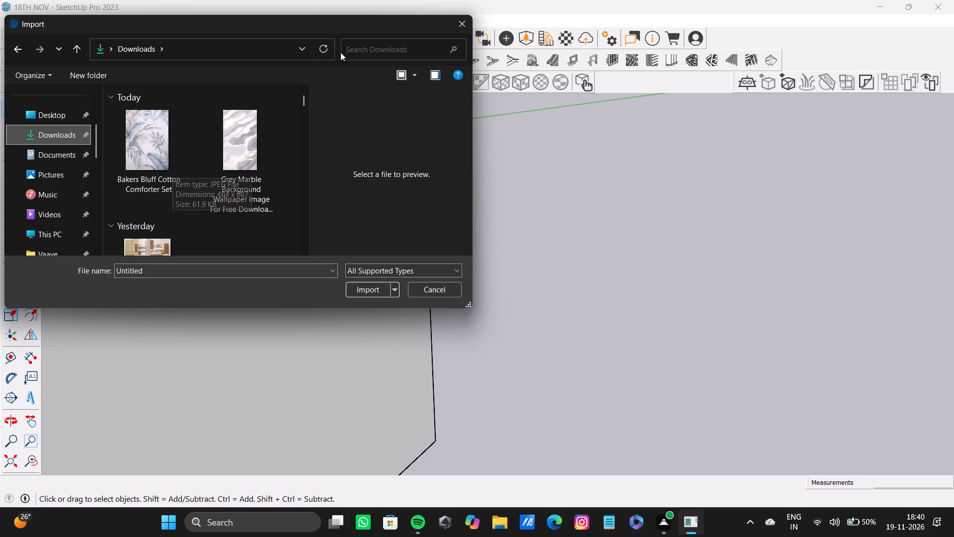
left_click(45, 138)
scroll(199, 160, "down", 6)
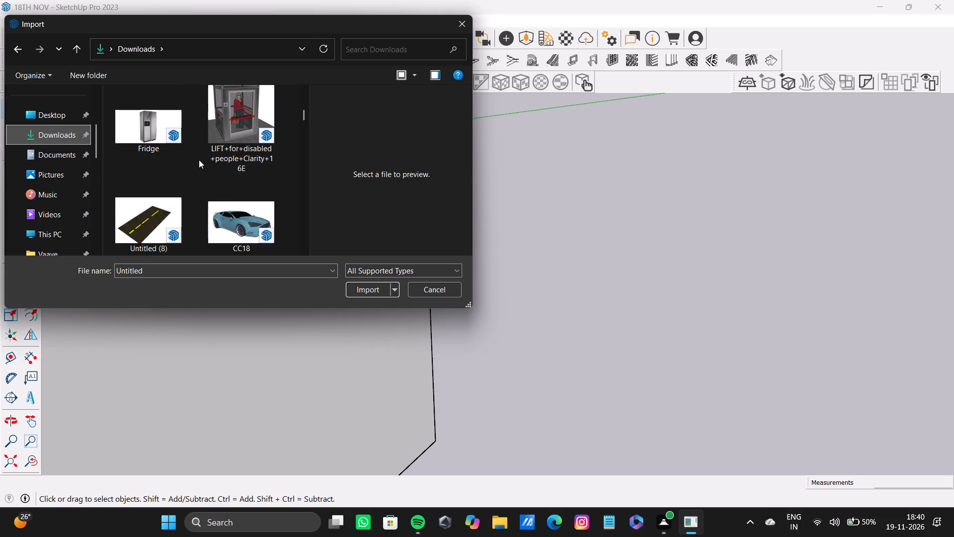
scroll(199, 160, "down", 10)
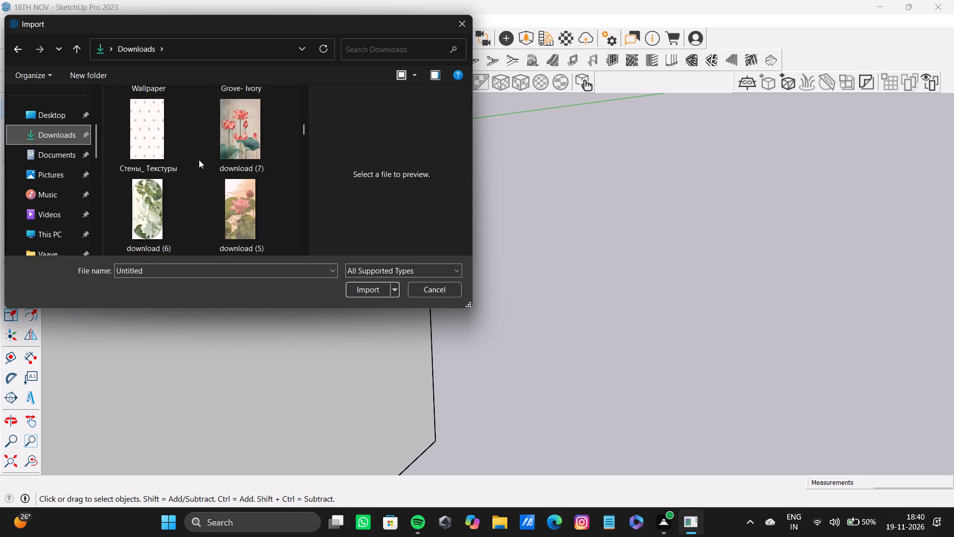
scroll(199, 160, "down", 3)
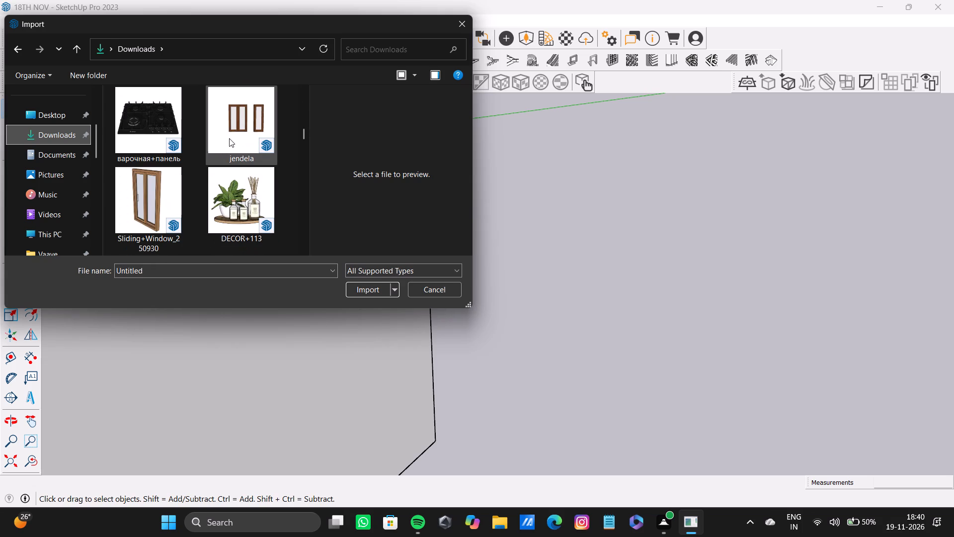
scroll(228, 181, "down", 3)
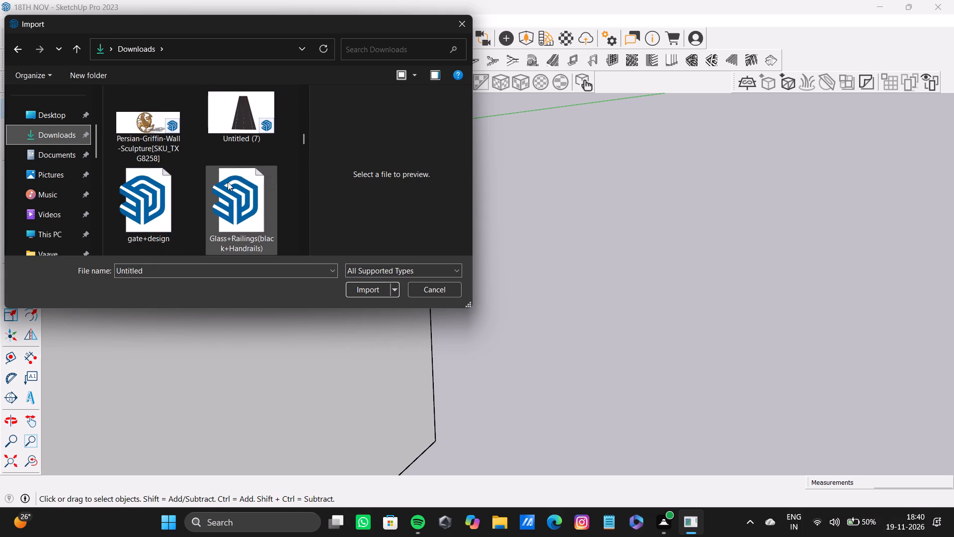
scroll(228, 182, "down", 3)
scroll(228, 182, "up", 2)
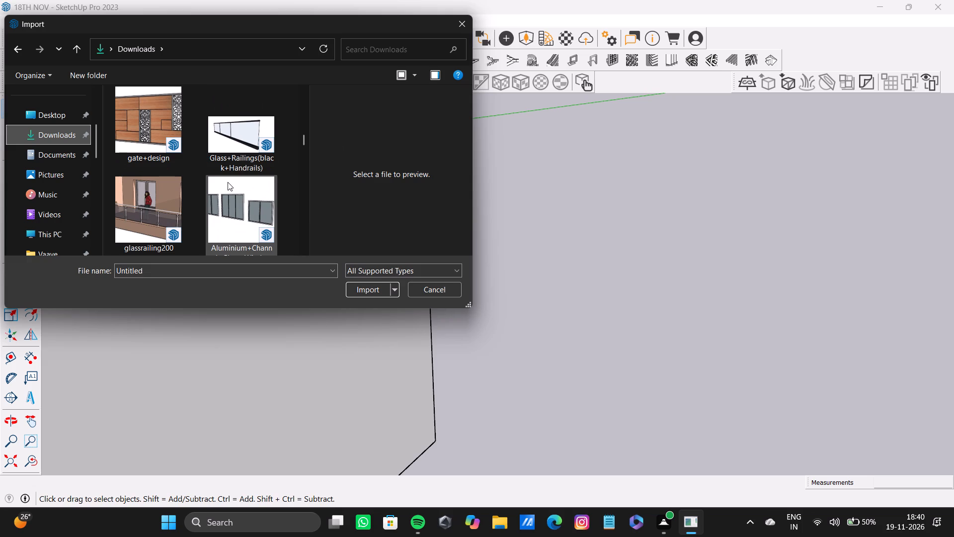
scroll(247, 205, "down", 3)
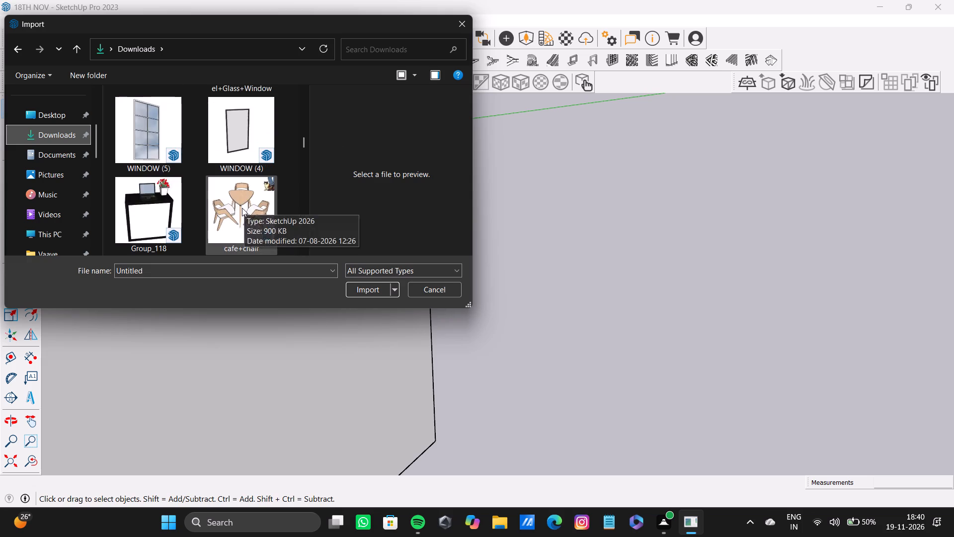
scroll(241, 208, "down", 3)
Import the jendela window model from Downloads and place it in the empty space outside the bedroom.
scroll(240, 208, "up", 6)
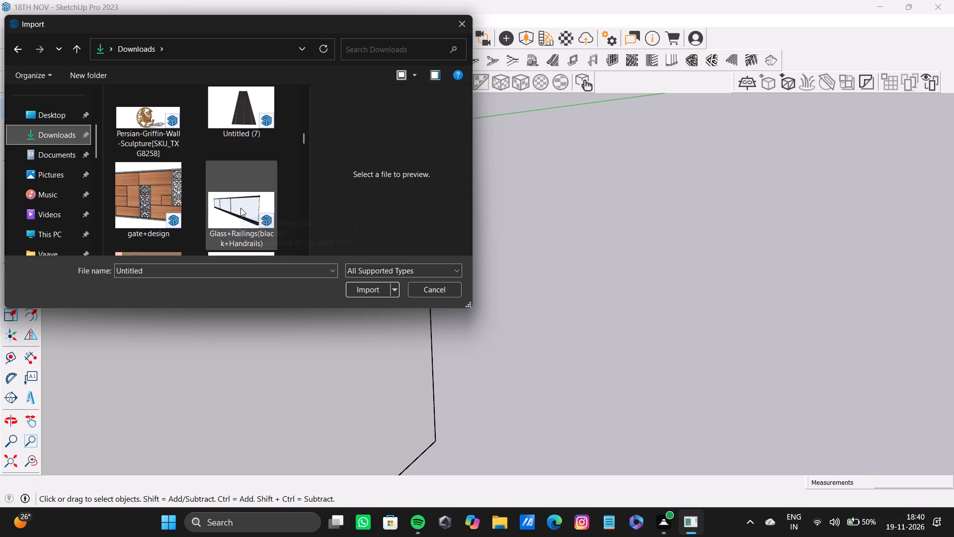
scroll(234, 199, "up", 3)
left_click(244, 139)
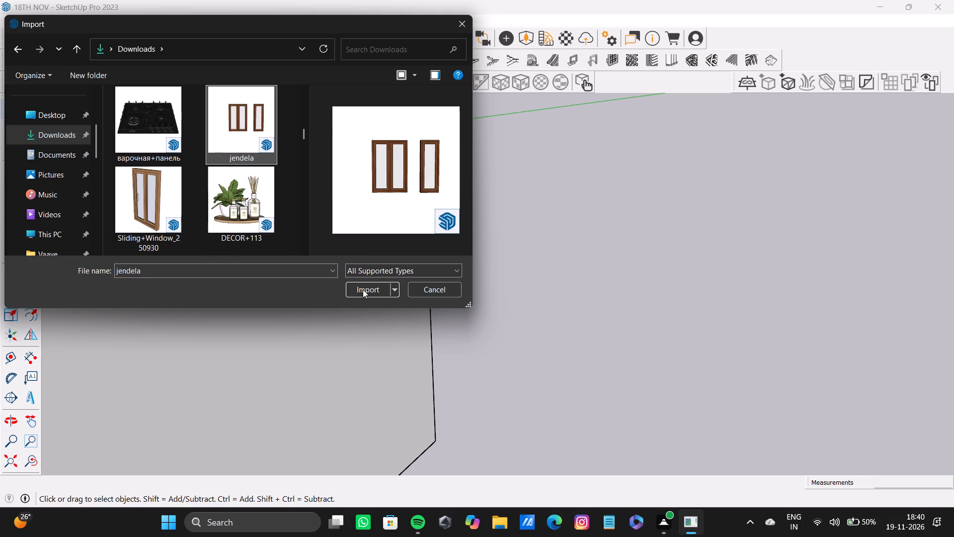
left_click(364, 289)
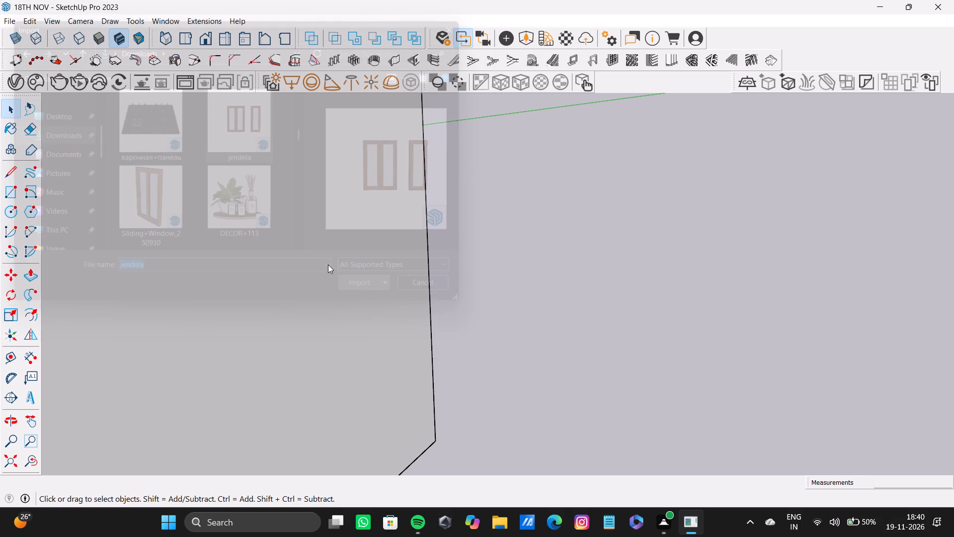
left_click(499, 343)
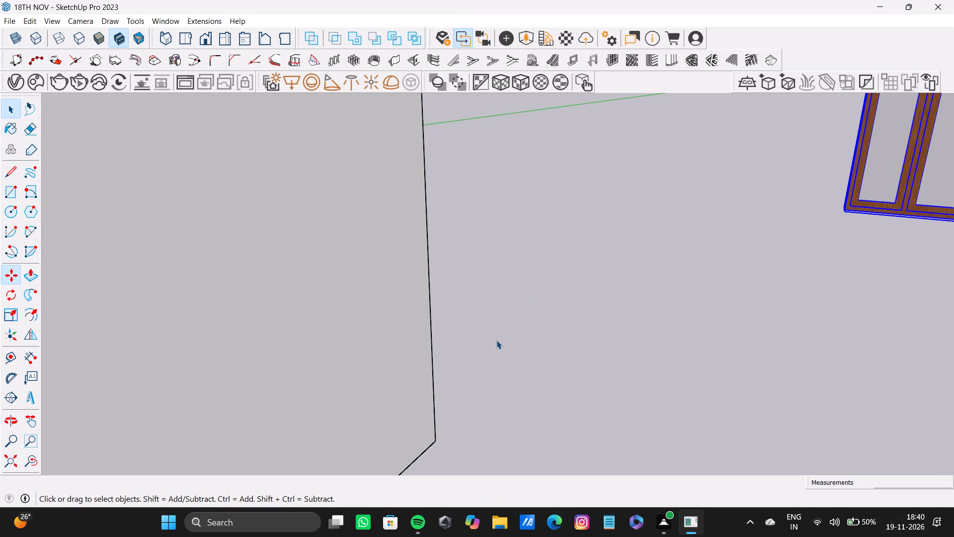
key("space")
scroll(451, 300, "down", 15)
middle_click_drag(464, 287, 383, 314, "shift")
scroll(503, 258, "up", 10)
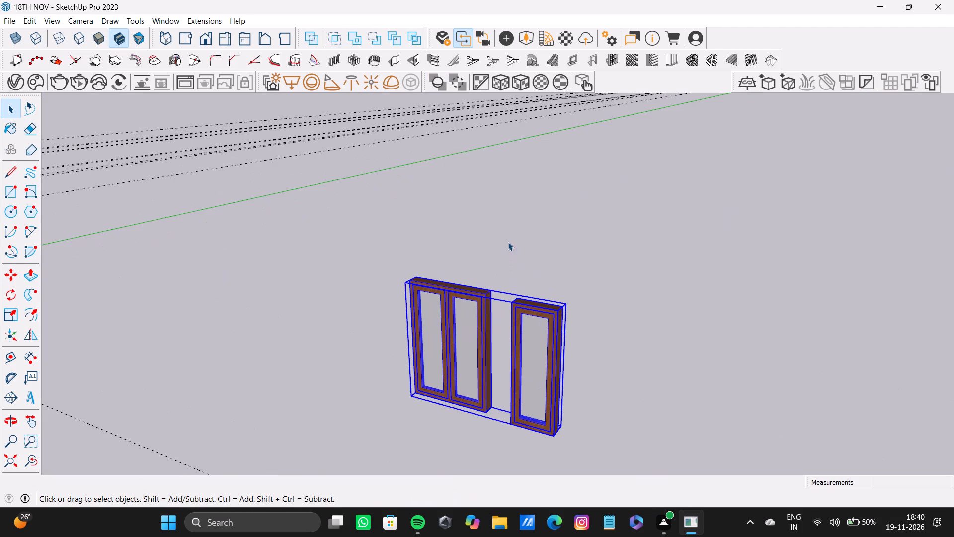
Open the imported jendela component for editing, down to the double-leaf window group inside it.
key("space")
left_click(508, 272)
double_click(477, 303)
left_click(518, 238)
double_click(445, 291)
left_click(530, 270)
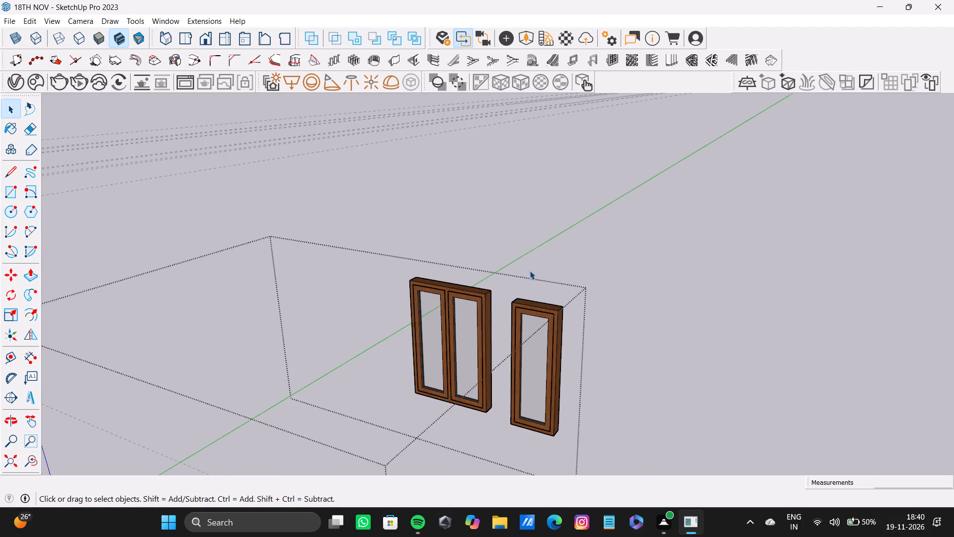
middle_click_drag(498, 332, 556, 333)
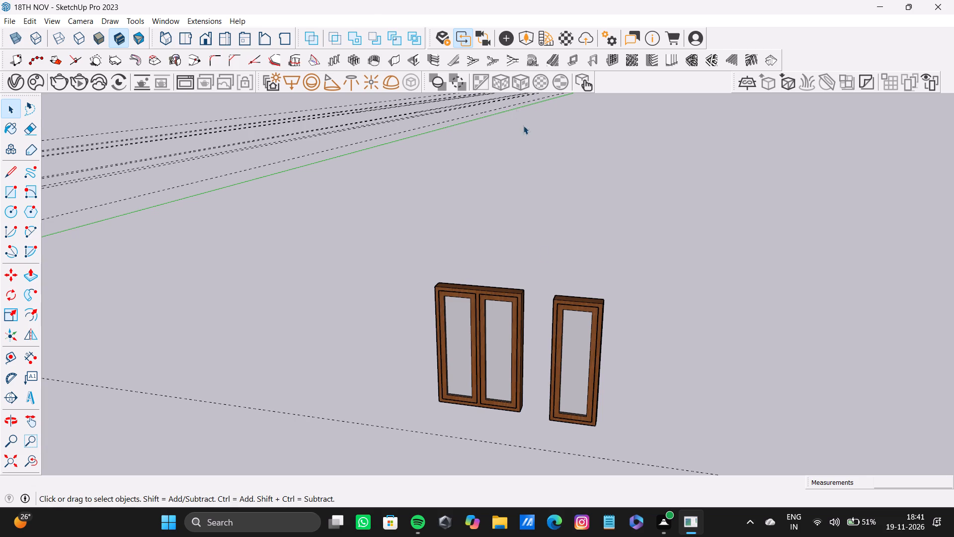
left_click_drag(416, 259, 532, 425)
double_click(516, 383)
left_click(578, 253)
left_click_drag(379, 217, 540, 446)
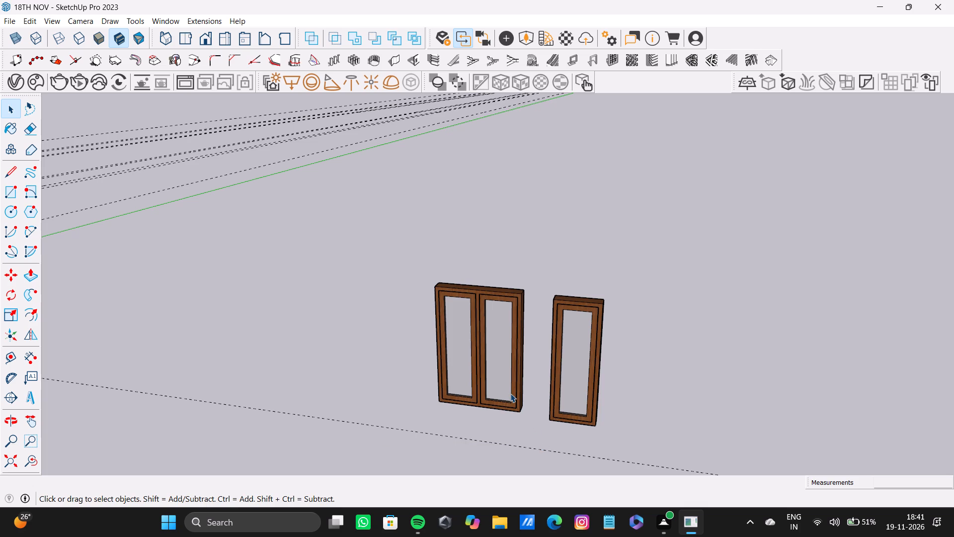
triple_click(510, 394)
left_click(510, 394)
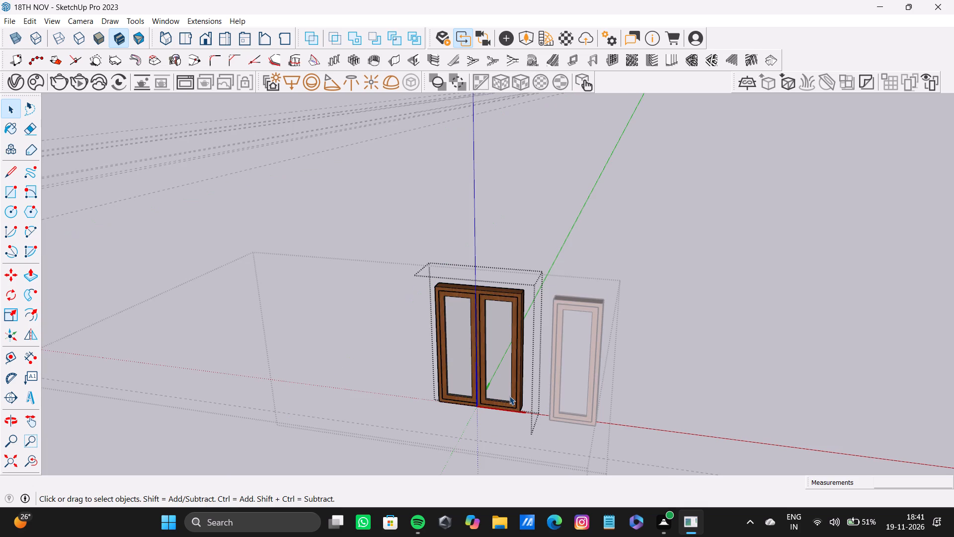
Rotate all parts of the double-leaf window about the vertical axis at its top corner, turning it along the green axis.
left_click_drag(404, 220, 556, 430)
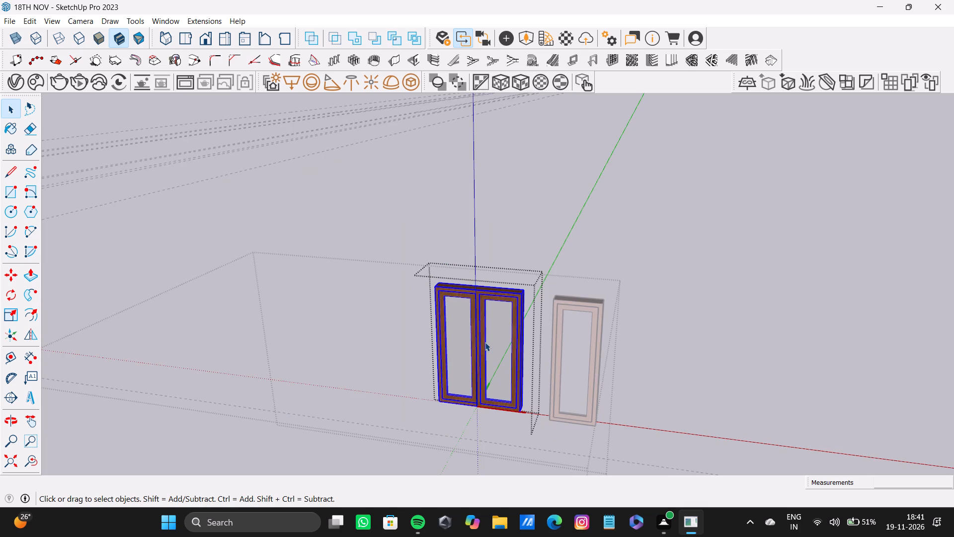
key("q")
middle_click_drag(447, 282, 428, 353)
scroll(431, 317, "up", 7)
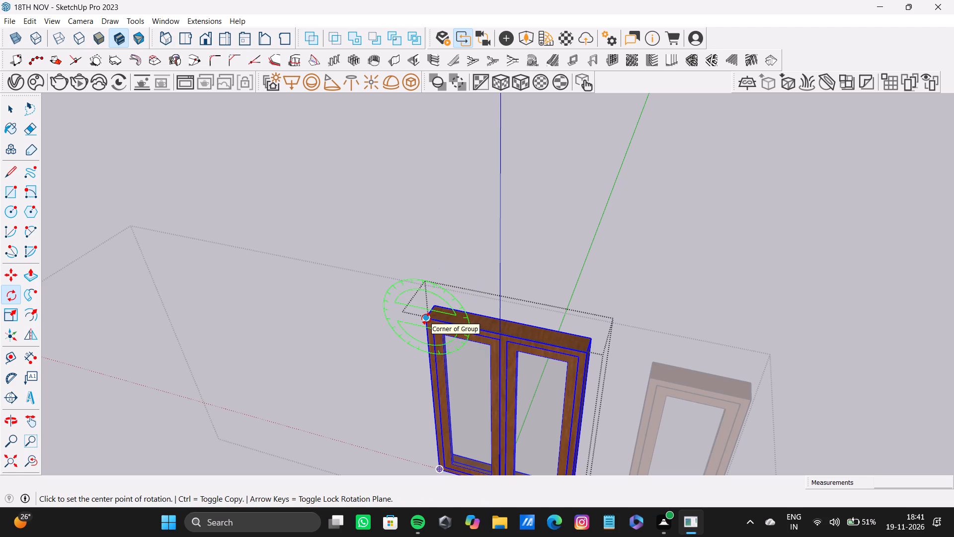
key("Up")
left_click(426, 318)
left_click(588, 354)
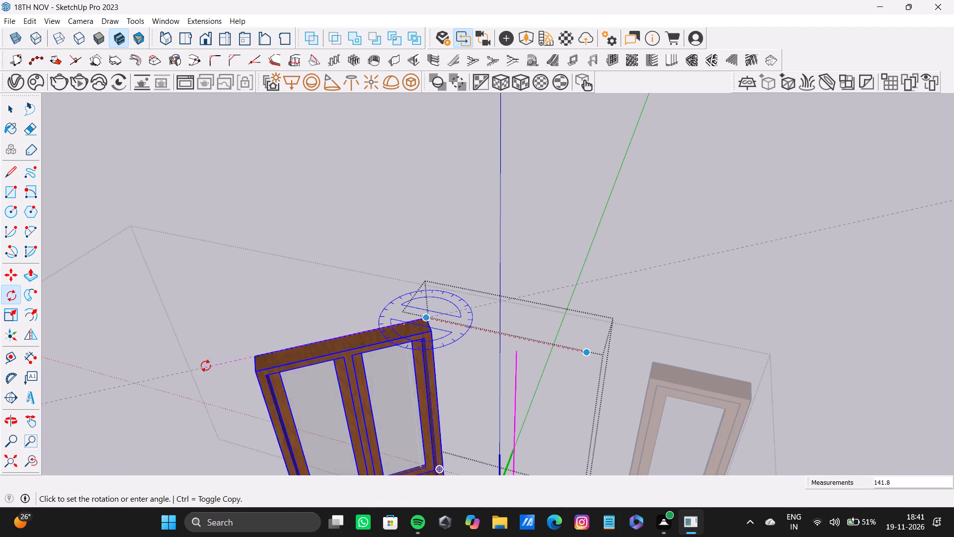
left_click(374, 392)
key("space")
scroll(378, 385, "down", 7)
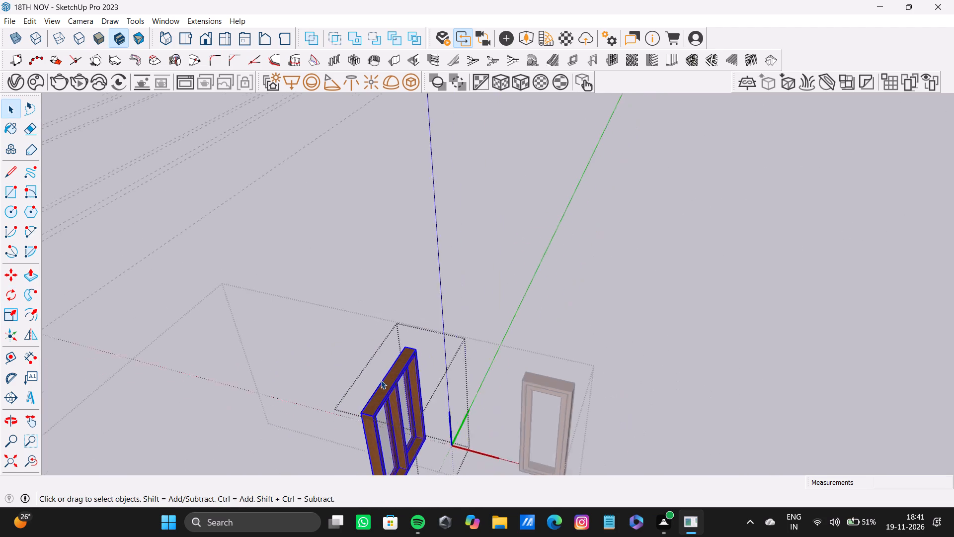
scroll(381, 380, "down", 2)
middle_click_drag(381, 380, 428, 219, "shift")
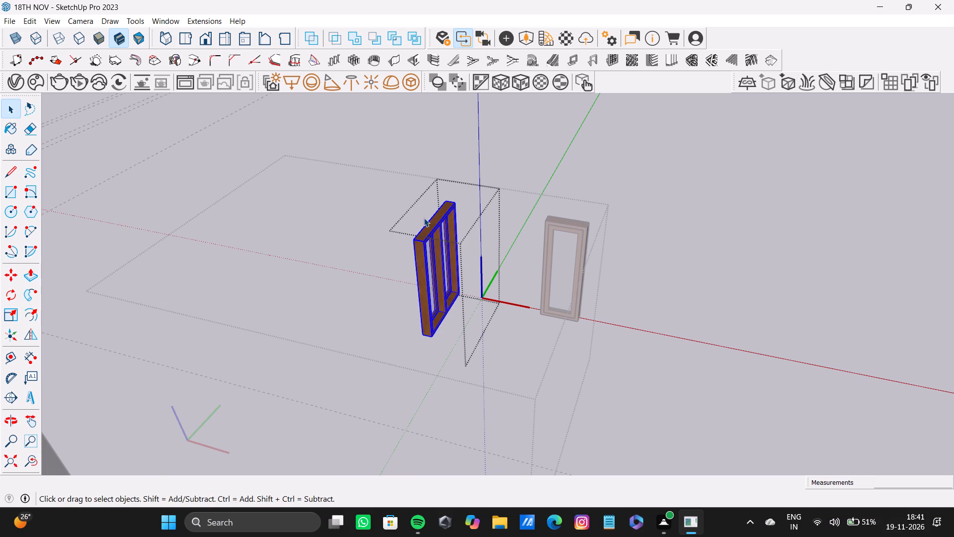
key("space")
left_click(508, 179)
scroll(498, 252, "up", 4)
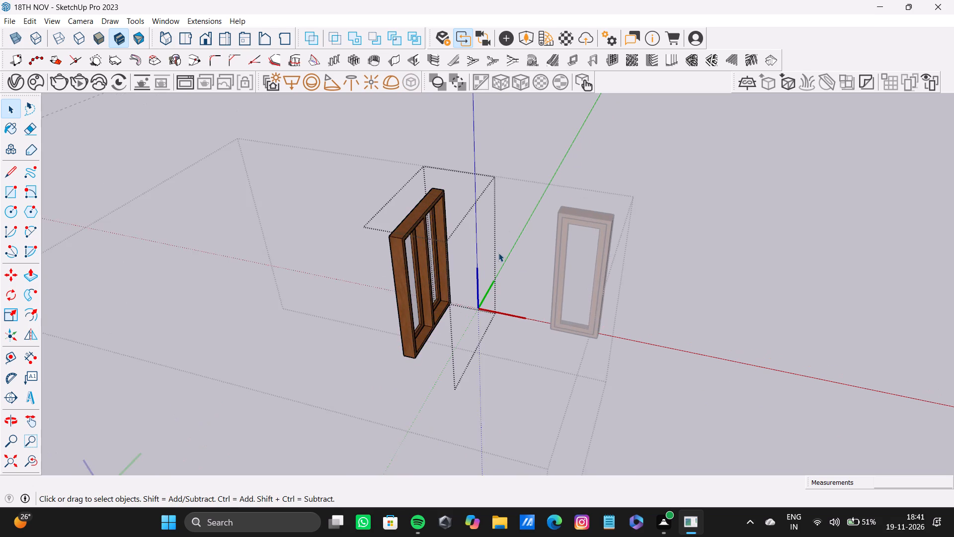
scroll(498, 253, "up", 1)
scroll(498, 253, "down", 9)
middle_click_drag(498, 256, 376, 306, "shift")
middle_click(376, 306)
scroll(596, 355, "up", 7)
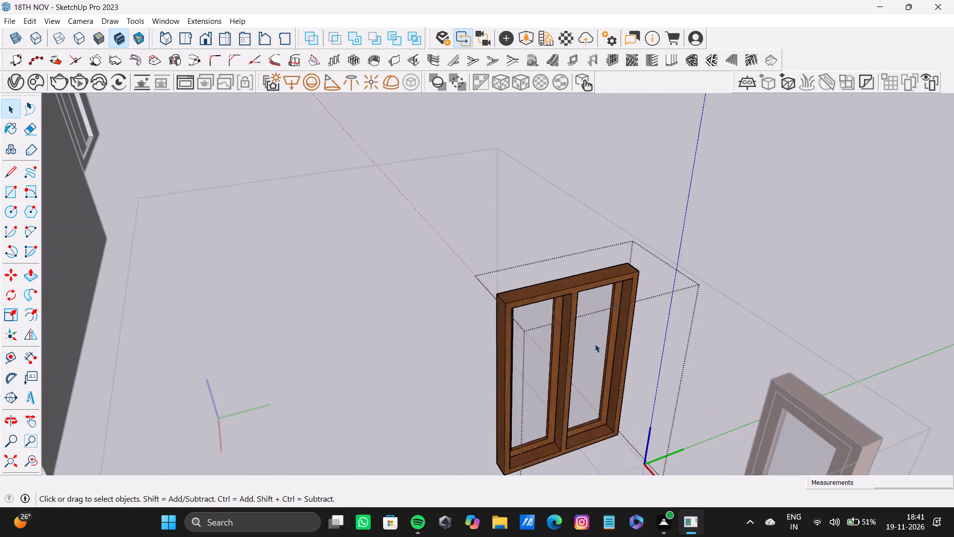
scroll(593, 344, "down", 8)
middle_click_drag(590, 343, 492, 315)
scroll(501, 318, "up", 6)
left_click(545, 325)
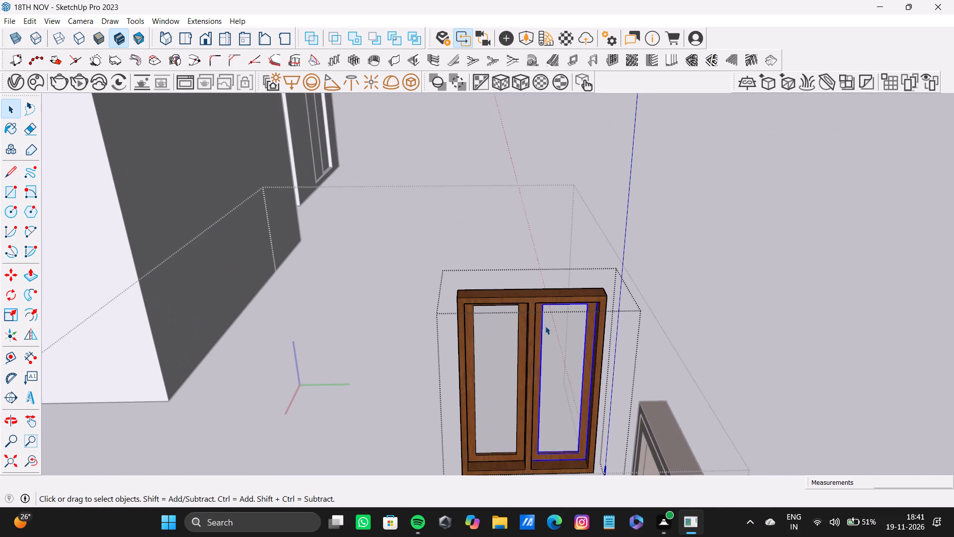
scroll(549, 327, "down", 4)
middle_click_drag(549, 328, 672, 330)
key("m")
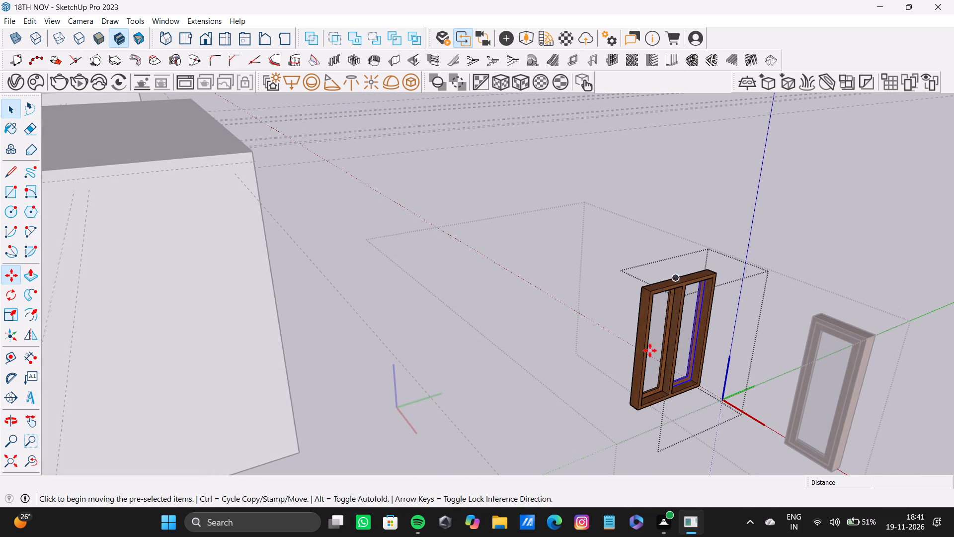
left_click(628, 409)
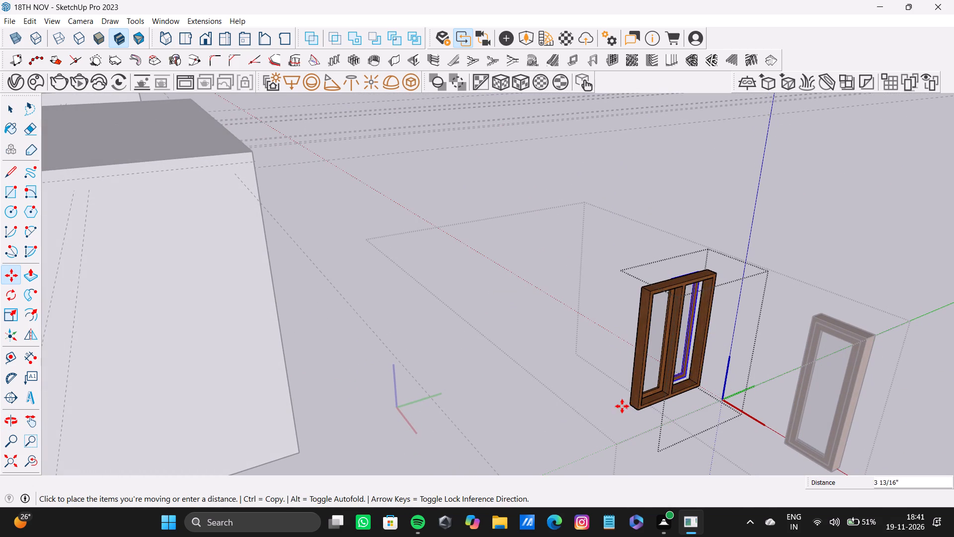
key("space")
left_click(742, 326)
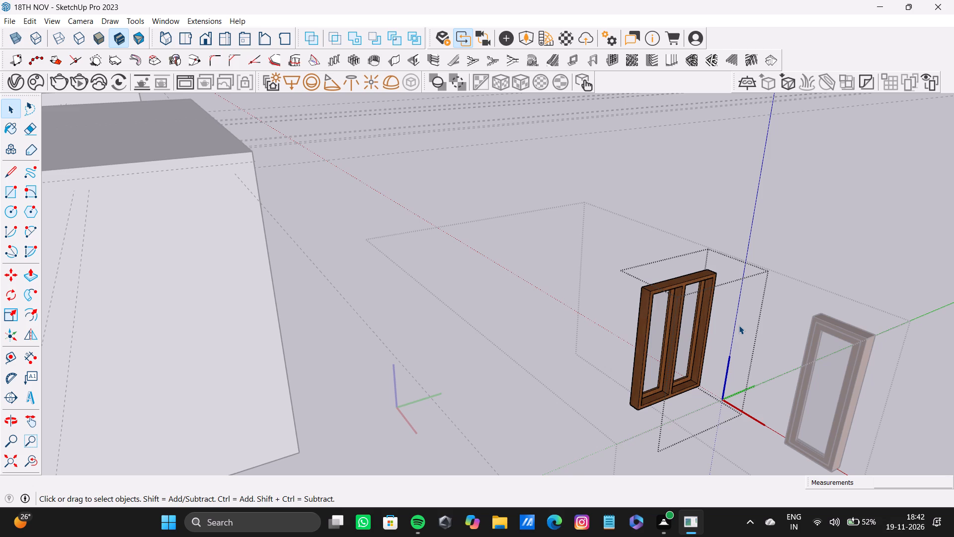
Close the inner group and select the whole double-leaf window within the jendela component.
left_click(782, 203)
key("space")
left_click_drag(588, 214, 738, 439)
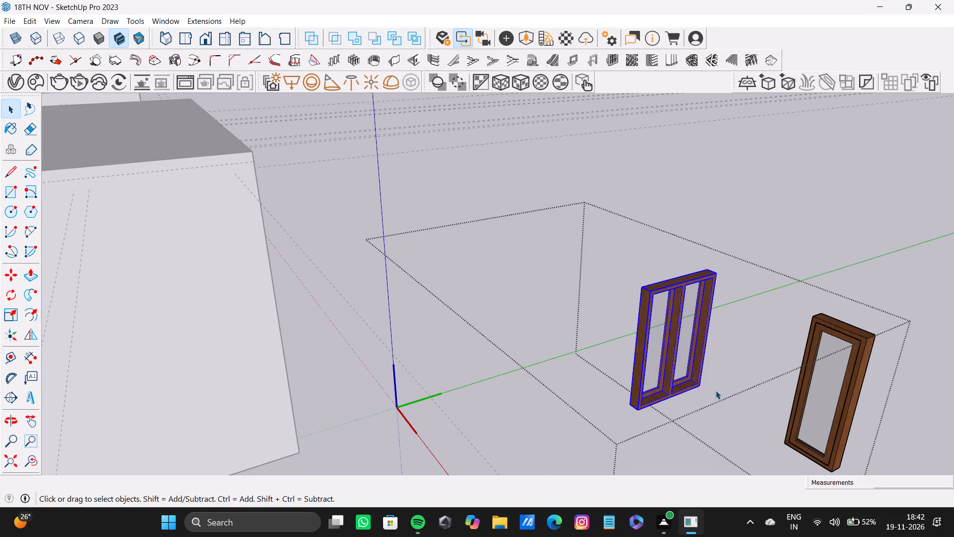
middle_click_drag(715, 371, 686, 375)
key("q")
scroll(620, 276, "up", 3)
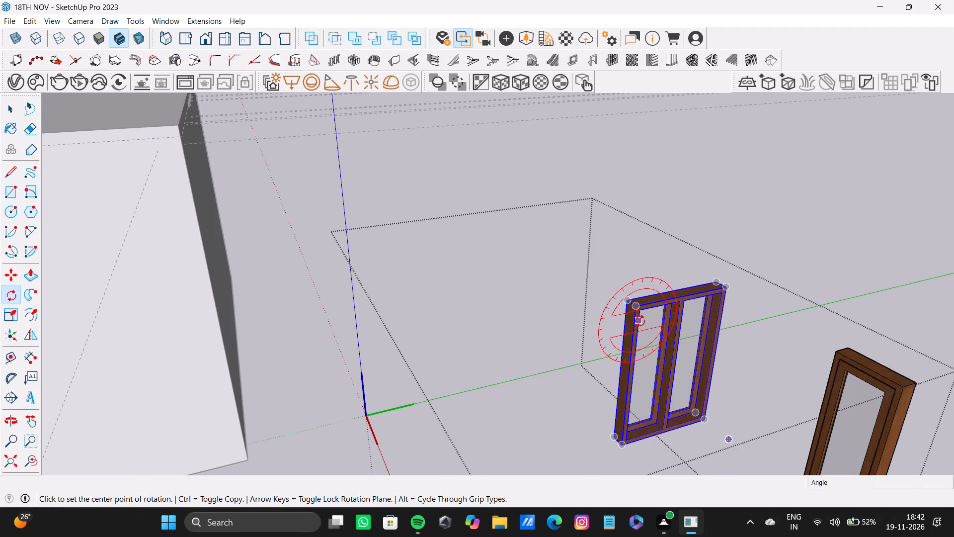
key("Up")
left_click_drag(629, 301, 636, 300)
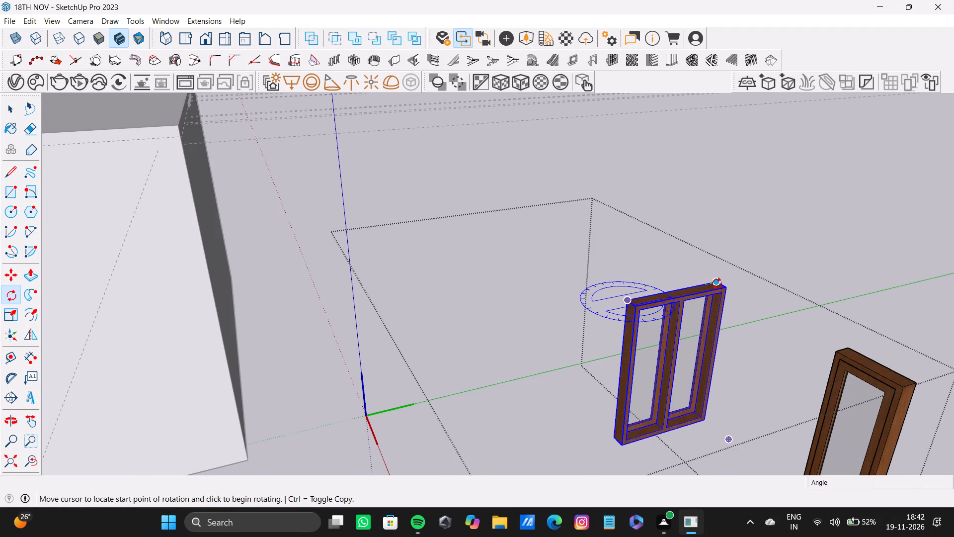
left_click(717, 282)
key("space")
Move the double-leaf window by its bottom corner about 34' onto the bottom edge of the bedroom's window opening.
key("m")
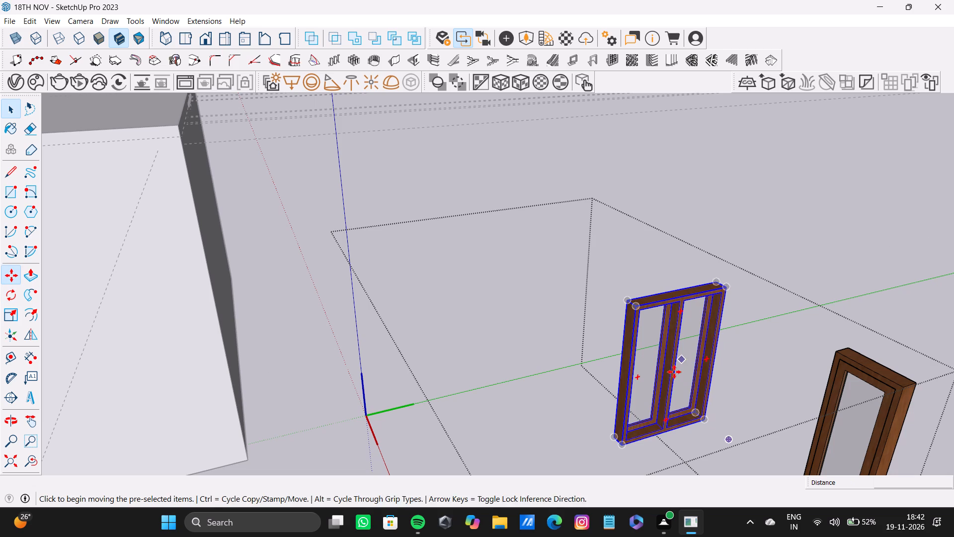
left_click(623, 445)
scroll(279, 286, "down", 10)
middle_click_drag(236, 279, 594, 204, "shift")
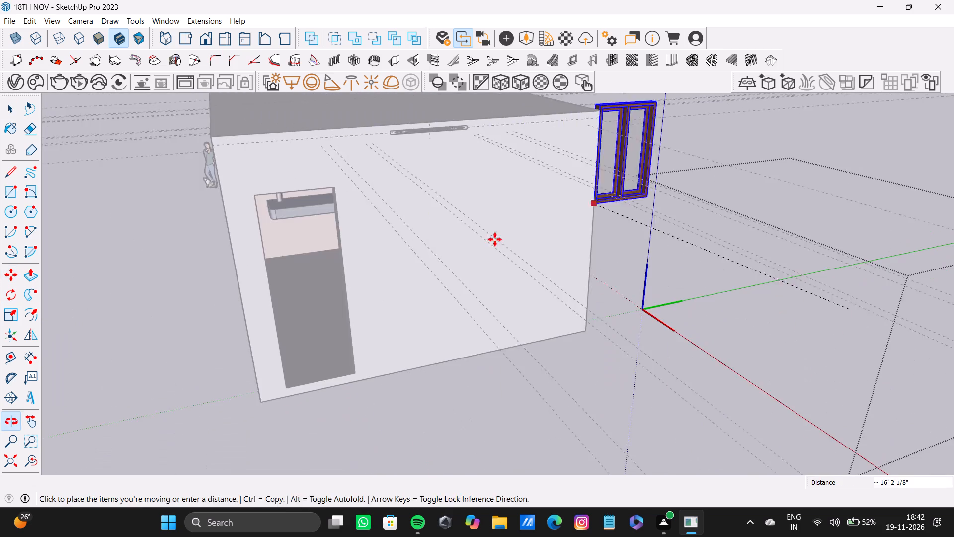
scroll(372, 276, "down", 4)
middle_click_drag(321, 291, 699, 307)
scroll(626, 273, "up", 7)
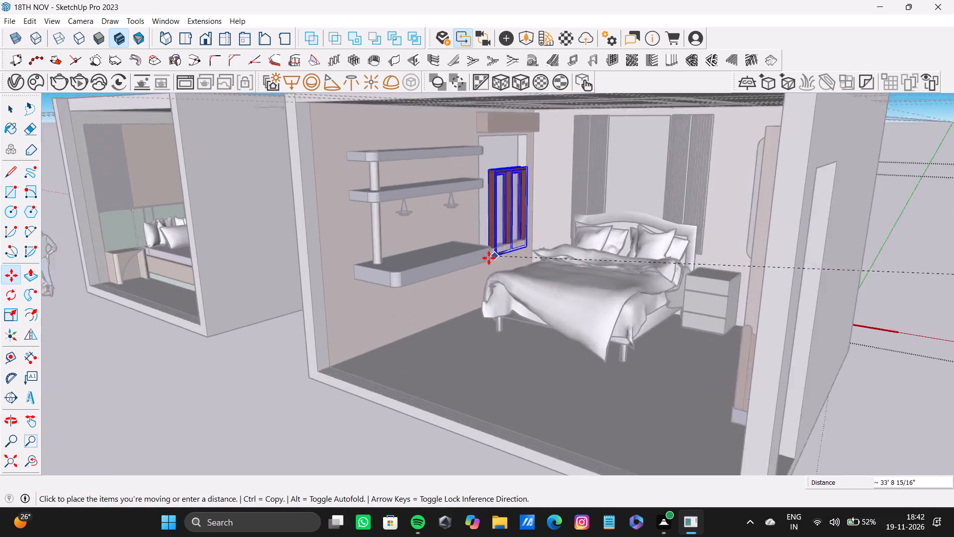
scroll(489, 258, "up", 18)
middle_click_drag(488, 231, 366, 250)
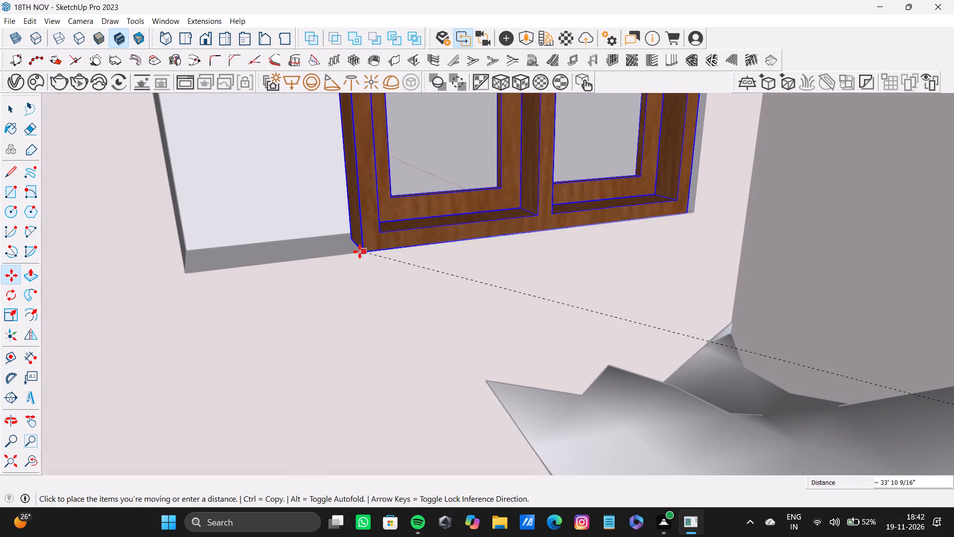
left_click(350, 250)
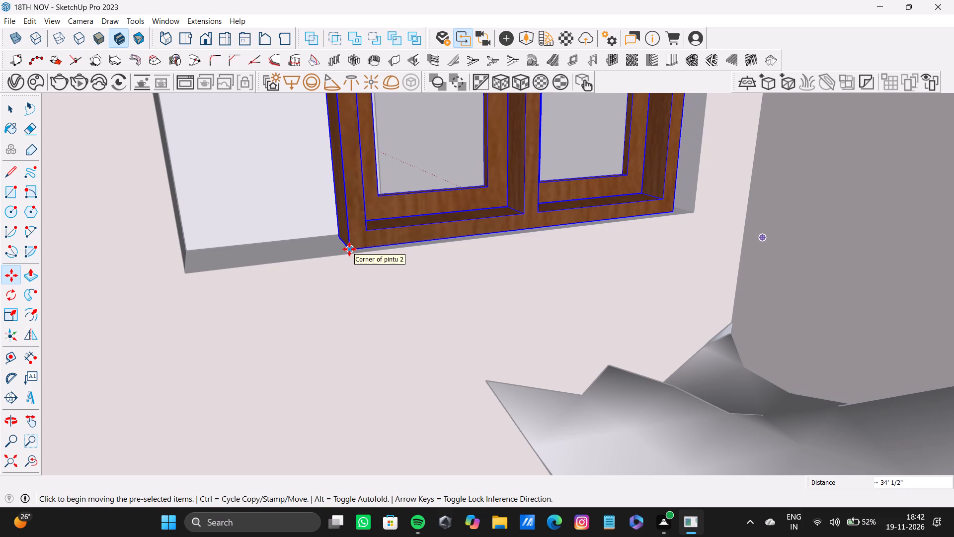
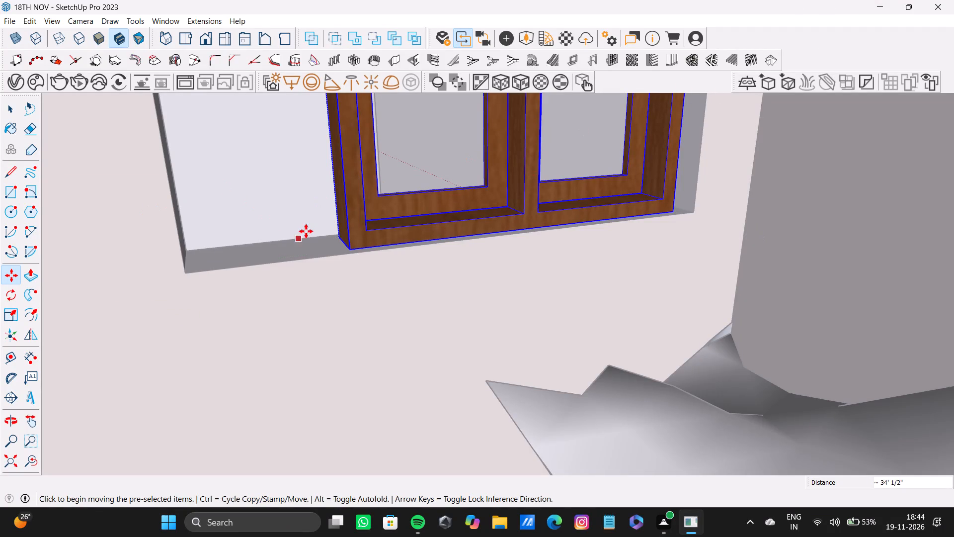
Scale the selected double-leaf window by about 1.26 from its top corner toward the upper edge of the bedroom's window opening.
scroll(312, 236, "down", 8)
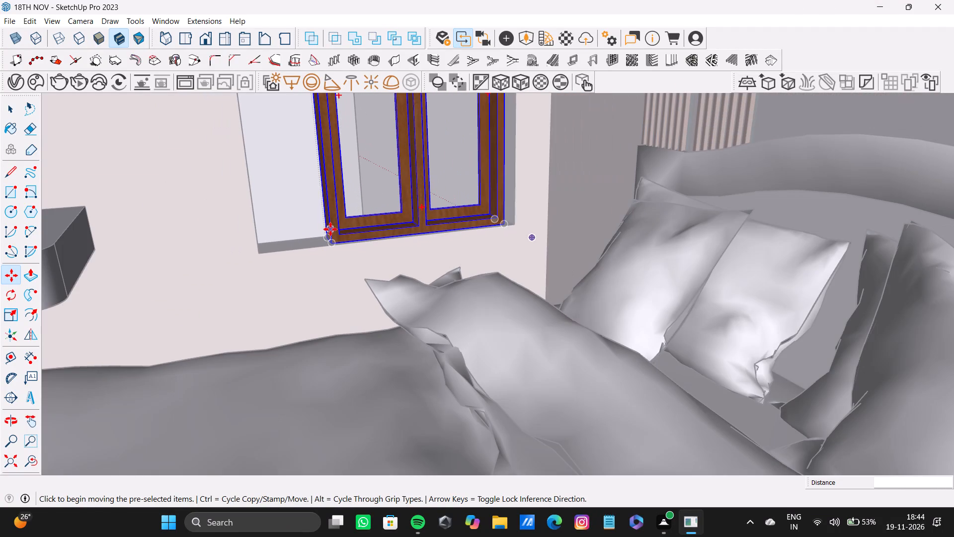
middle_click_drag(332, 228, 404, 376, "shift")
scroll(395, 322, "down", 3)
middle_click_drag(395, 322, 395, 368)
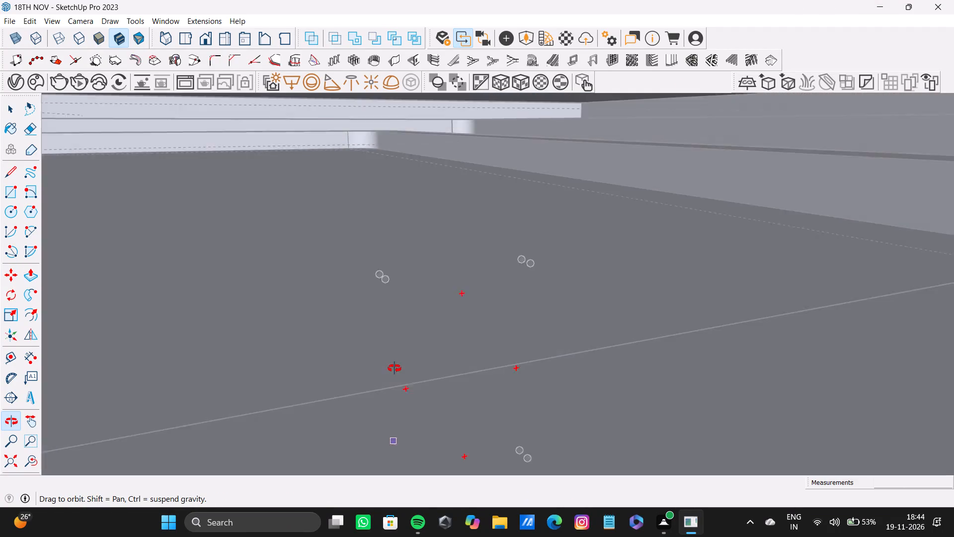
middle_click_drag(395, 368, 397, 360)
left_click(10, 456)
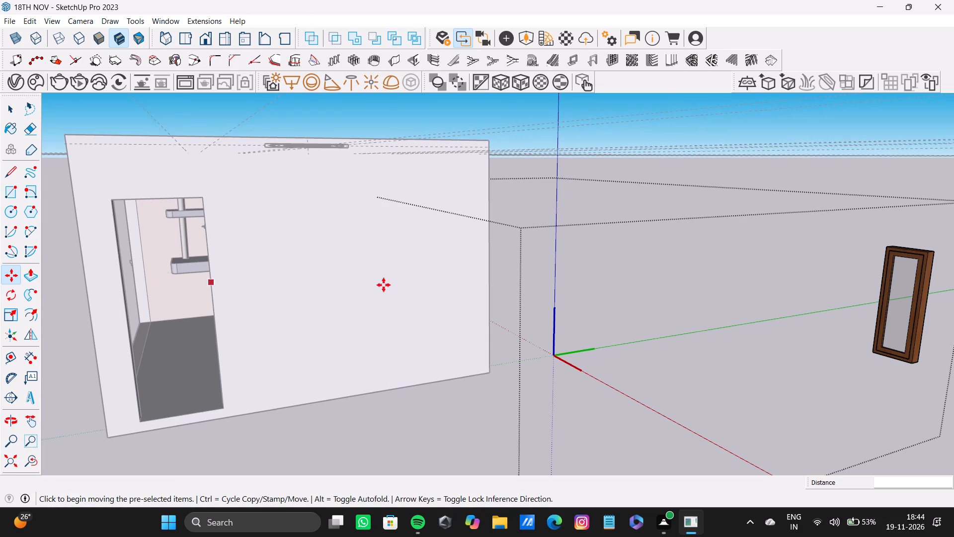
scroll(376, 284, "down", 7)
middle_click_drag(374, 286, 725, 411, "shift")
scroll(436, 404, "up", 7)
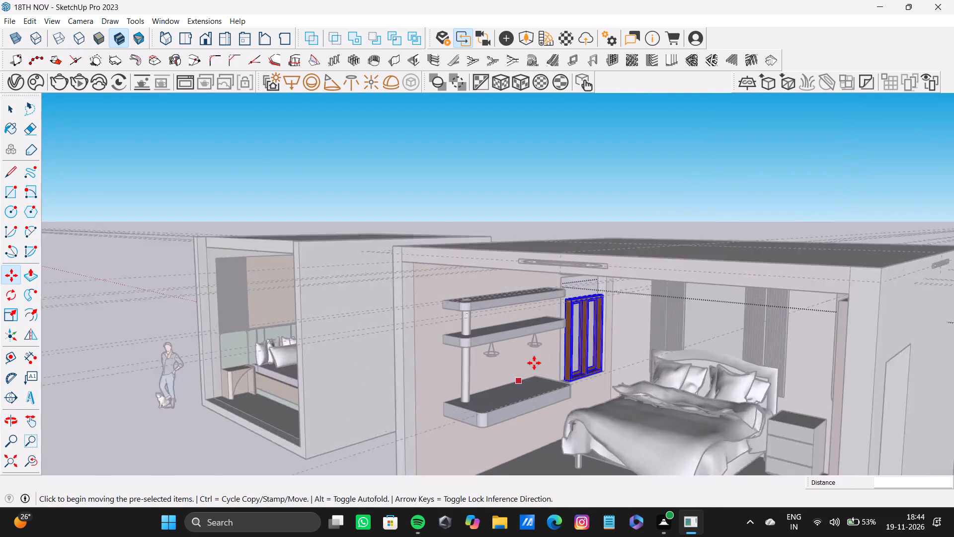
scroll(534, 363, "up", 7)
middle_click_drag(581, 333, 483, 298, "shift")
key("a")
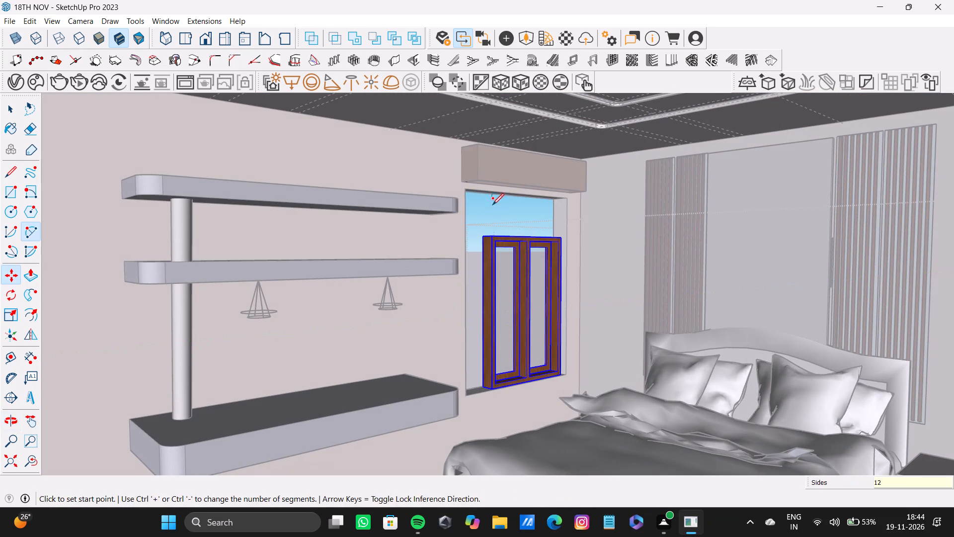
scroll(494, 246, "up", 1)
key("s")
scroll(491, 257, "up", 7)
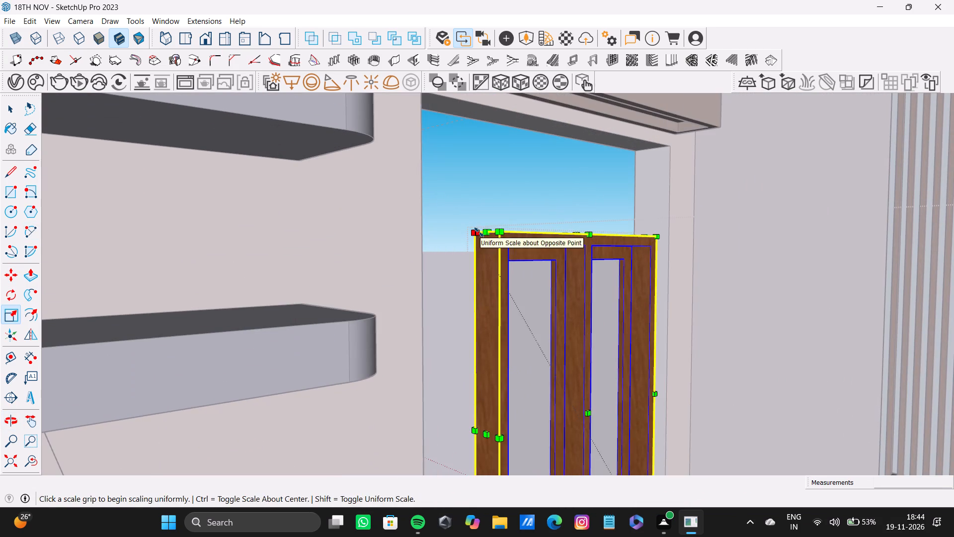
left_click_drag(479, 232, 443, 101)
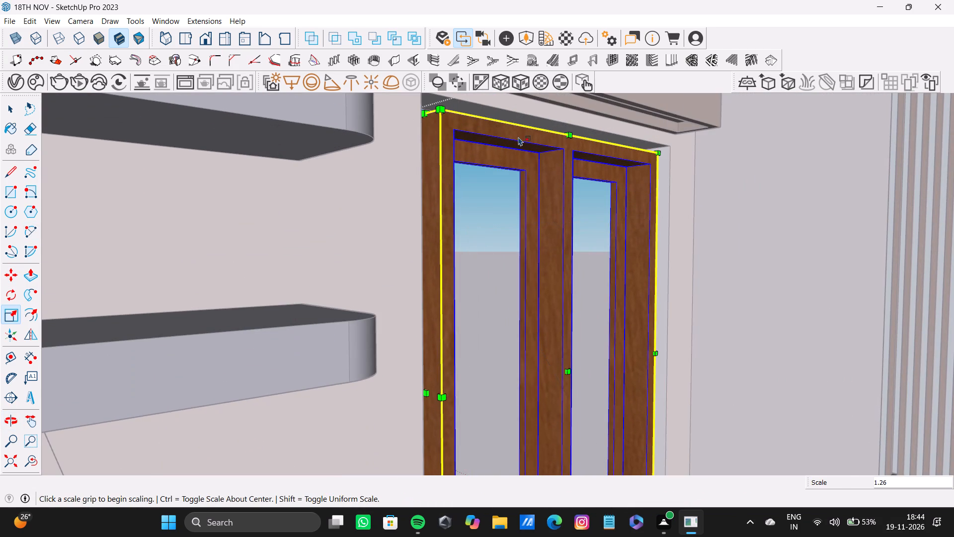
Stretch the double-leaf window upward and sideways to meet the top and side edges of the window opening.
middle_click_drag(554, 144, 545, 172)
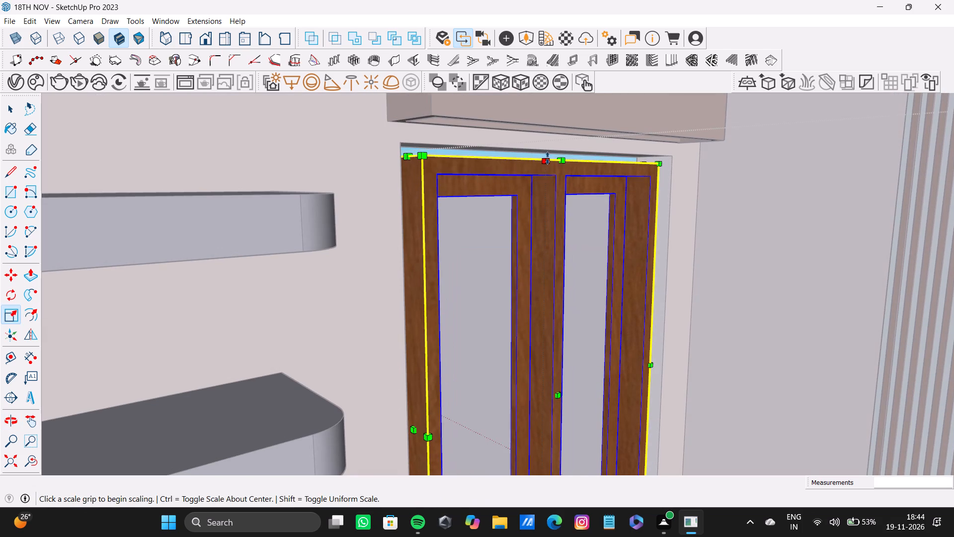
left_click_drag(548, 158, 545, 140)
middle_click_drag(666, 295, 630, 201)
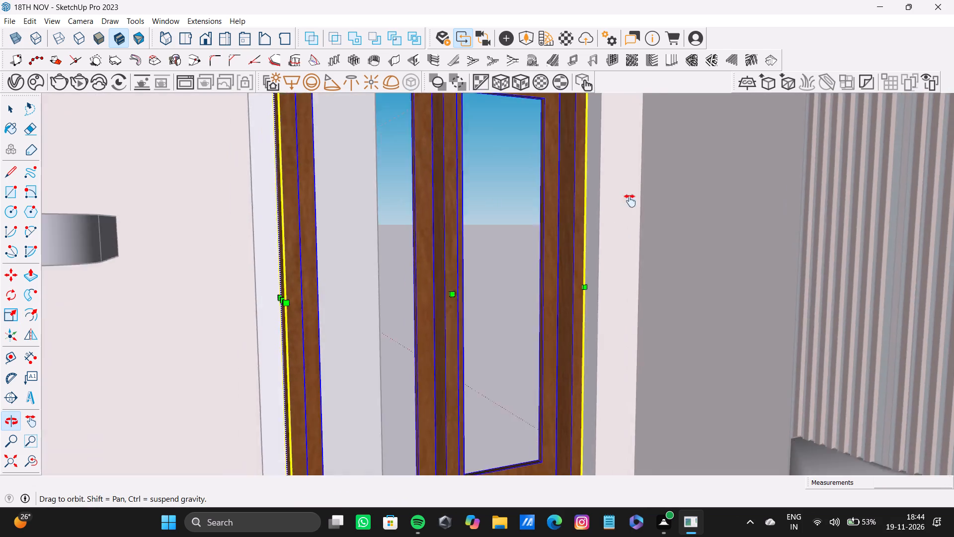
middle_click_drag(630, 201, 582, 207)
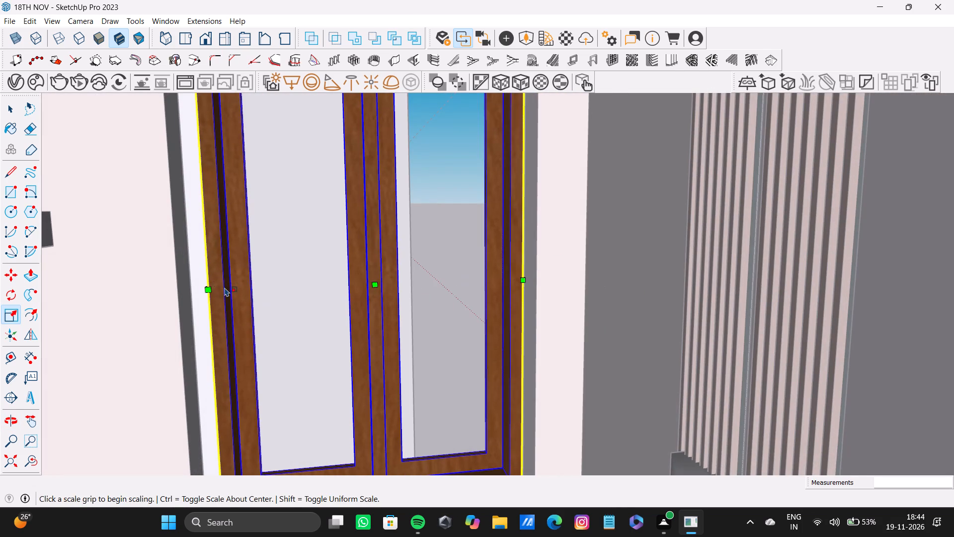
middle_click_drag(225, 287, 378, 329)
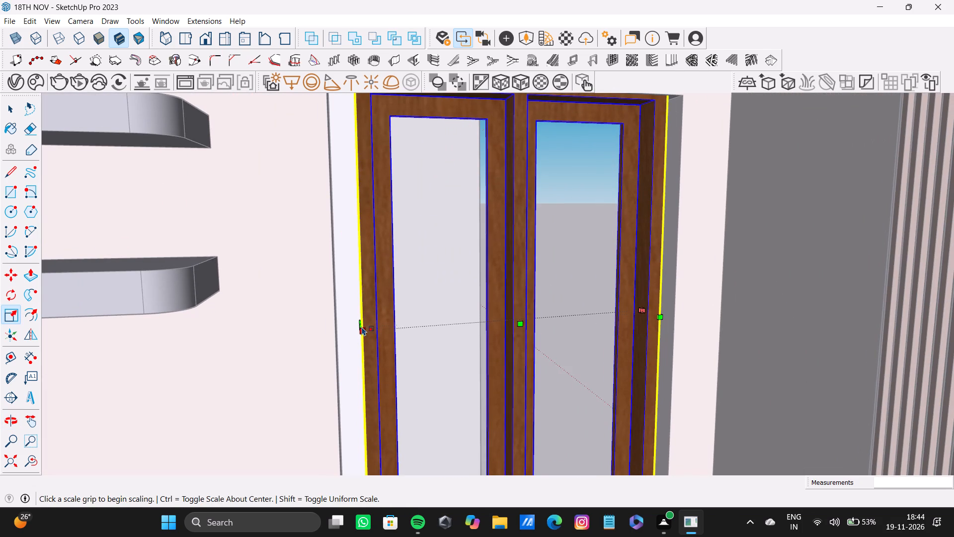
left_click_drag(359, 325, 332, 325)
scroll(422, 359, "down", 3)
middle_click_drag(423, 362, 416, 303, "shift")
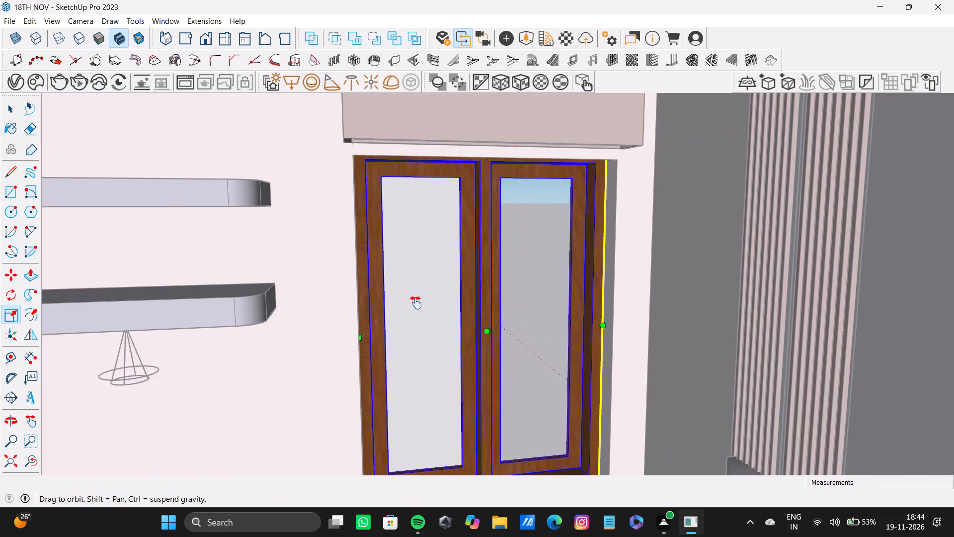
middle_click_drag(416, 303, 462, 289, "shift")
left_click(523, 250)
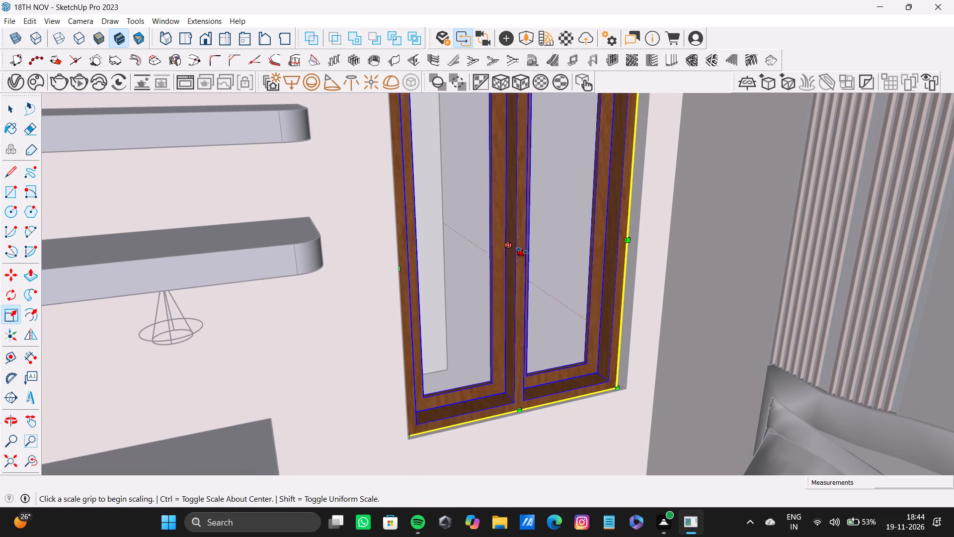
middle_click_drag(563, 290, 543, 380, "shift")
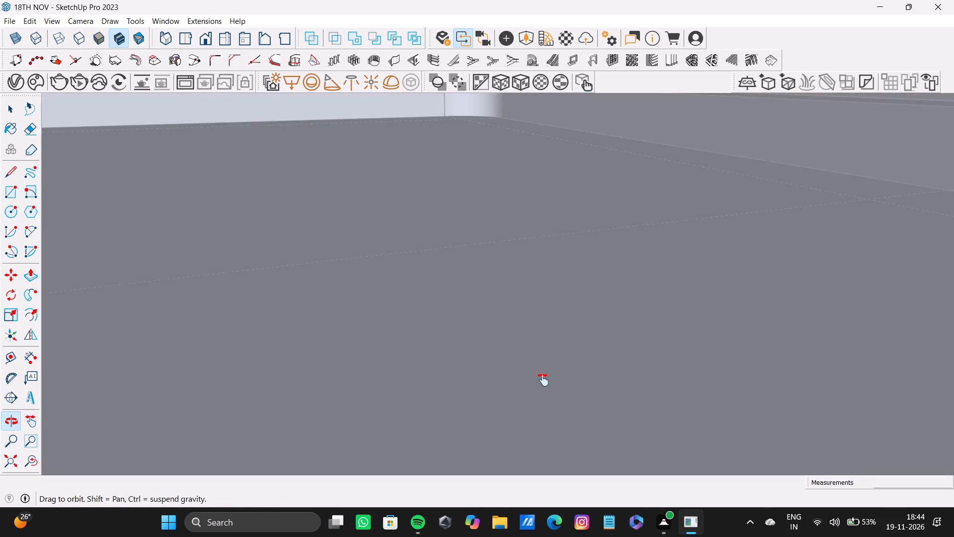
middle_click_drag(543, 380, 551, 286, "shift")
key("space")
Delete the leftover narrow single window standing outside the room in the jendela component, and close the component.
left_click(18, 460)
middle_click_drag(235, 379, 316, 350)
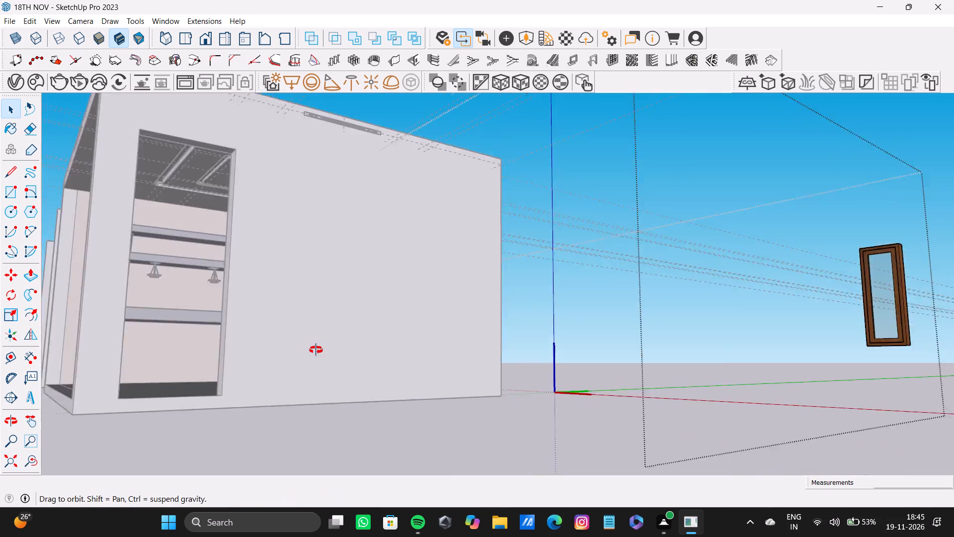
middle_click_drag(316, 350, 431, 405)
key("space")
left_click(608, 255)
left_click(586, 259)
left_click(610, 267)
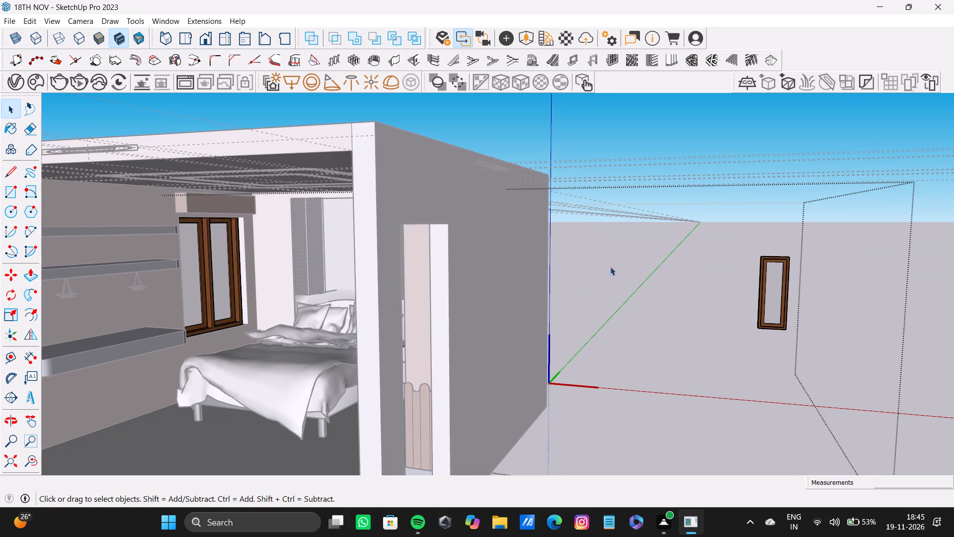
left_click(697, 216)
left_click(919, 172)
left_click(744, 109)
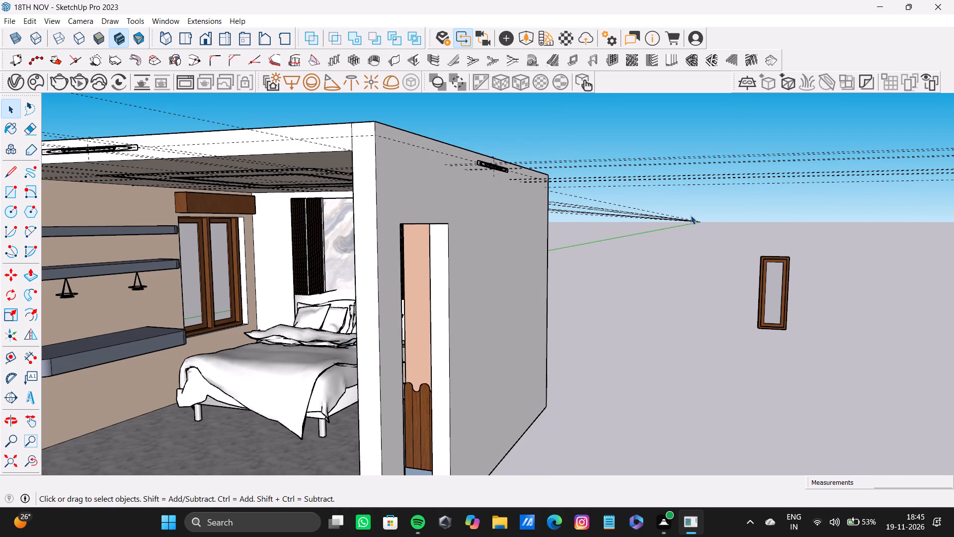
left_click_drag(691, 215, 866, 408)
triple_click(784, 316)
left_click_drag(739, 241, 853, 388)
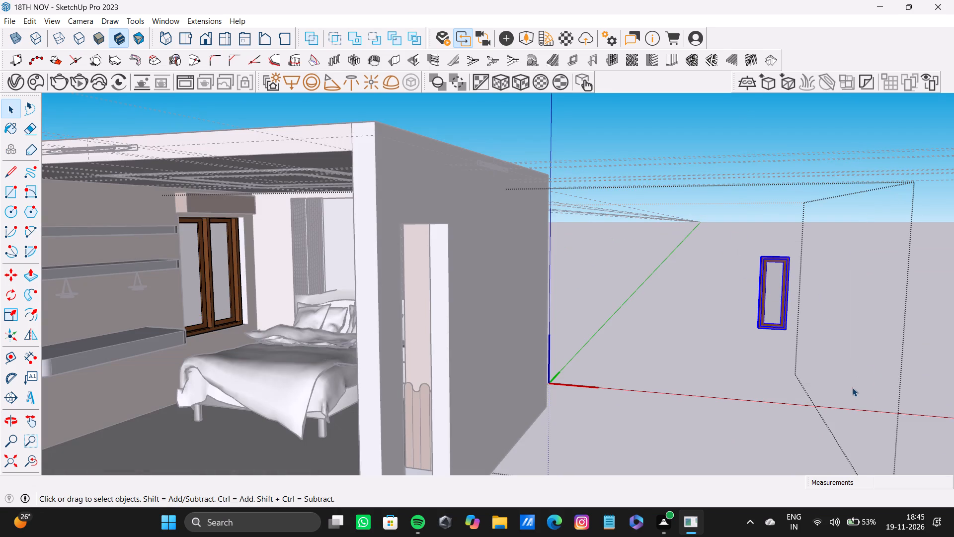
key("Delete")
key("space")
left_click(781, 347)
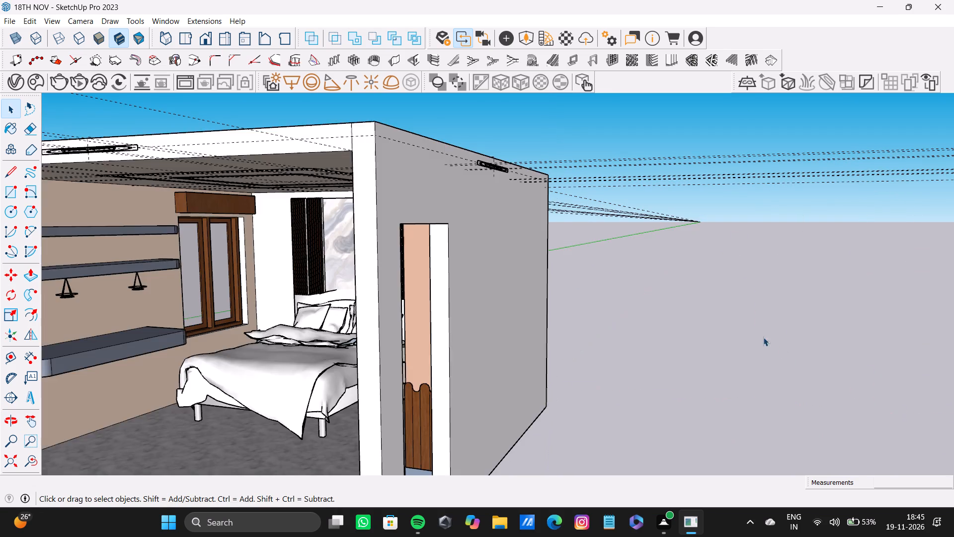
Examine the bedroom from outside and inside, including the fitted window, shelves, ceiling, bed wall and wardrobe.
scroll(330, 333, "down", 7)
middle_click_drag(328, 334, 496, 320, "shift")
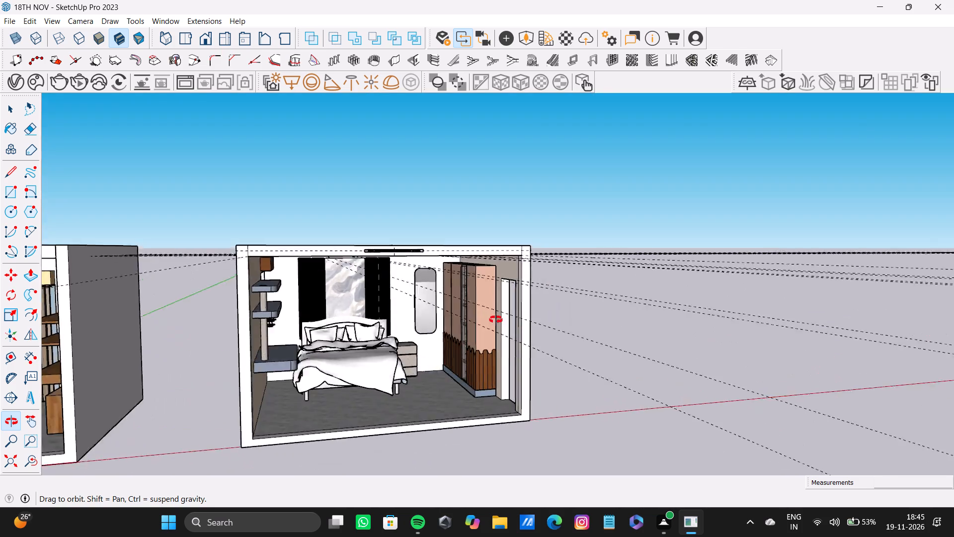
middle_click_drag(496, 320, 726, 341, "shift")
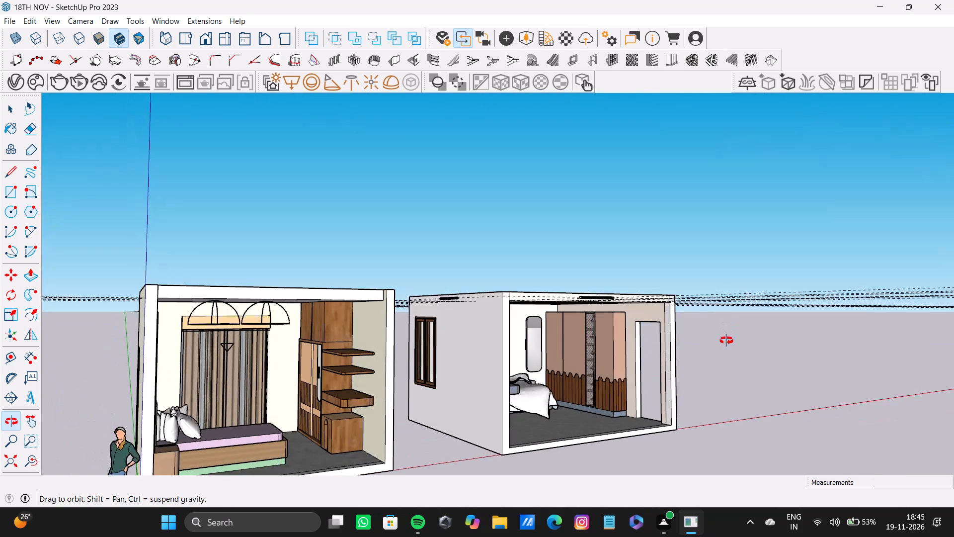
middle_click_drag(726, 341, 669, 373, "shift")
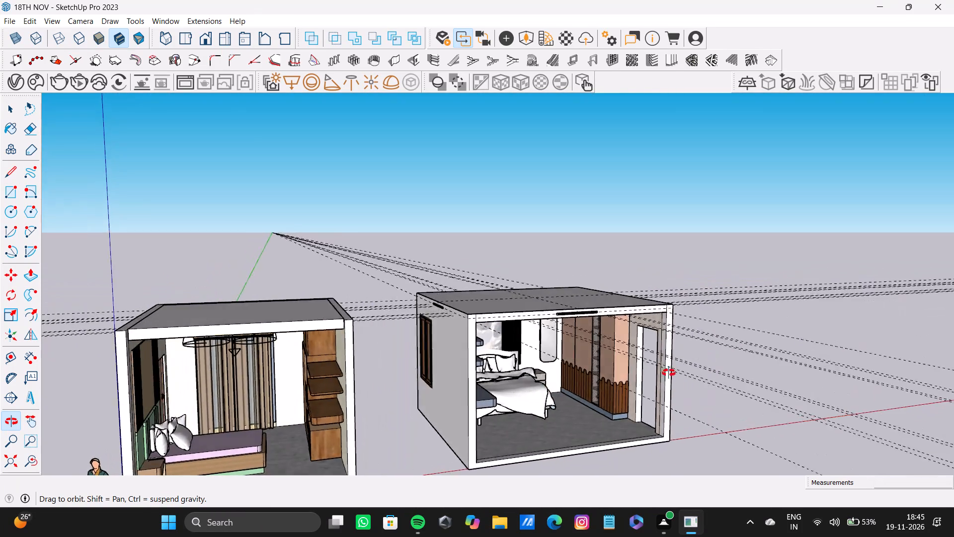
middle_click_drag(669, 373, 626, 380, "shift")
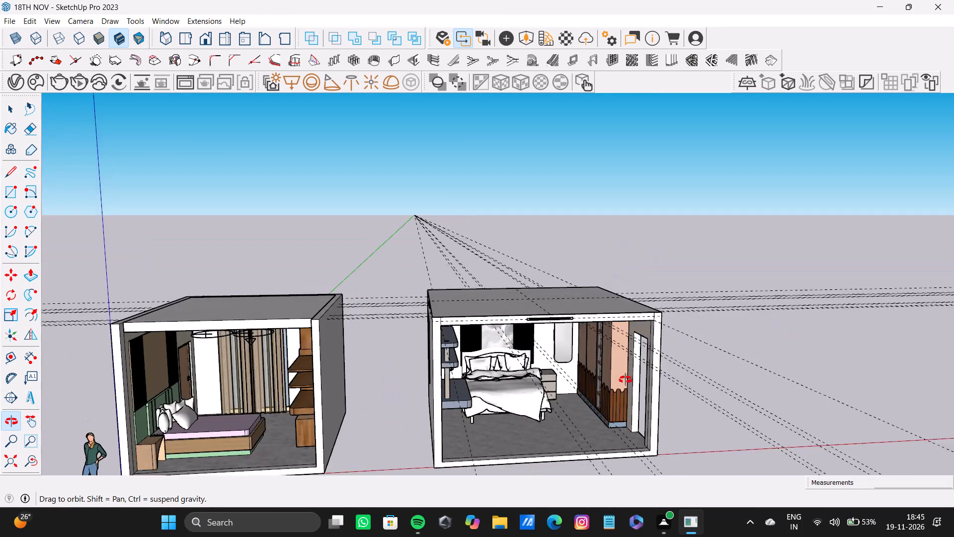
middle_click_drag(626, 380, 536, 317, "shift")
scroll(491, 316, "up", 7)
middle_click_drag(472, 317, 490, 297, "shift")
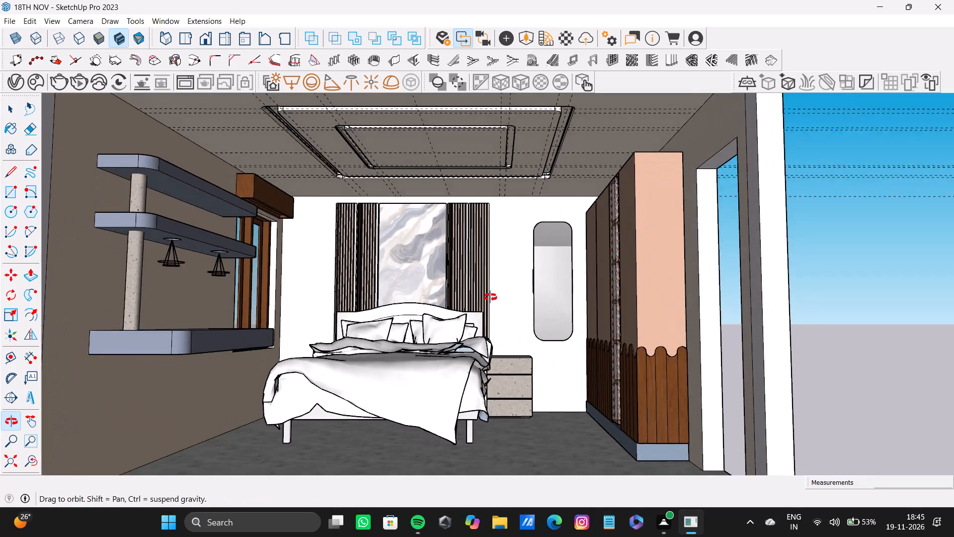
middle_click_drag(490, 297, 539, 316, "shift")
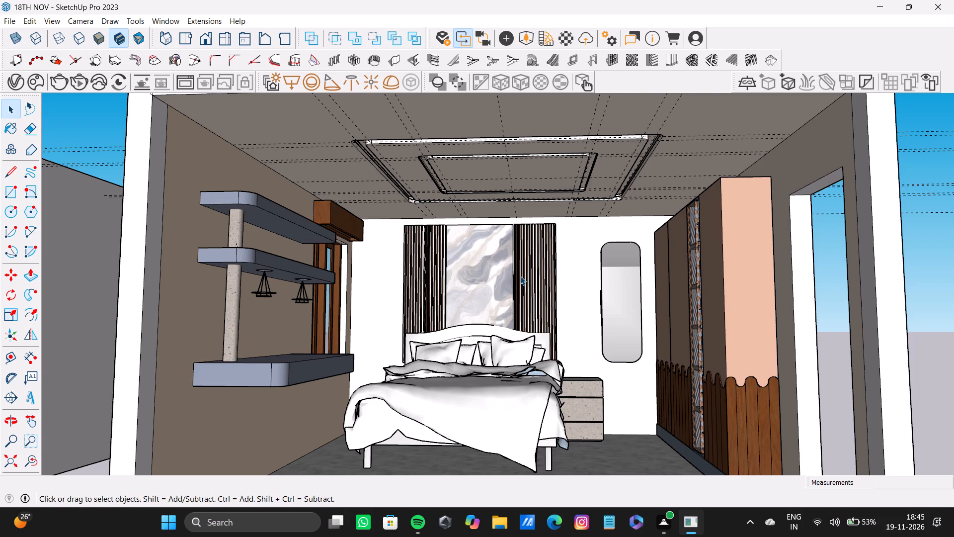
scroll(519, 284, "down", 9)
middle_click_drag(529, 299, 512, 323, "shift")
scroll(507, 293, "up", 8)
middle_click_drag(504, 279, 478, 194)
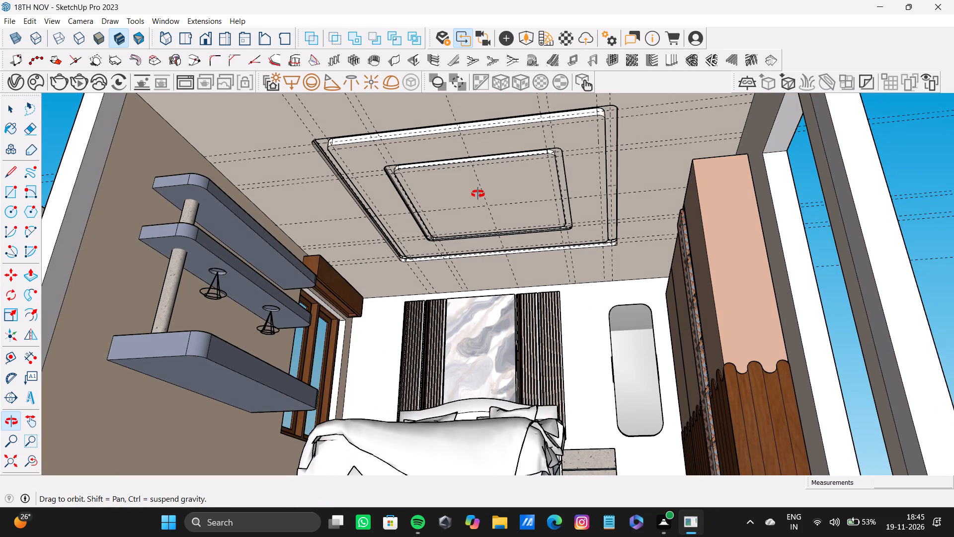
middle_click_drag(478, 194, 466, 157)
scroll(465, 213, "down", 4)
middle_click_drag(473, 226, 473, 226)
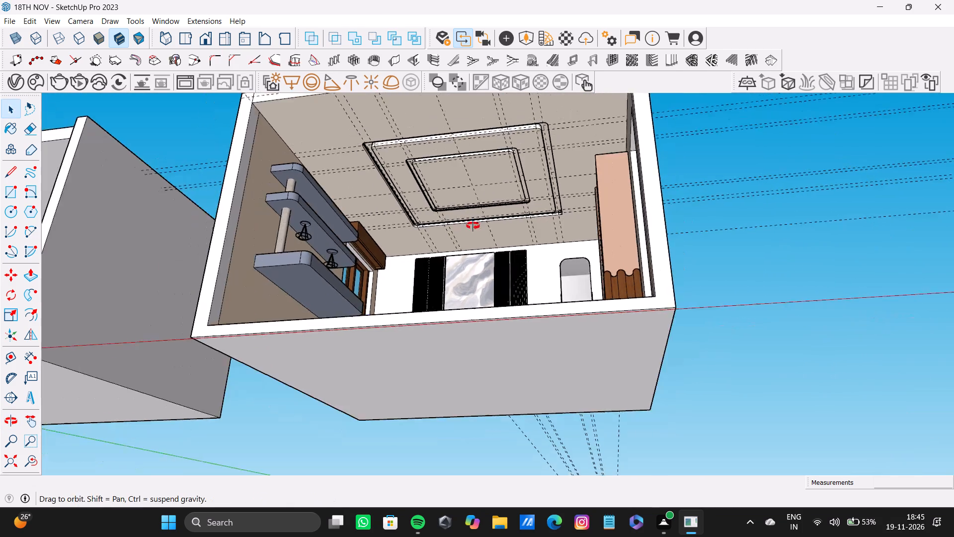
middle_click_drag(473, 226, 520, 321)
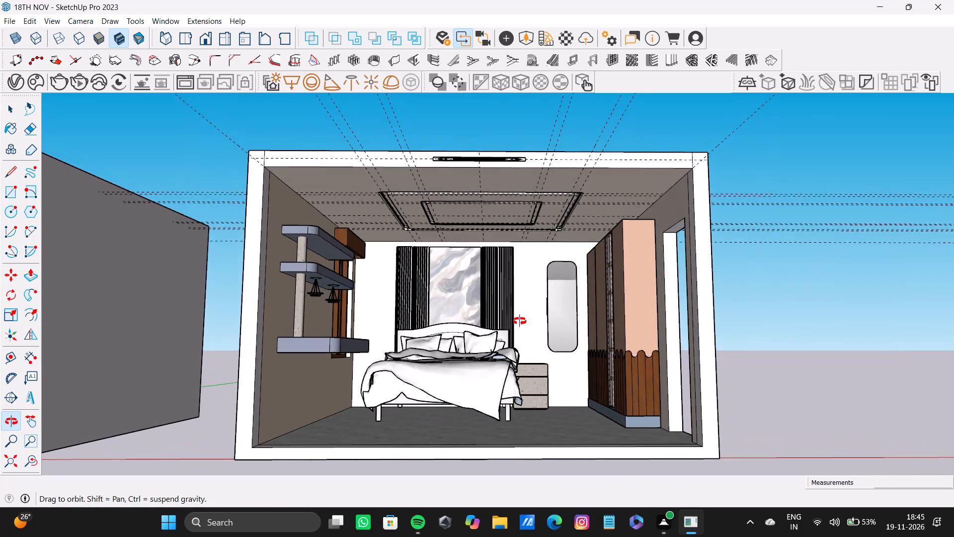
middle_click_drag(520, 321, 519, 322)
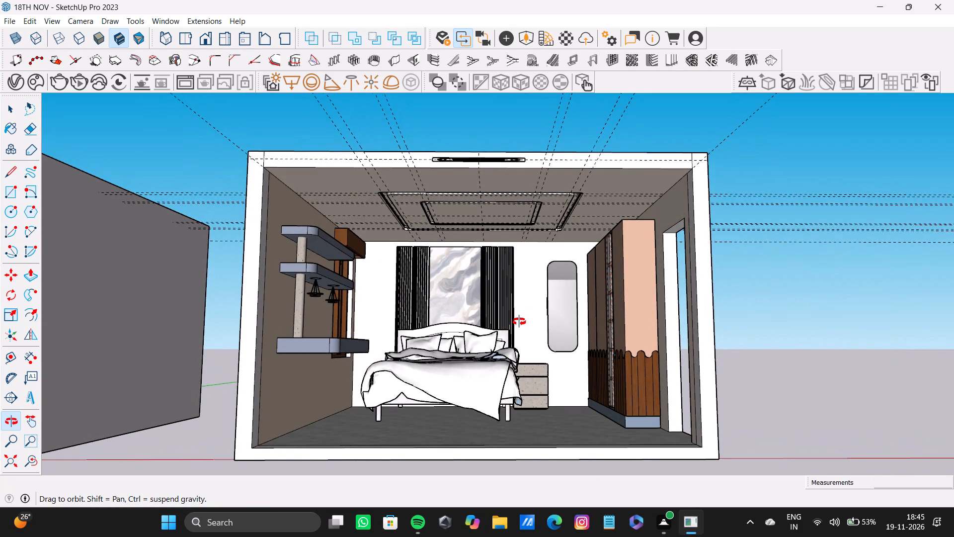
middle_click_drag(519, 322, 429, 372)
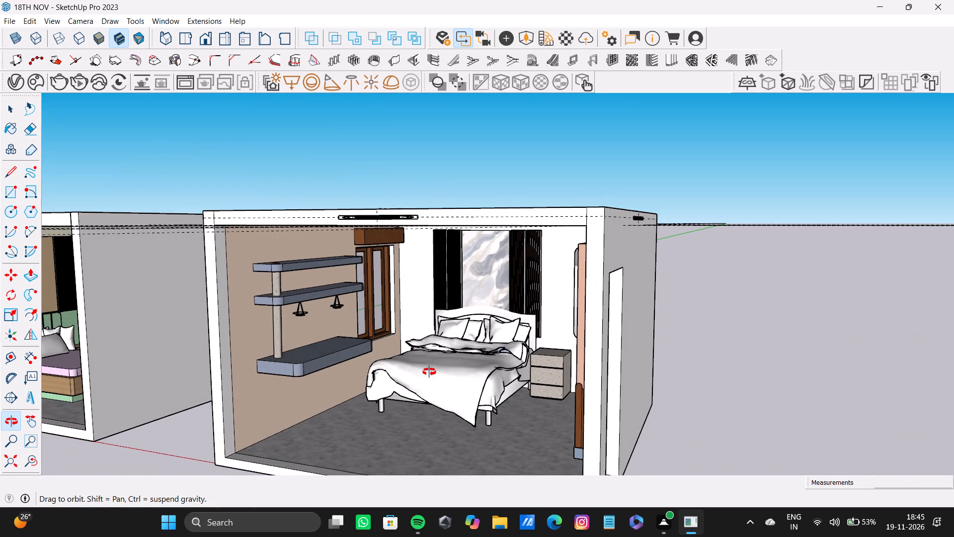
middle_click_drag(429, 372, 668, 364)
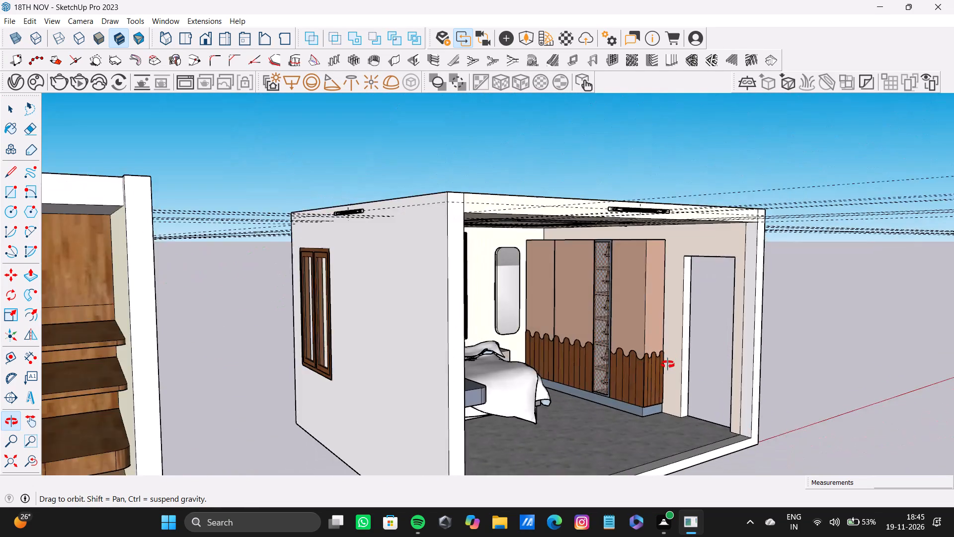
middle_click_drag(668, 364, 455, 353)
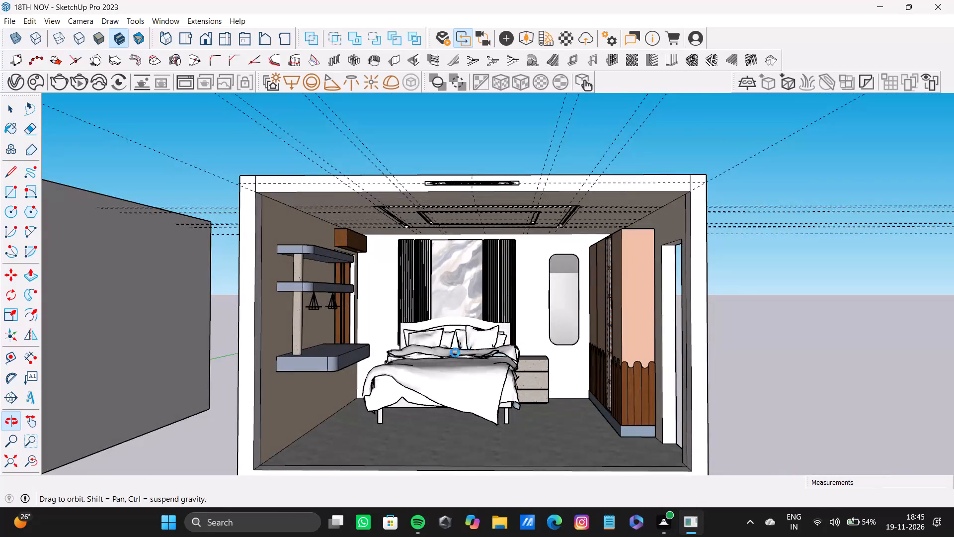
middle_click_drag(455, 353, 429, 366)
Import the Curtains model from Downloads and place it on the ground outside the bedroom, beside the door-side wall.
left_click(2, 21)
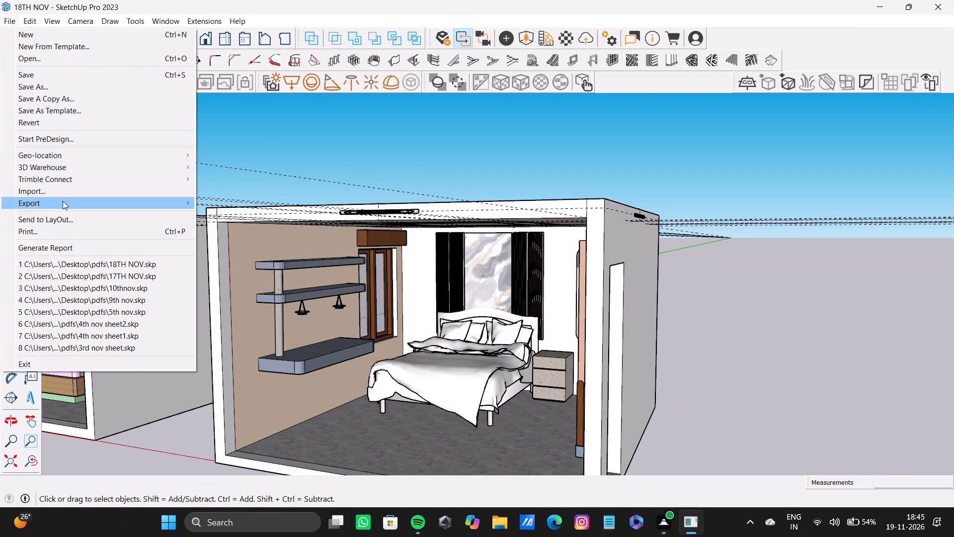
left_click(61, 193)
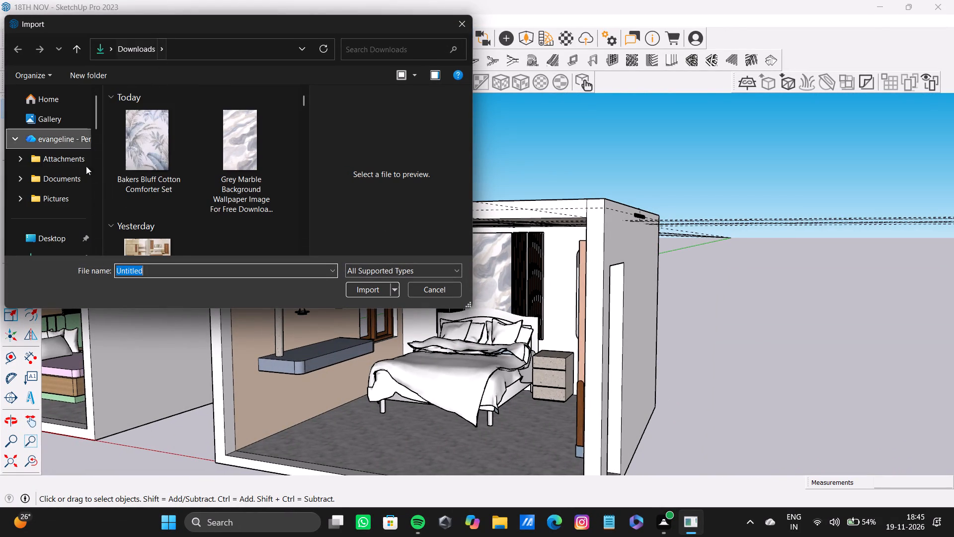
scroll(142, 185, "down", 7)
scroll(158, 175, "up", 6)
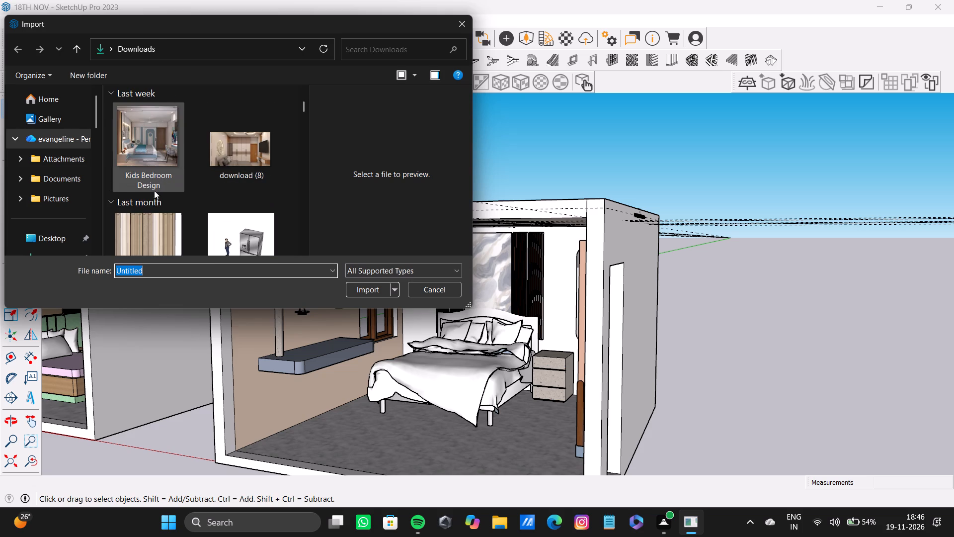
left_click(153, 212)
left_click(367, 289)
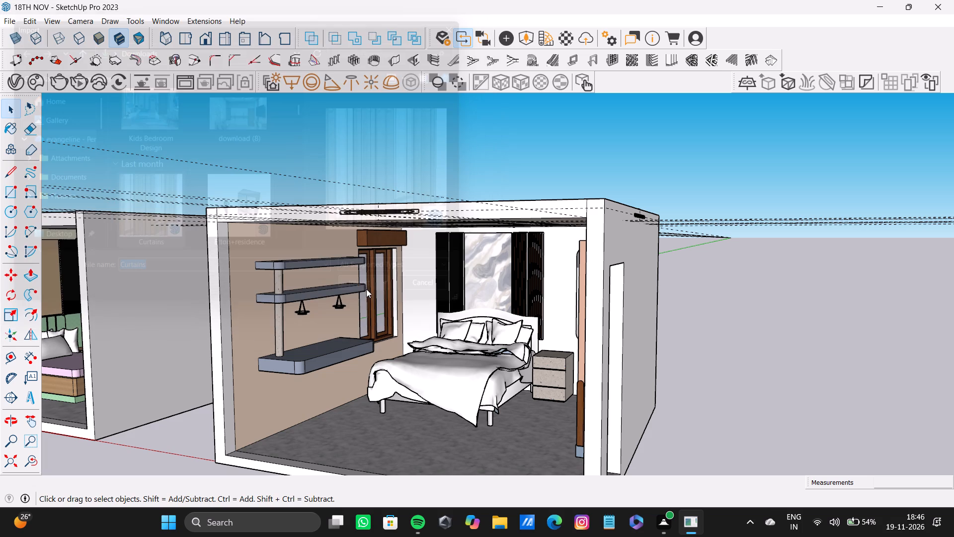
left_click(732, 386)
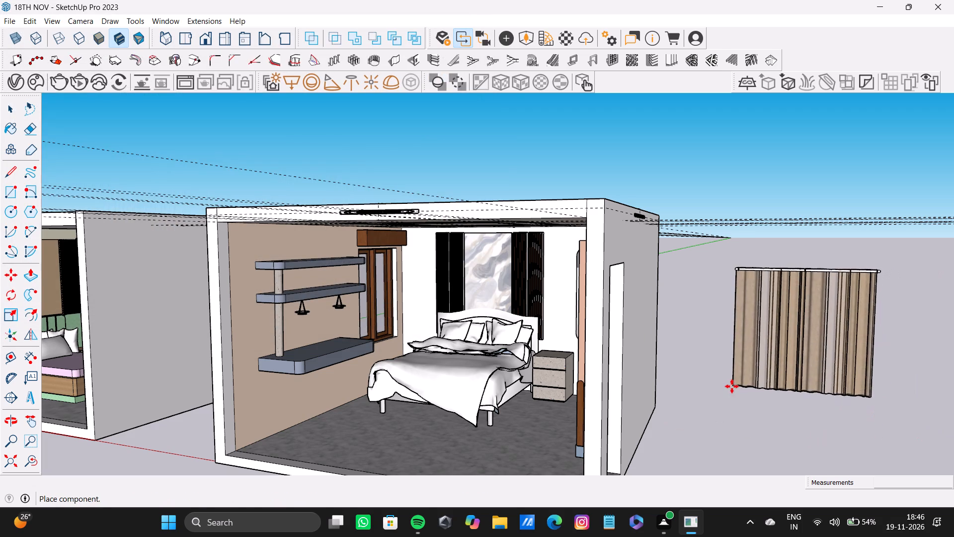
key("space")
Scale the curtain's width along the red axis to about 0.4, keeping its height.
scroll(688, 350, "down", 5)
middle_click_drag(735, 346, 631, 339, "shift")
scroll(852, 342, "up", 8)
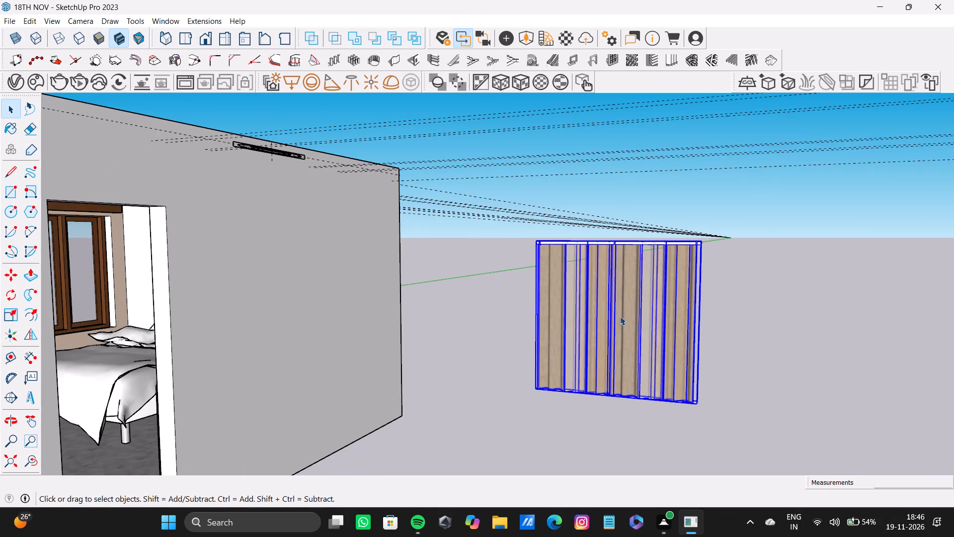
middle_click_drag(621, 315, 621, 340)
key("s")
middle_click_drag(571, 254, 567, 317)
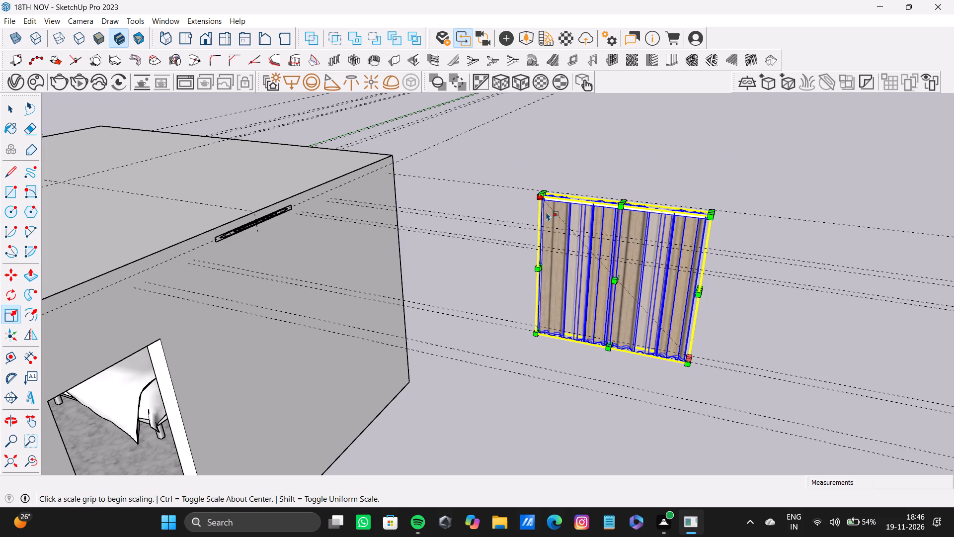
middle_click_drag(558, 266, 519, 272, "shift")
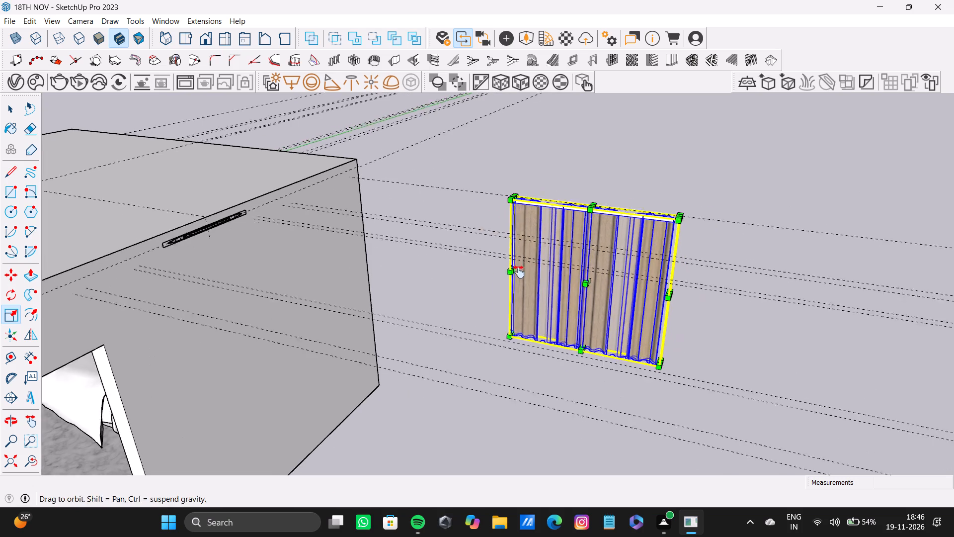
middle_click_drag(519, 272, 517, 272, "shift")
scroll(523, 285, "up", 5)
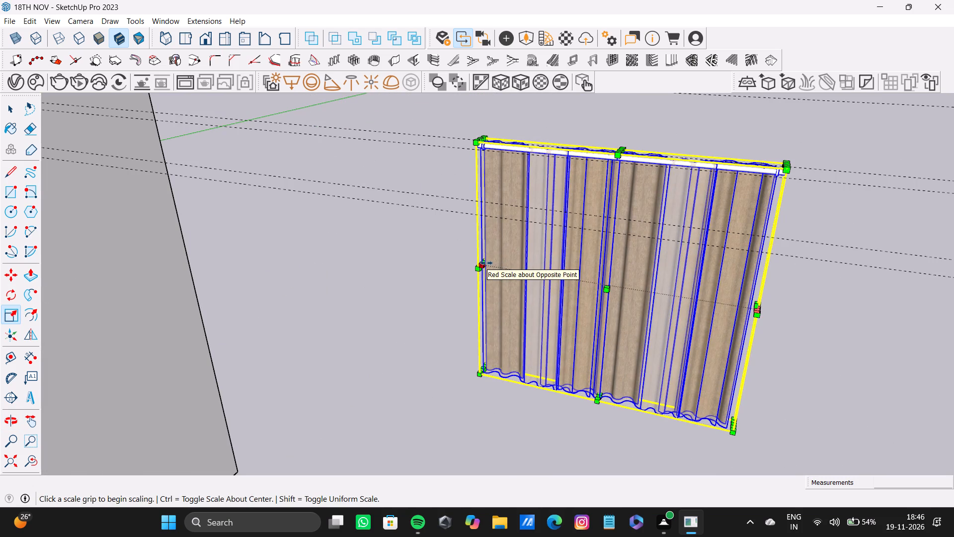
left_click_drag(486, 262, 628, 303)
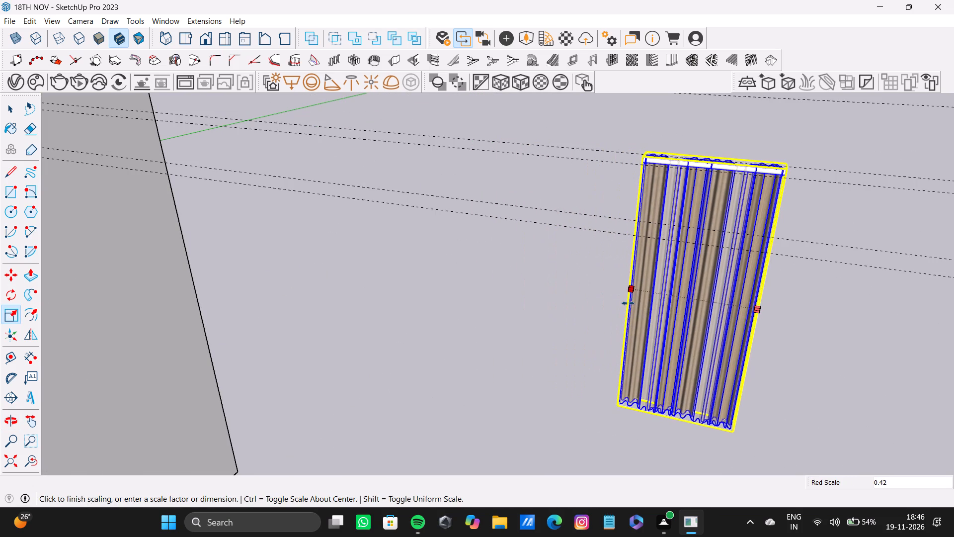
left_click_drag(628, 303, 643, 313)
key("space")
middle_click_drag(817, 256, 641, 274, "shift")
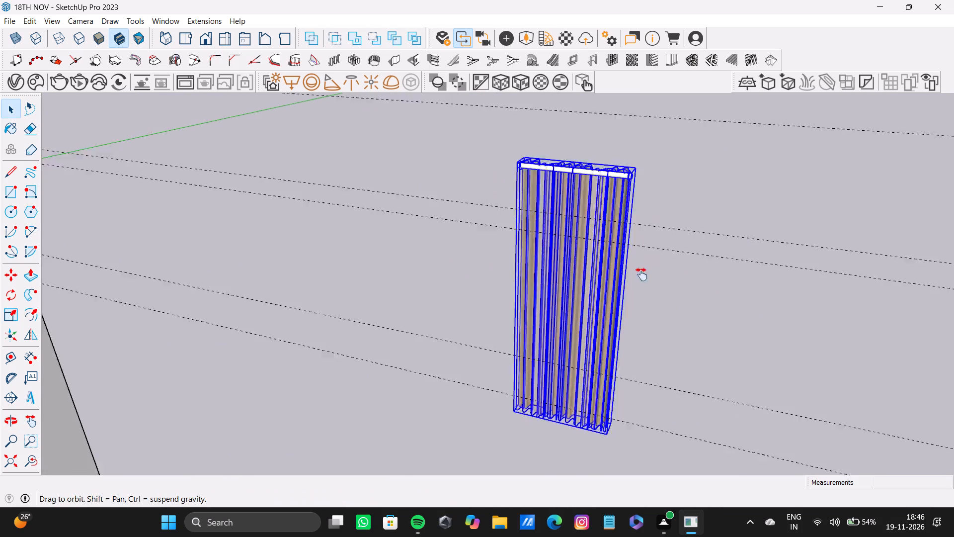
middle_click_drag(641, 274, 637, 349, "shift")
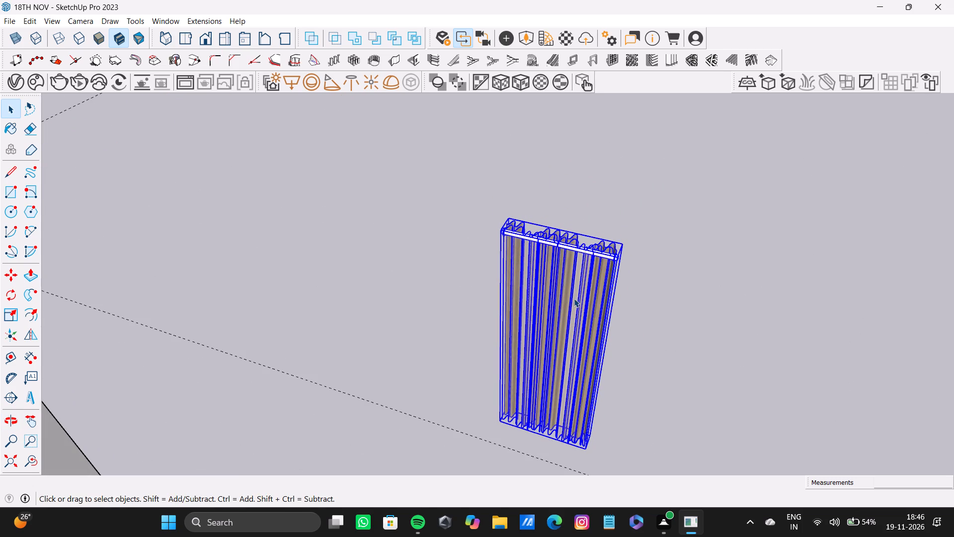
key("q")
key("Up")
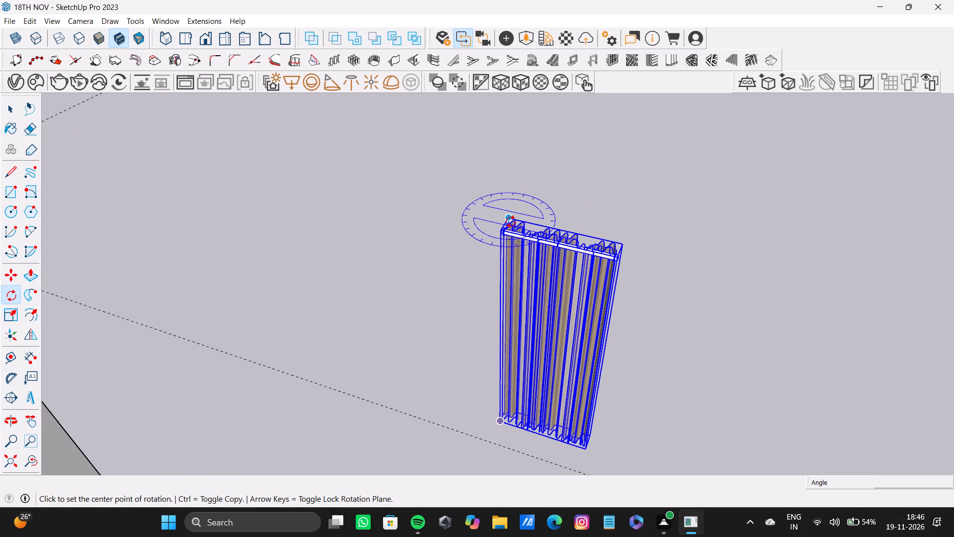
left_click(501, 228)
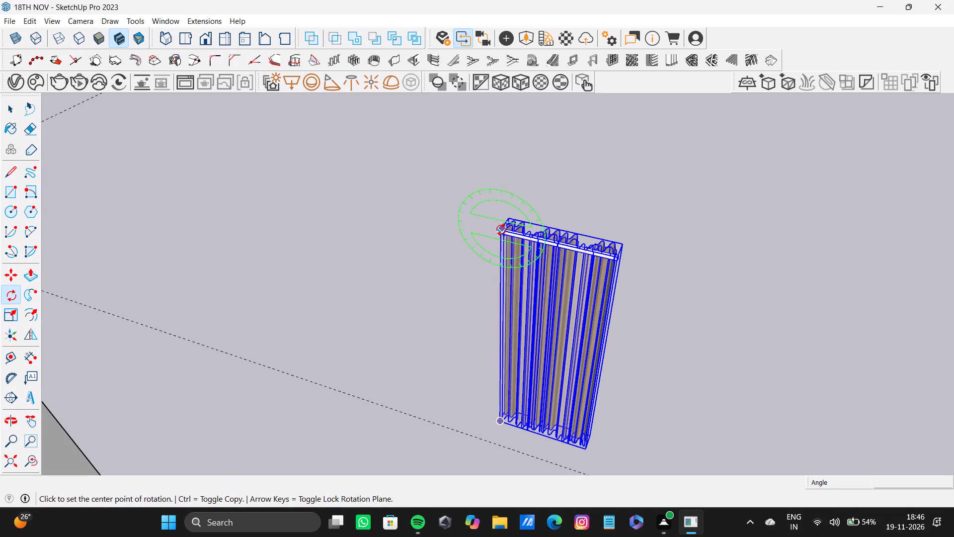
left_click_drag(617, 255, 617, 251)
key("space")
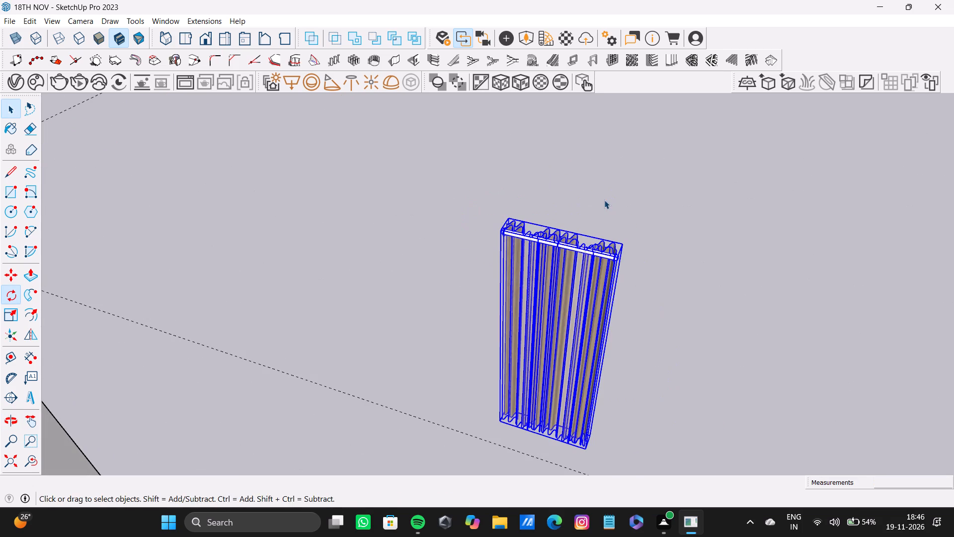
Rotate the narrowed curtain 90 degrees about the vertical axis around its top front corner.
key("q")
key("Up")
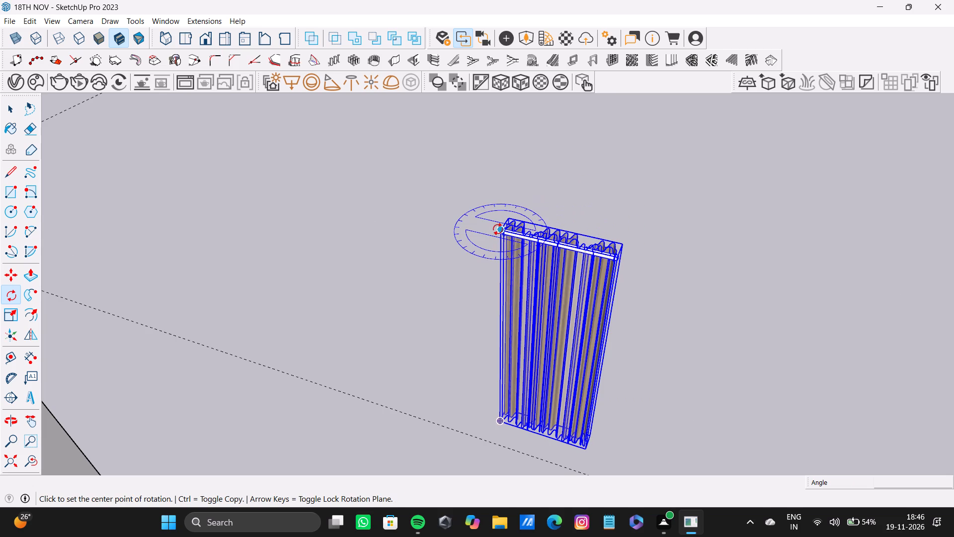
left_click(498, 229)
left_click(620, 258)
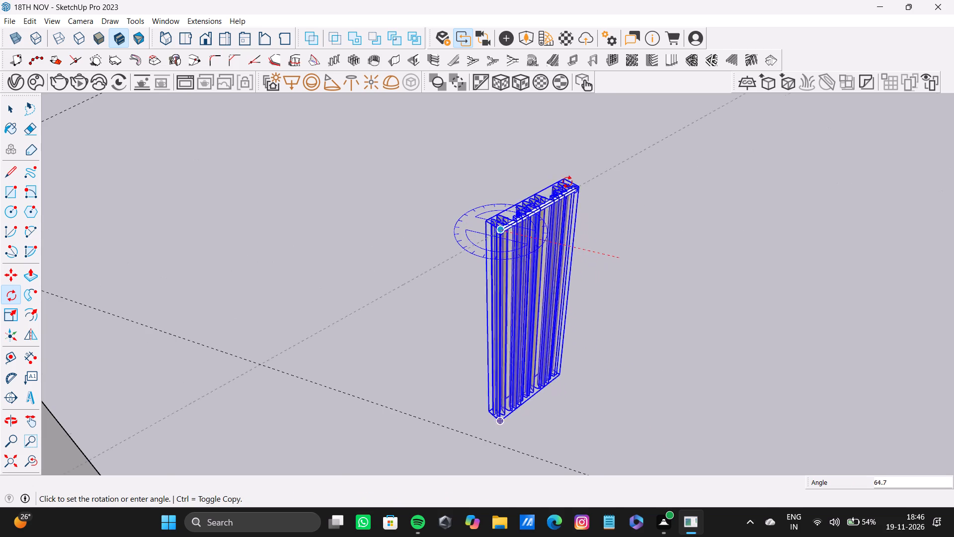
left_click(541, 175)
key("space")
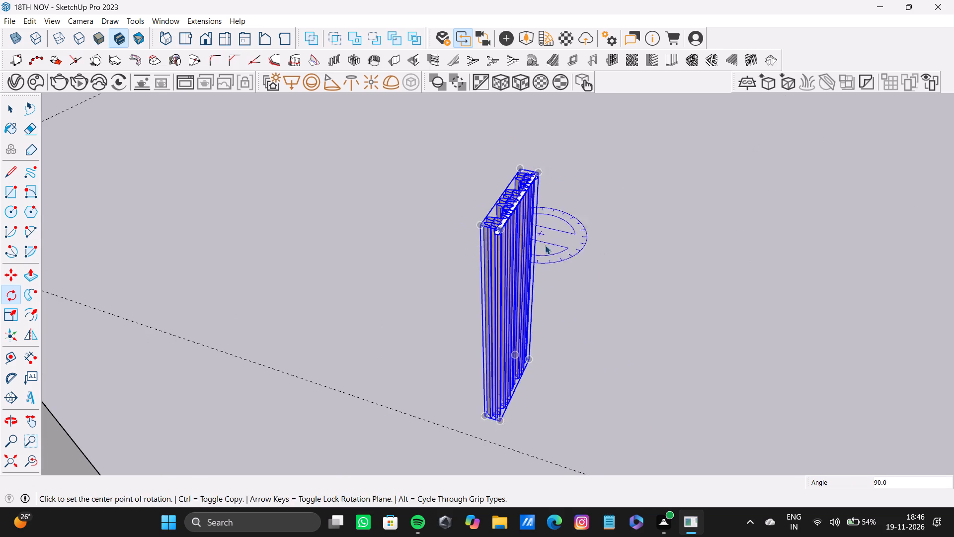
Move the curtain by its bottom corner into the bedroom, against the window wall between the shelves and the bed.
middle_click_drag(547, 334, 550, 280, "shift")
key("m")
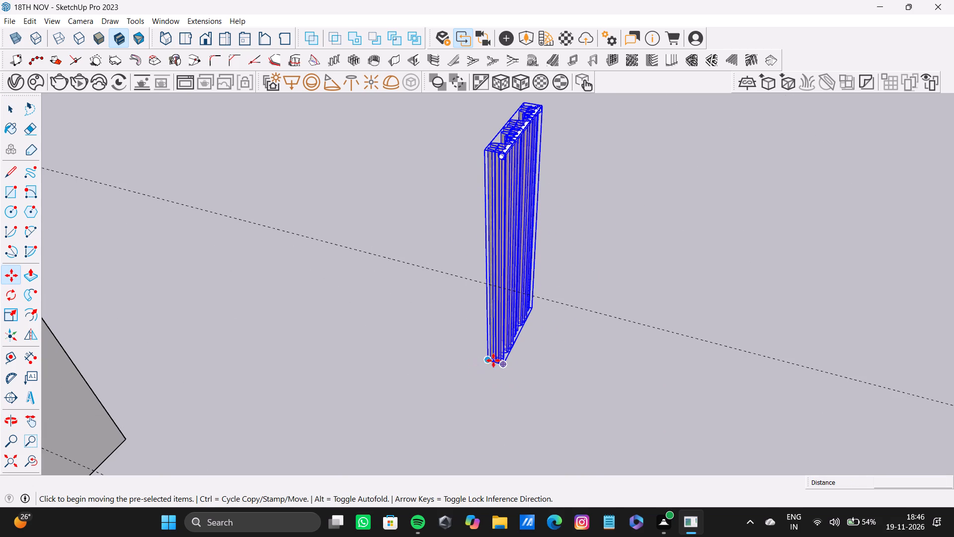
left_click(486, 361)
scroll(341, 348, "down", 9)
middle_click_drag(228, 340, 716, 244, "shift")
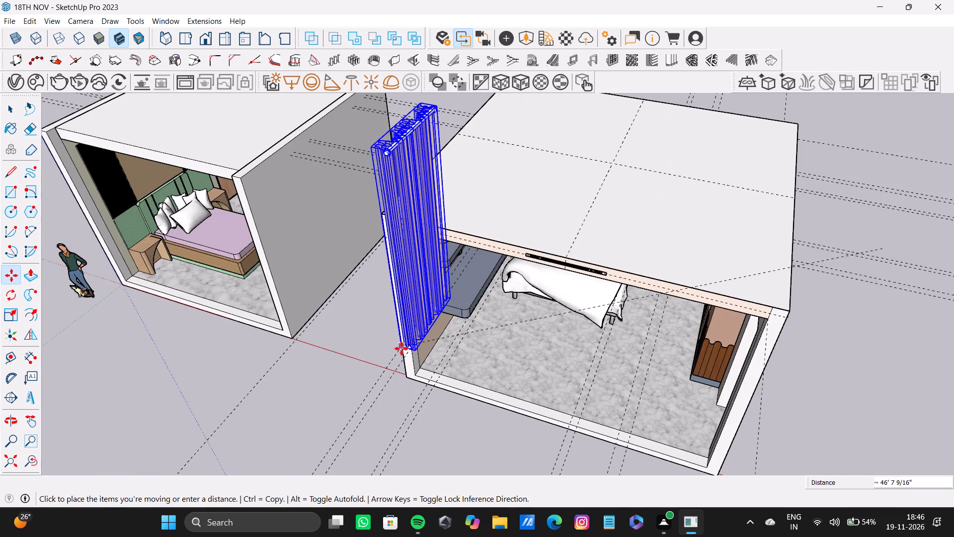
middle_click_drag(450, 340, 441, 254, "shift")
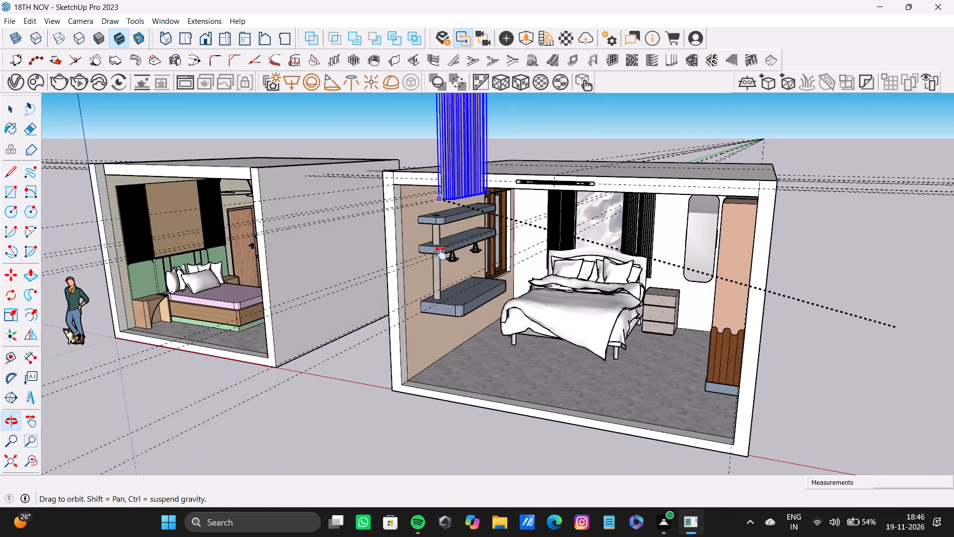
middle_click_drag(441, 254, 397, 234, "shift")
scroll(469, 264, "up", 12)
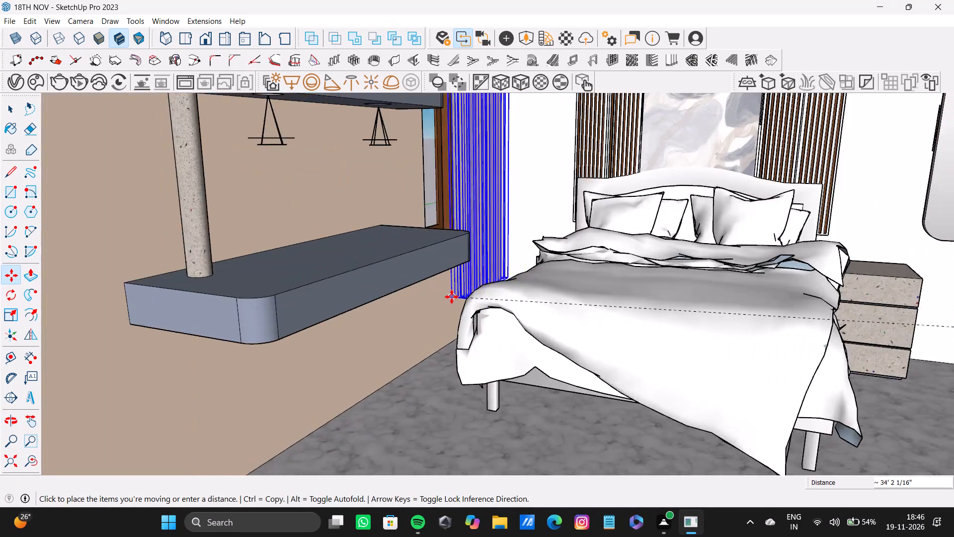
scroll(452, 297, "up", 6)
left_click(447, 380)
key("space")
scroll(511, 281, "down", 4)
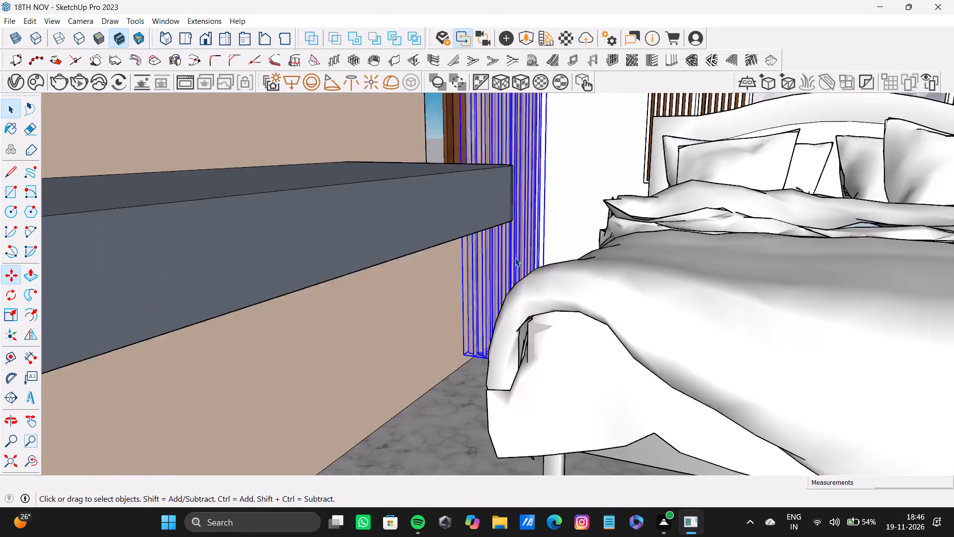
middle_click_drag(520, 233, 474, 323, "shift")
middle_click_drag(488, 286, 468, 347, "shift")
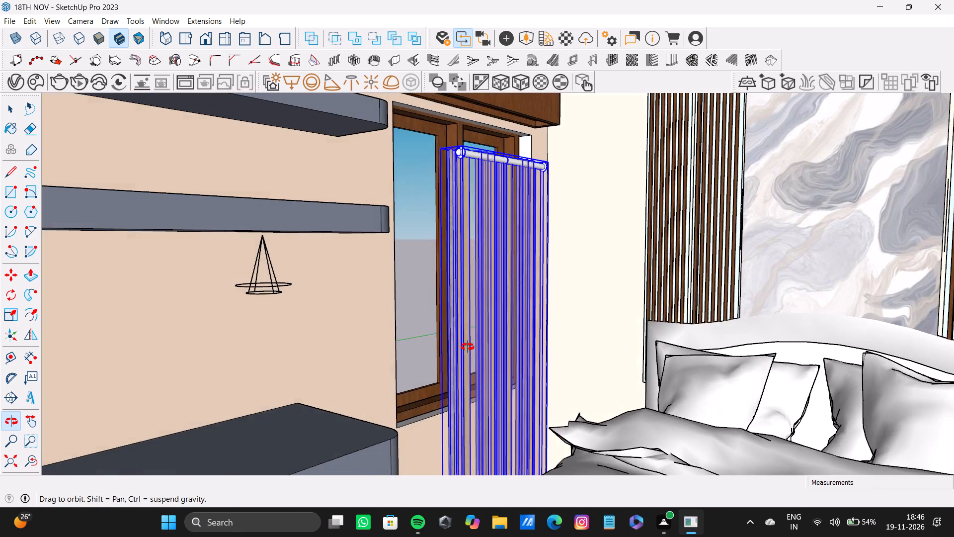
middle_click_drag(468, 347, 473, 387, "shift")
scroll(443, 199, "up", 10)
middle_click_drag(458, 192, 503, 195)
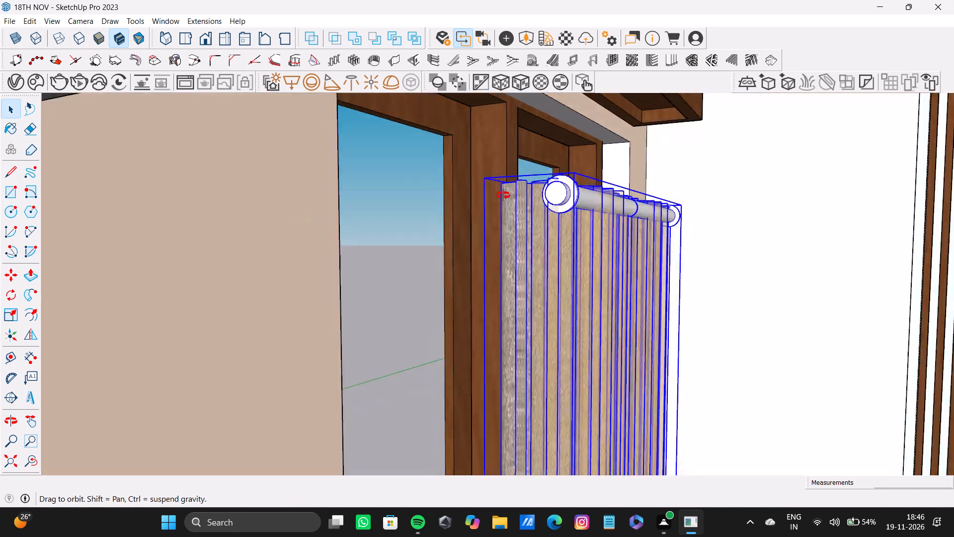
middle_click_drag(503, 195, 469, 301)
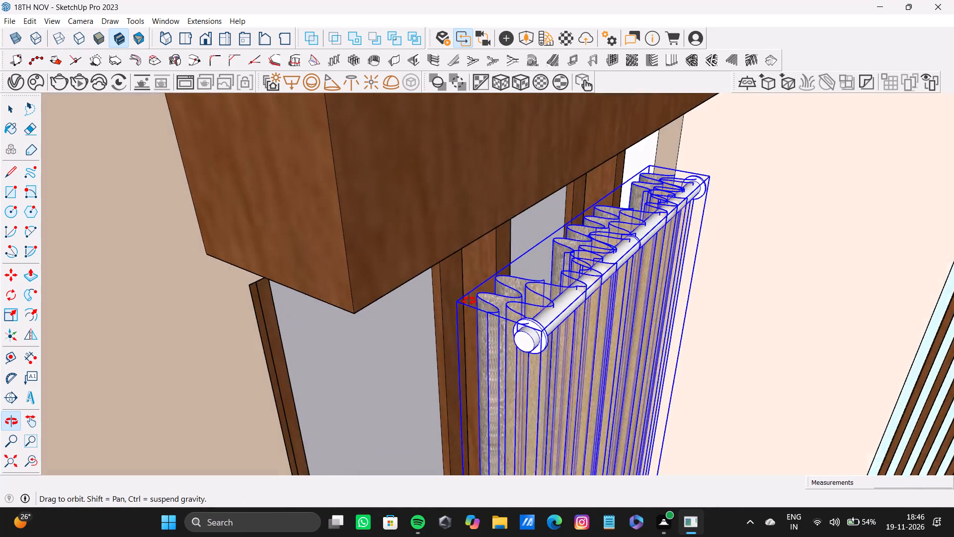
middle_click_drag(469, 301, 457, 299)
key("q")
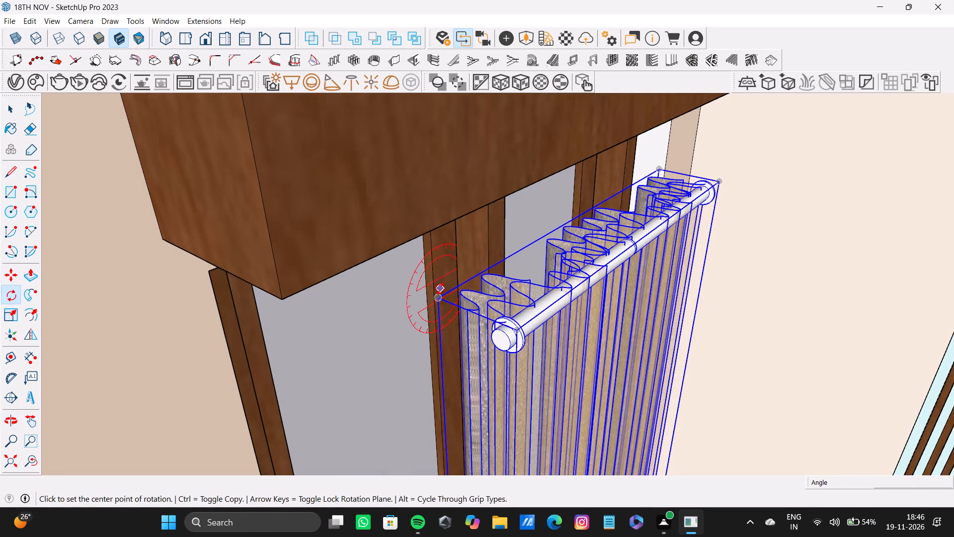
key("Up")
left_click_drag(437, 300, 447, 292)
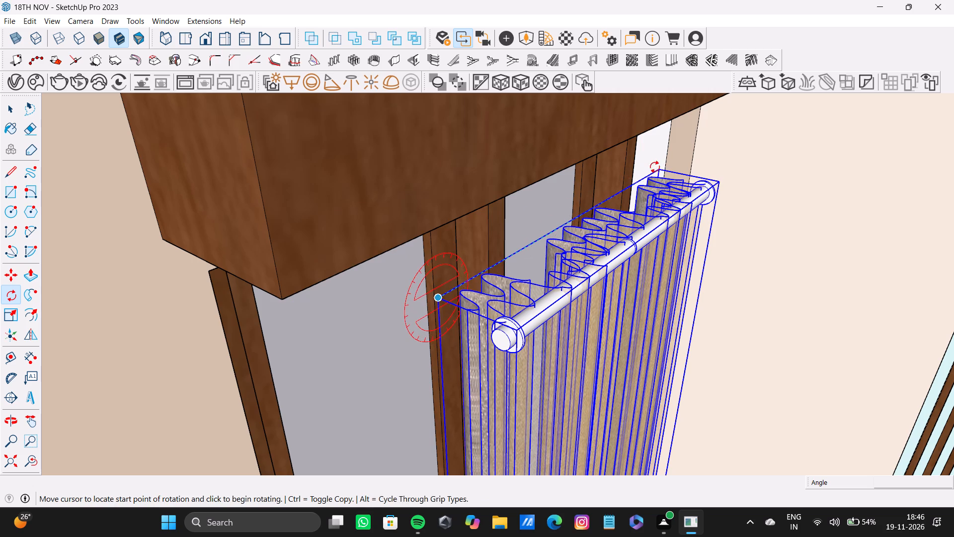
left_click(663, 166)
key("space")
Rotate the curtain 180 degrees about the vertical axis around its top corner beside the window.
key("q")
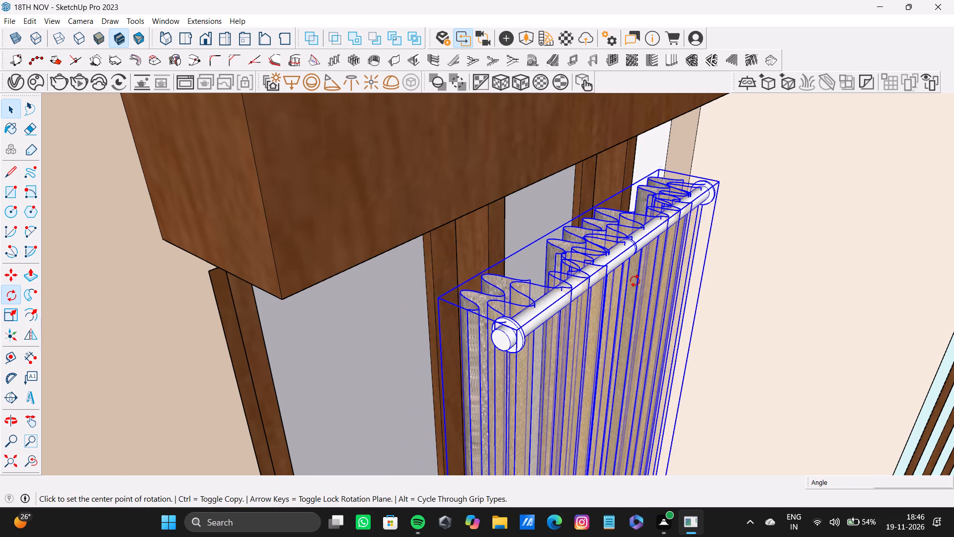
key("Up")
left_click(445, 298)
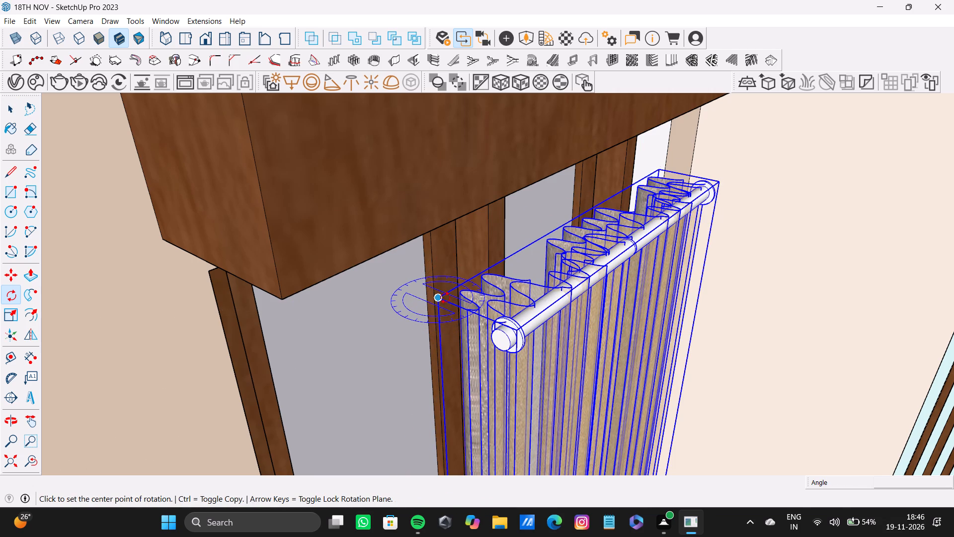
left_click(660, 167)
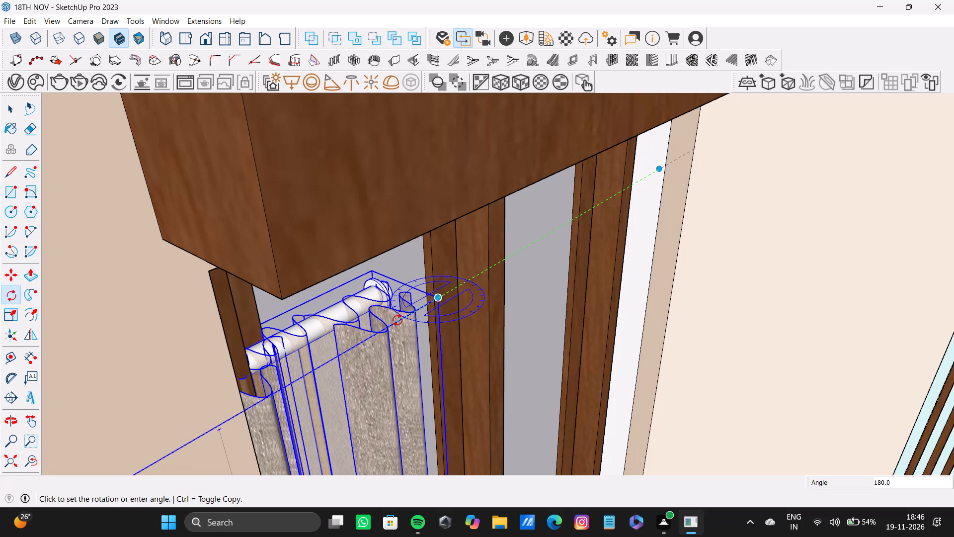
left_click(397, 319)
key("space")
Move the curtain by its top corner back to the bedroom window, placing that corner at the underside of the wooden pelmet.
key("m")
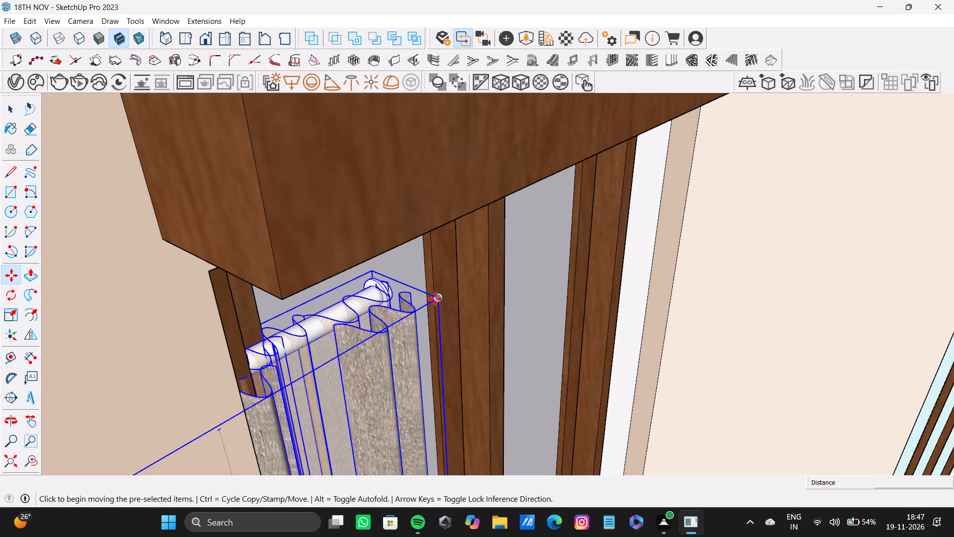
left_click_drag(435, 298, 448, 293)
scroll(598, 223, "down", 8)
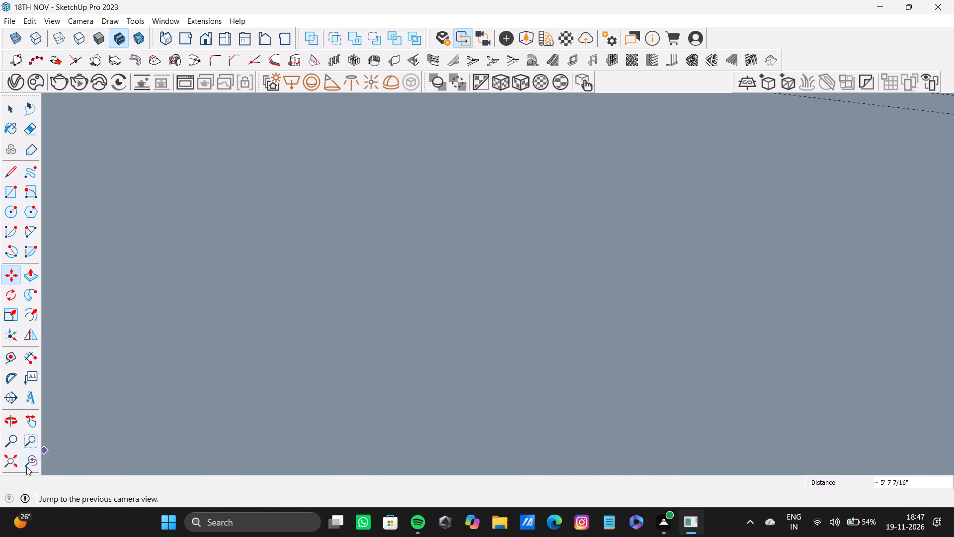
left_click(5, 454)
middle_click_drag(402, 336, 406, 327)
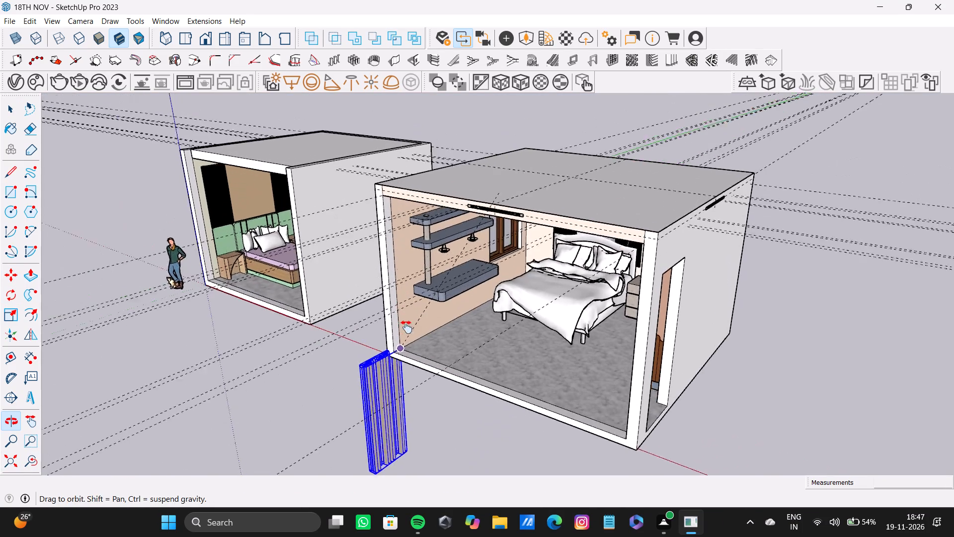
middle_click_drag(406, 327, 399, 275)
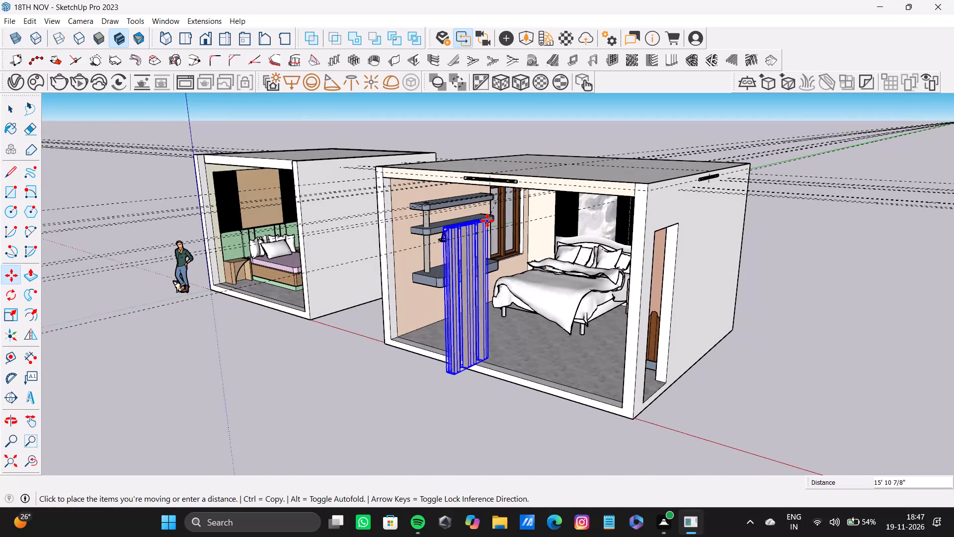
scroll(544, 204, "up", 7)
middle_click_drag(522, 198, 561, 210, "shift")
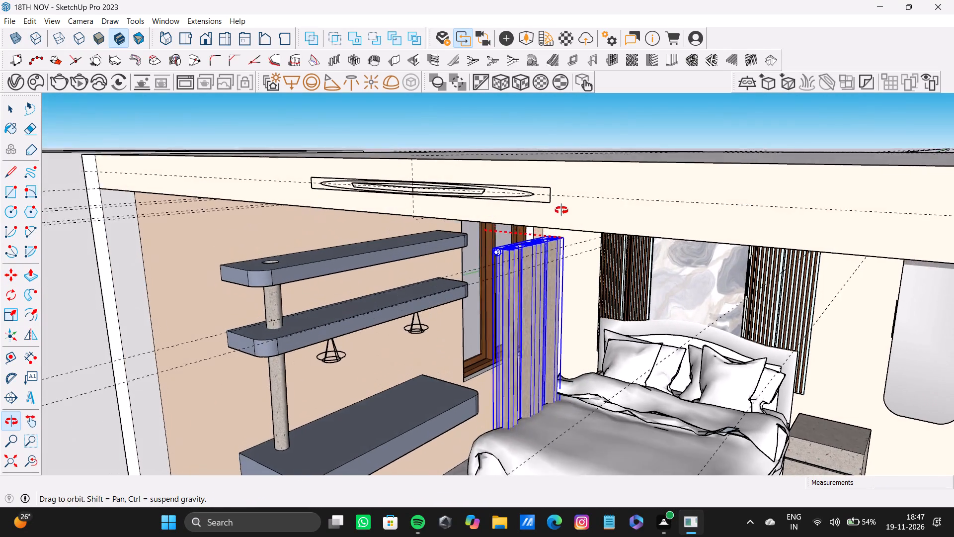
middle_click_drag(561, 210, 552, 190, "shift")
scroll(509, 276, "up", 6)
middle_click_drag(549, 254, 564, 281, "shift")
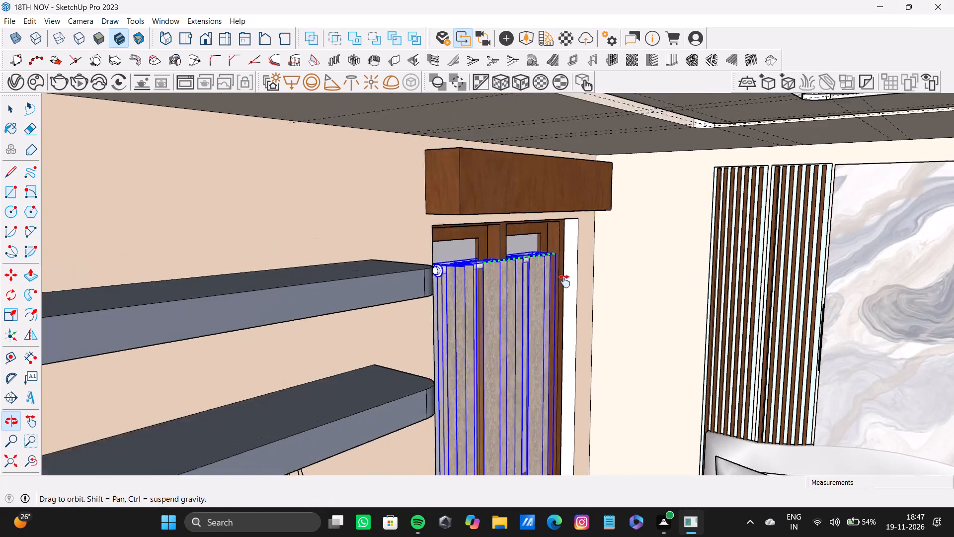
middle_click_drag(564, 281, 542, 231, "shift")
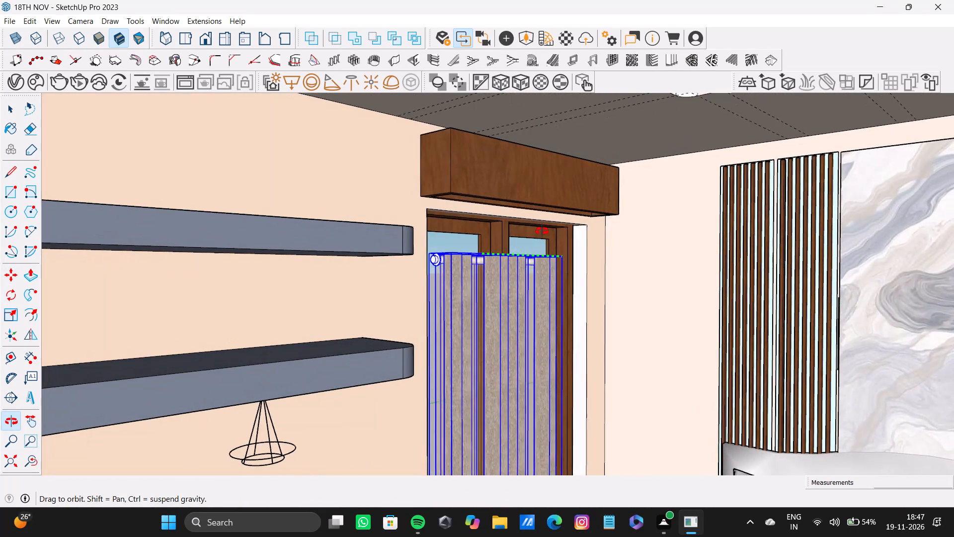
middle_click_drag(542, 231, 515, 189, "shift")
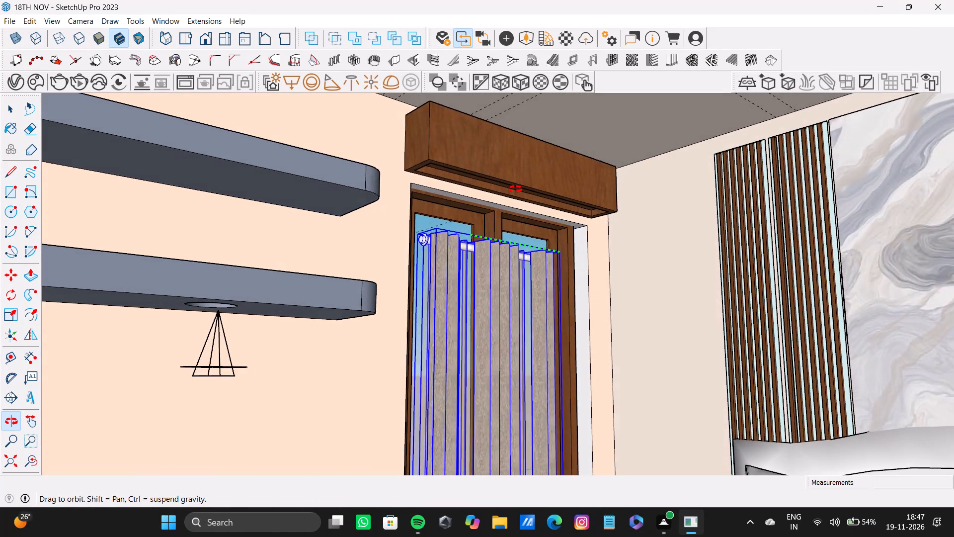
middle_click_drag(515, 189, 530, 202, "shift")
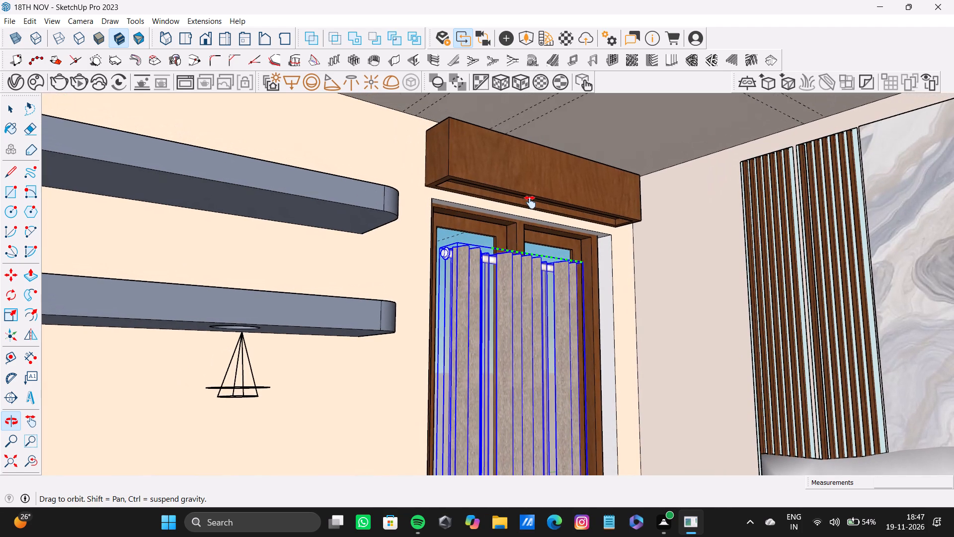
middle_click_drag(530, 202, 530, 202, "shift")
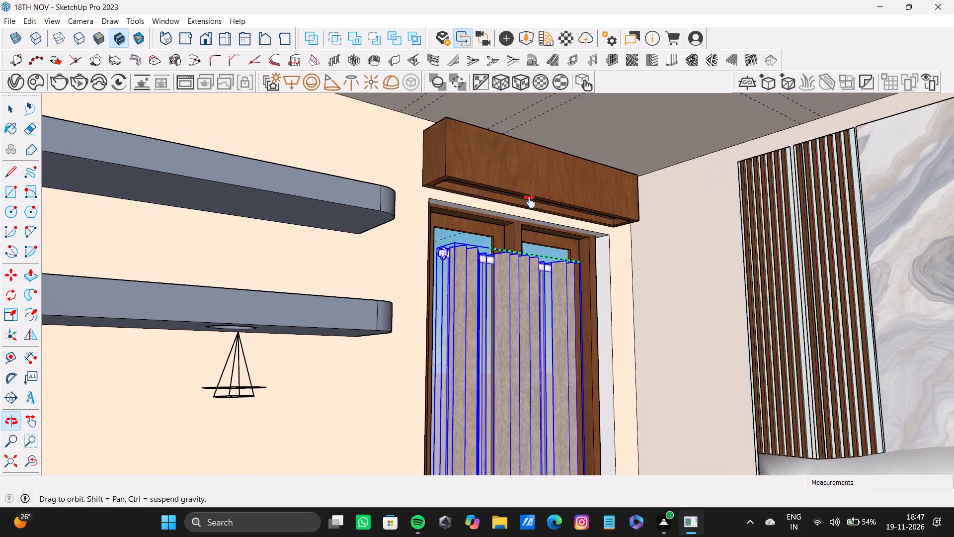
middle_click_drag(530, 202, 532, 196, "shift")
scroll(555, 204, "up", 12)
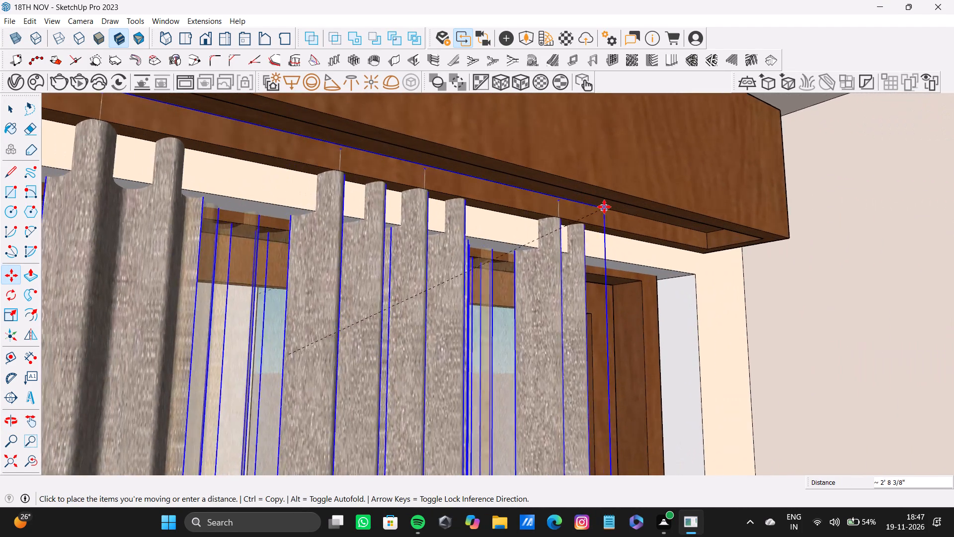
scroll(604, 207, "up", 2)
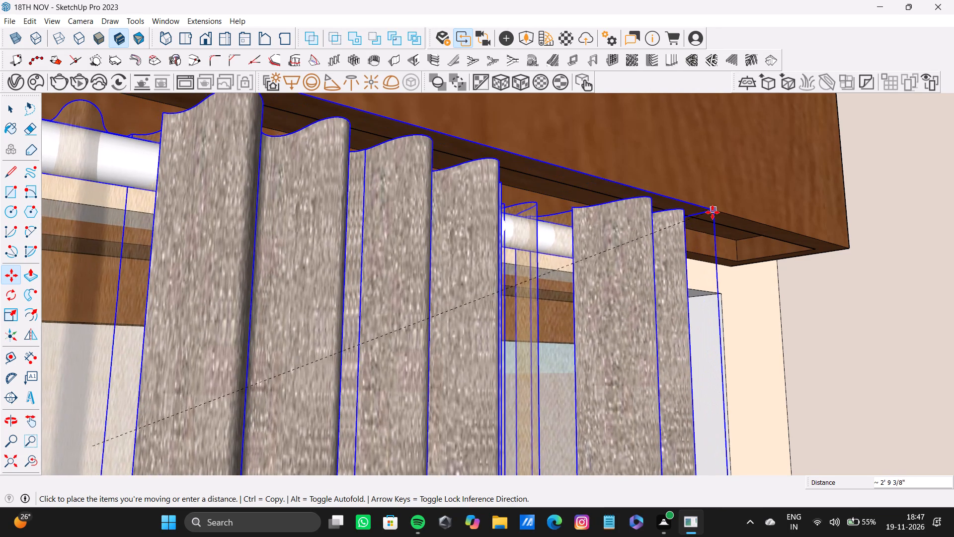
left_click(713, 212)
Move the curtain by its rod end about 6 1/8" toward the bed-wall end of the pelmet.
middle_click_drag(684, 276, 434, 262)
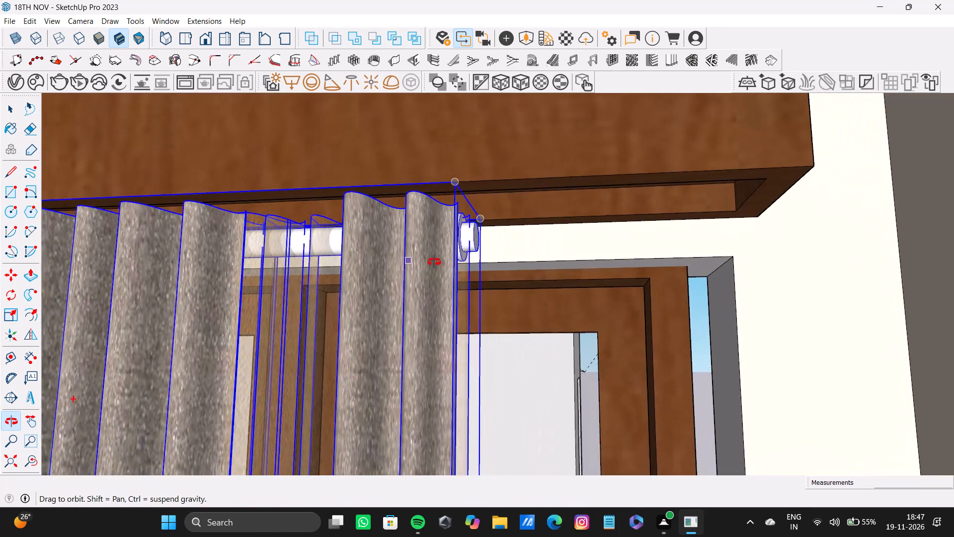
middle_click_drag(434, 262, 453, 245)
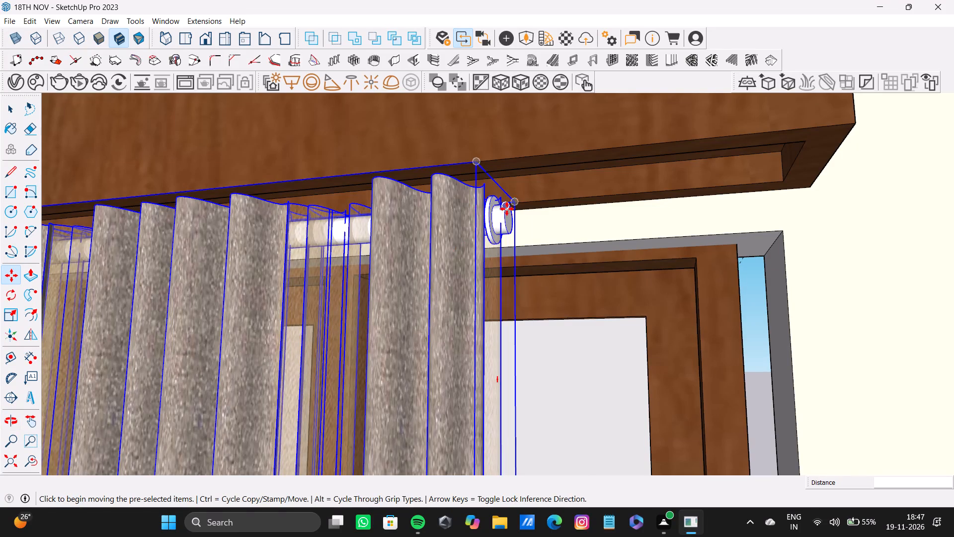
left_click(507, 209)
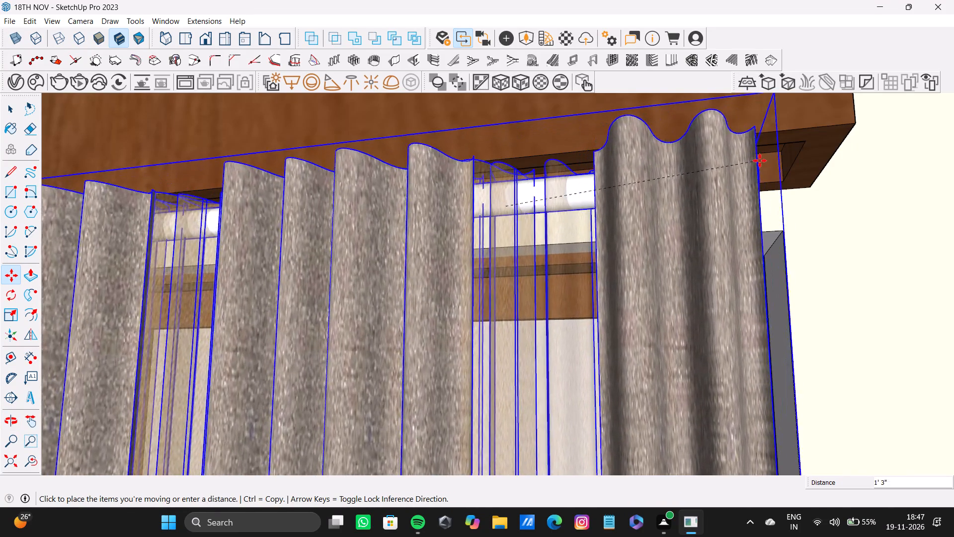
middle_click_drag(765, 155, 654, 178)
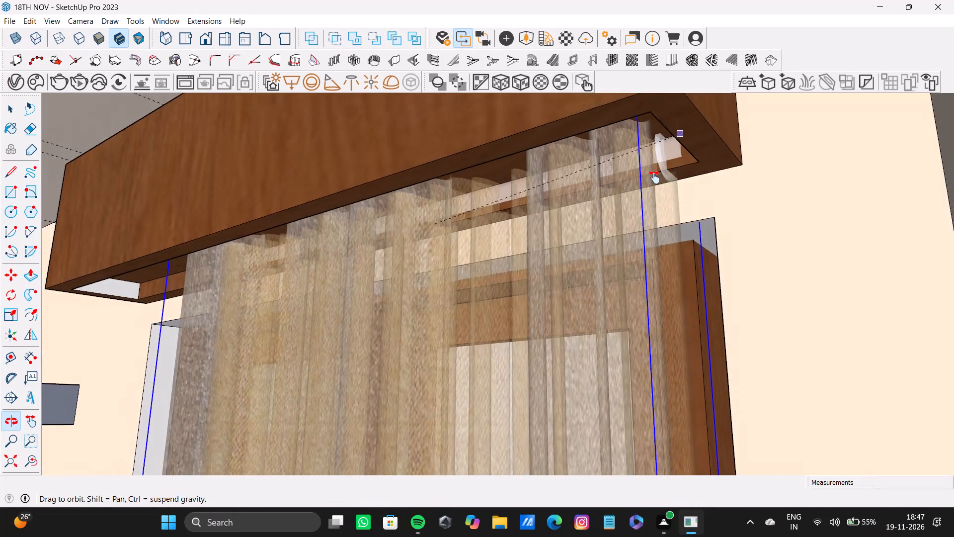
middle_click_drag(654, 178, 640, 192)
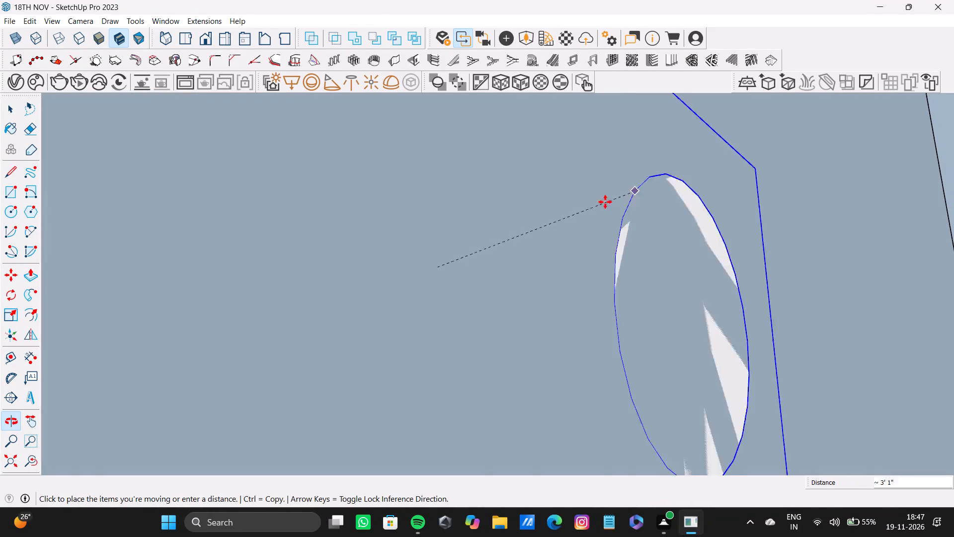
left_click(28, 465)
middle_click_drag(53, 439, 244, 325)
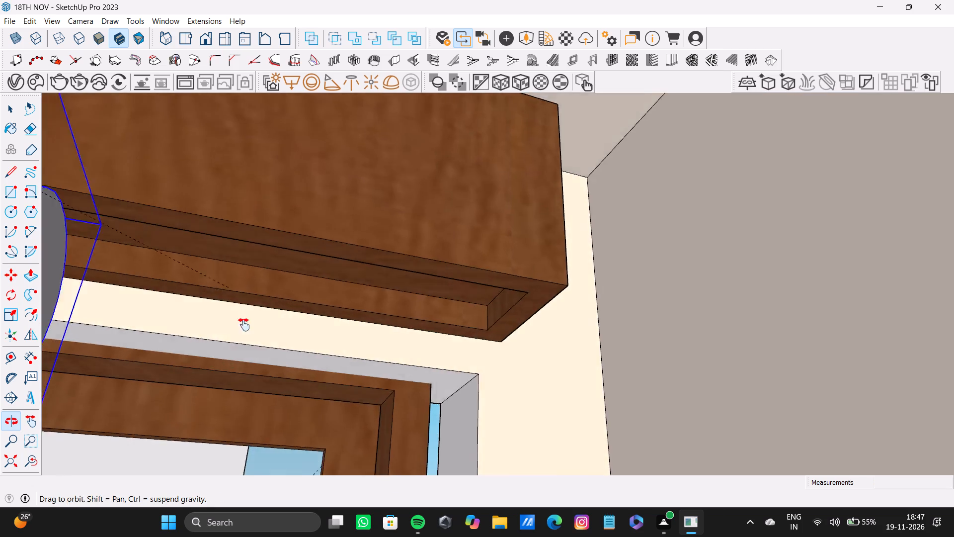
middle_click_drag(244, 325, 489, 346)
scroll(604, 268, "up", 3)
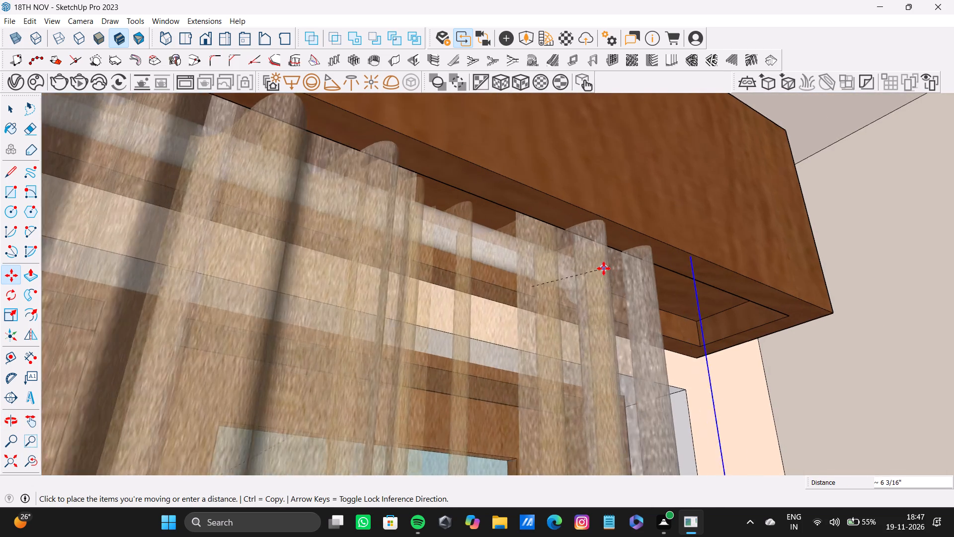
scroll(604, 268, "up", 2)
left_click(667, 264)
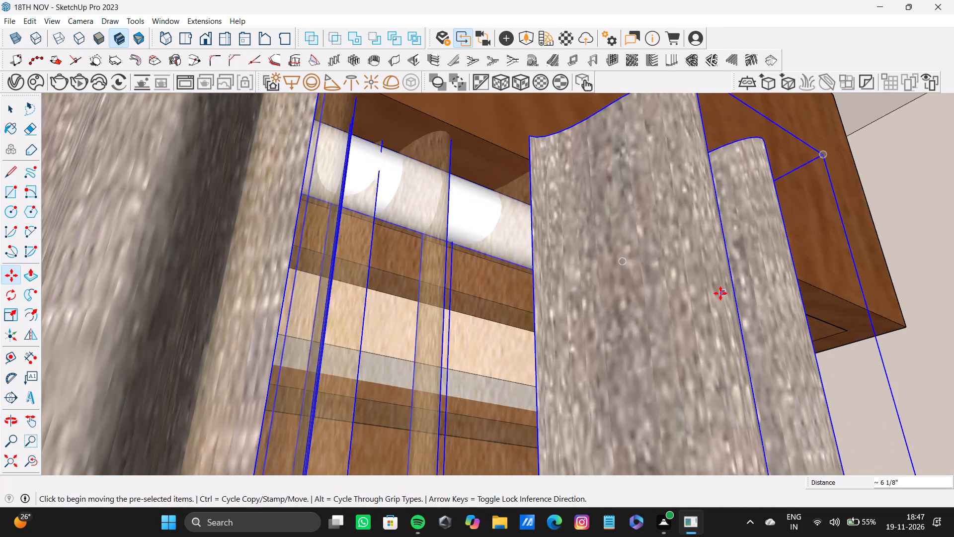
Move the curtain by its top rod-end corner about 1' 7/16" along the pelmet to the recess's end beside the bed wall.
middle_click_drag(720, 292, 361, 350)
left_click_drag(602, 173, 613, 173)
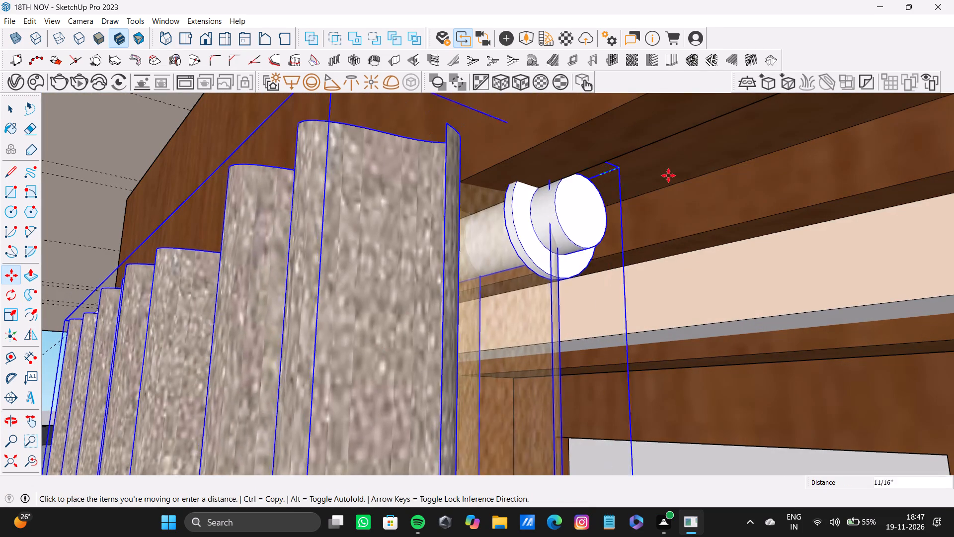
middle_click_drag(867, 114, 658, 199, "shift")
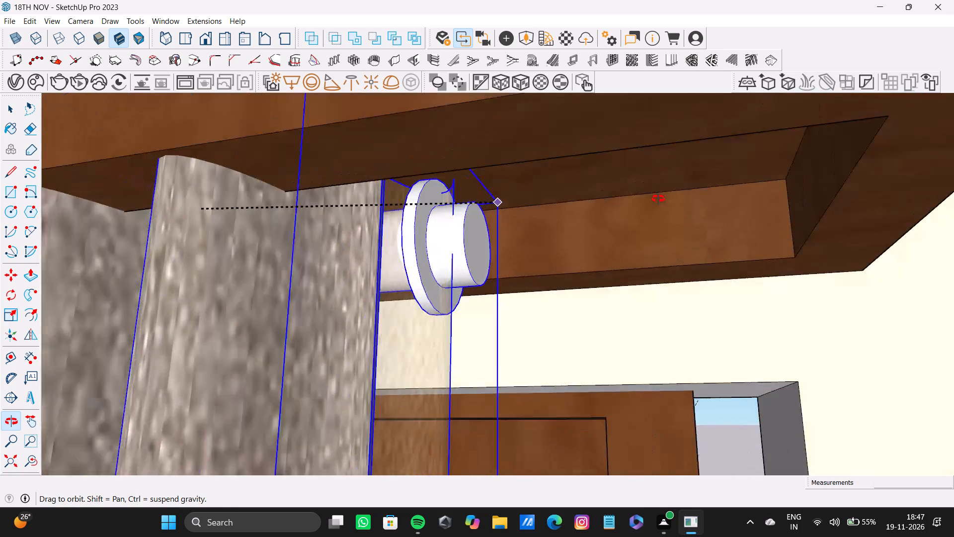
middle_click_drag(658, 199, 631, 205, "shift")
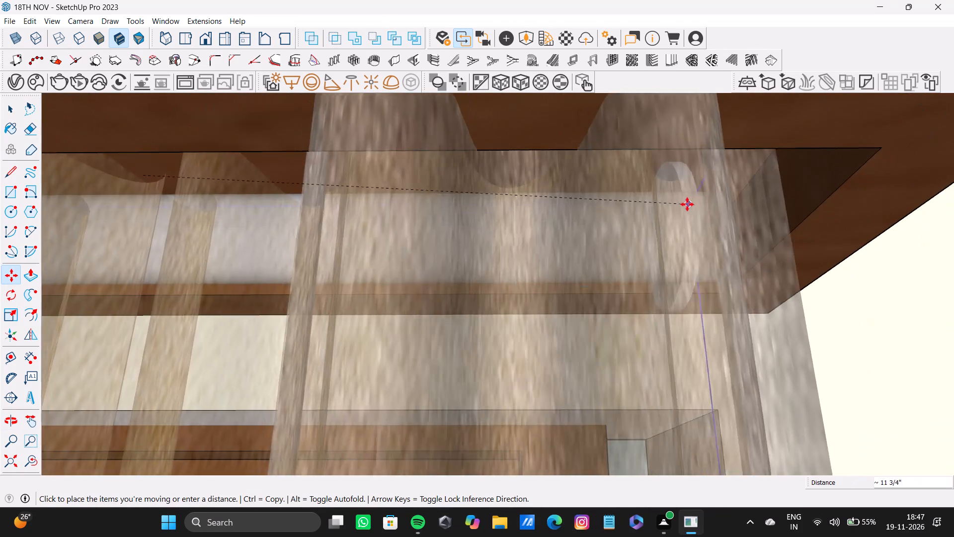
middle_click_drag(705, 176, 674, 169)
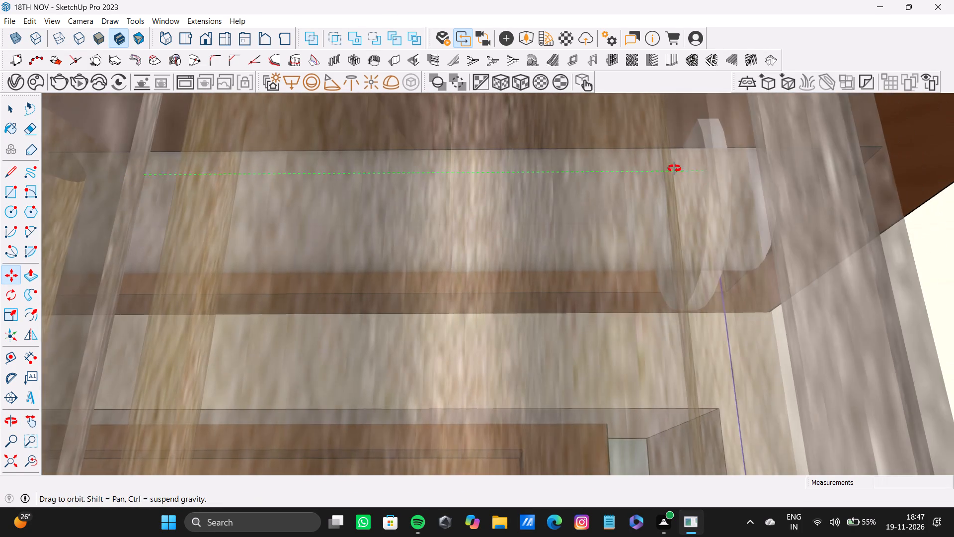
middle_click_drag(674, 169, 530, 177)
scroll(653, 198, "down", 6)
middle_click_drag(659, 192, 447, 251, "shift")
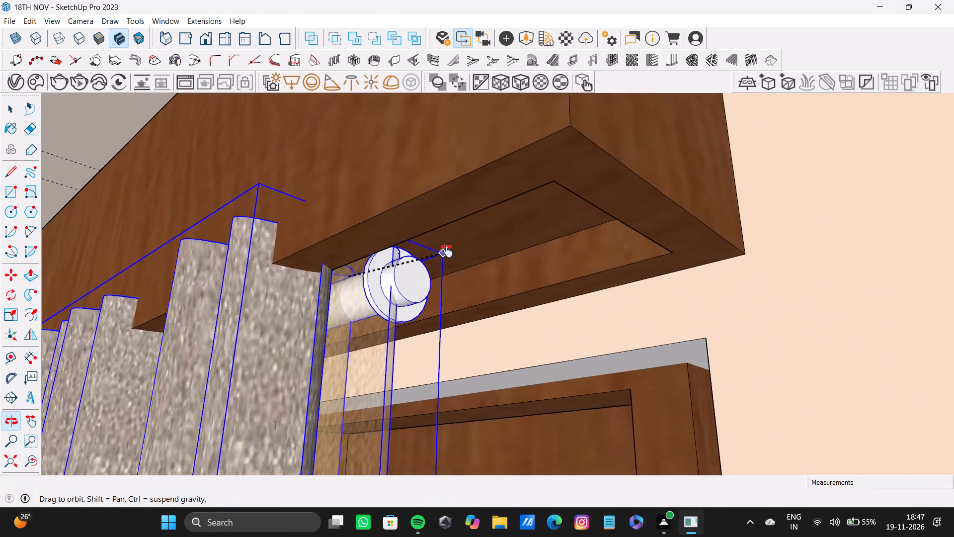
middle_click_drag(447, 251, 463, 208, "shift")
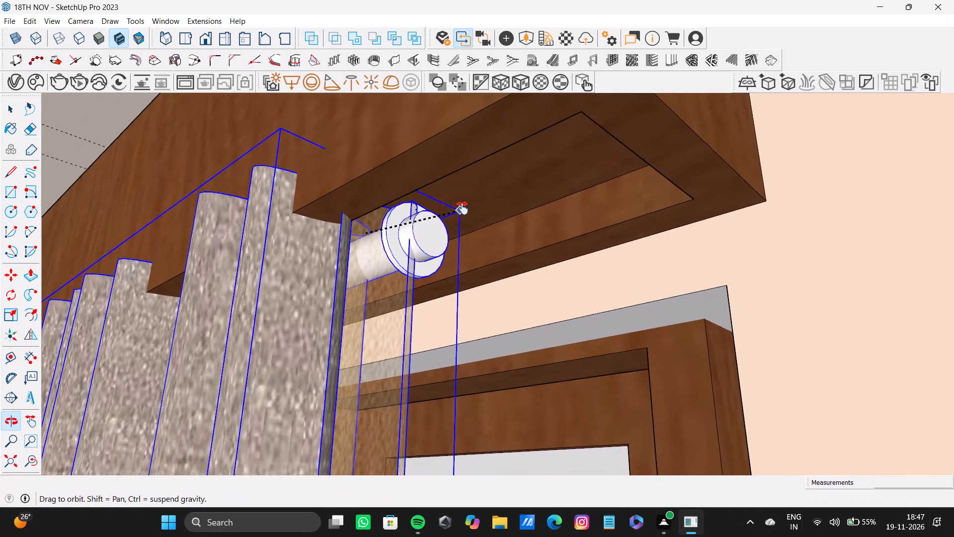
middle_click_drag(463, 208, 466, 197, "shift")
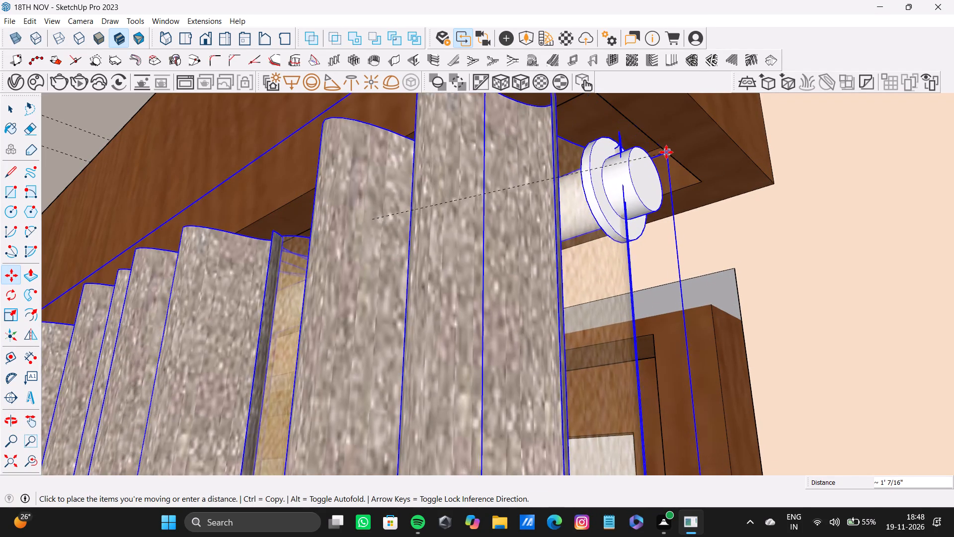
left_click(668, 147)
key("space")
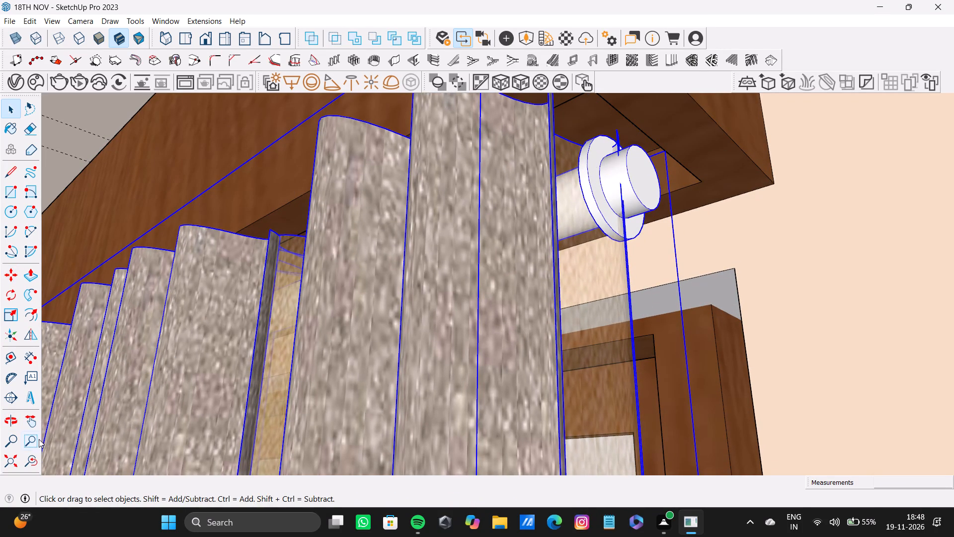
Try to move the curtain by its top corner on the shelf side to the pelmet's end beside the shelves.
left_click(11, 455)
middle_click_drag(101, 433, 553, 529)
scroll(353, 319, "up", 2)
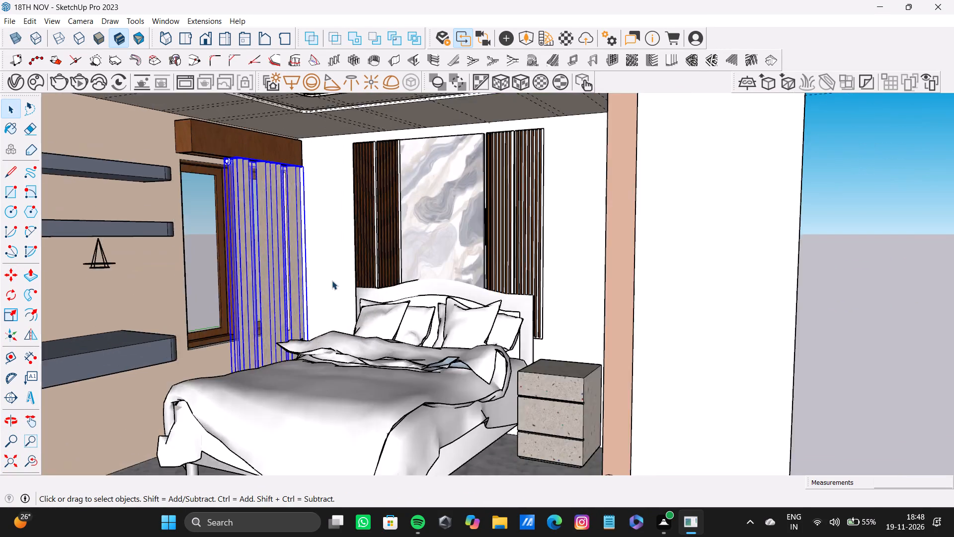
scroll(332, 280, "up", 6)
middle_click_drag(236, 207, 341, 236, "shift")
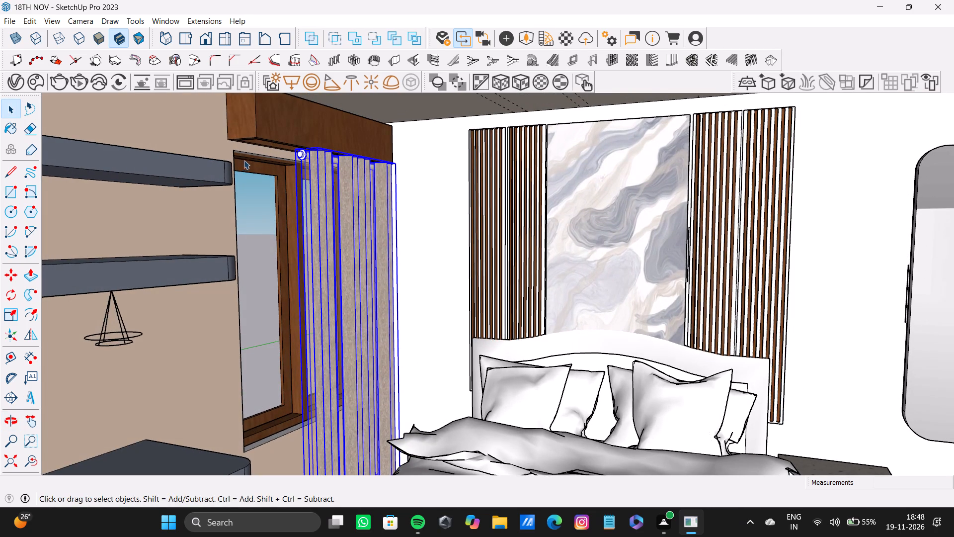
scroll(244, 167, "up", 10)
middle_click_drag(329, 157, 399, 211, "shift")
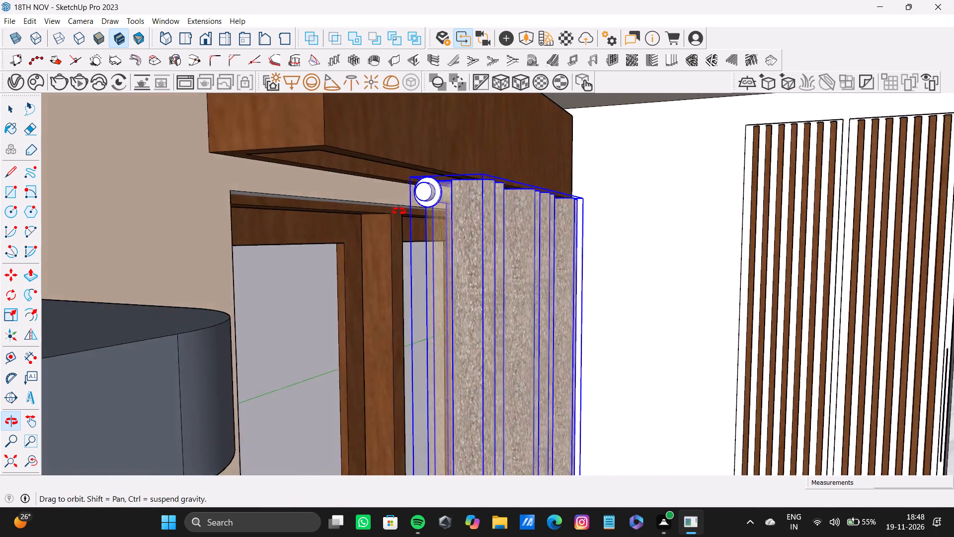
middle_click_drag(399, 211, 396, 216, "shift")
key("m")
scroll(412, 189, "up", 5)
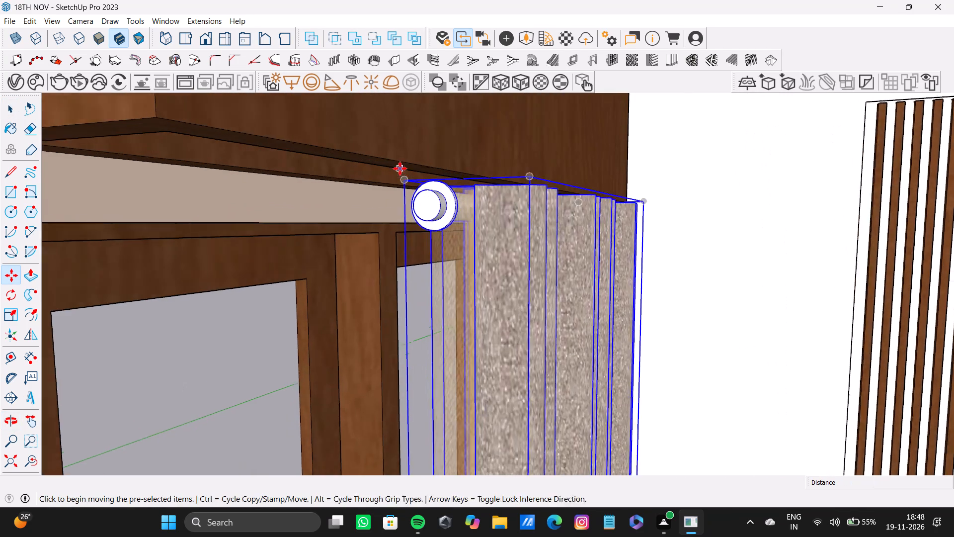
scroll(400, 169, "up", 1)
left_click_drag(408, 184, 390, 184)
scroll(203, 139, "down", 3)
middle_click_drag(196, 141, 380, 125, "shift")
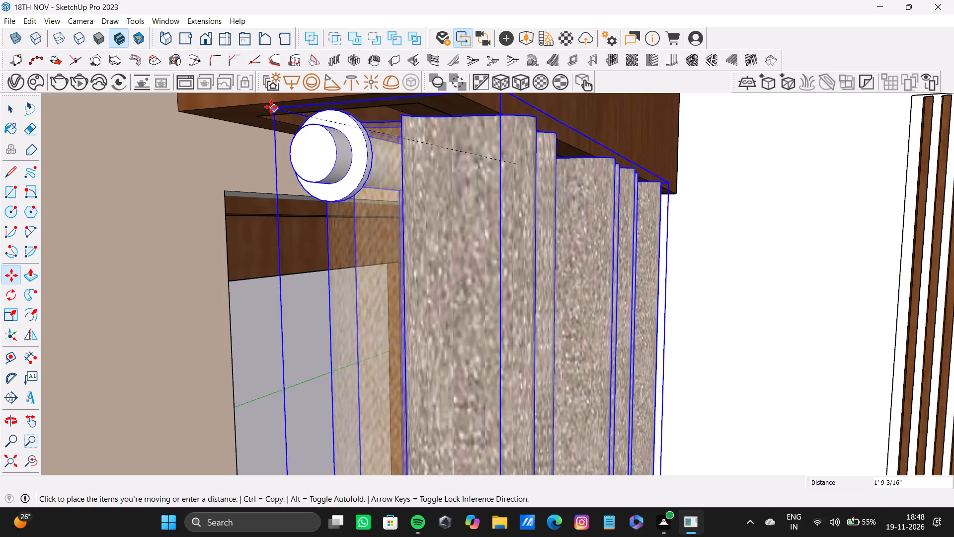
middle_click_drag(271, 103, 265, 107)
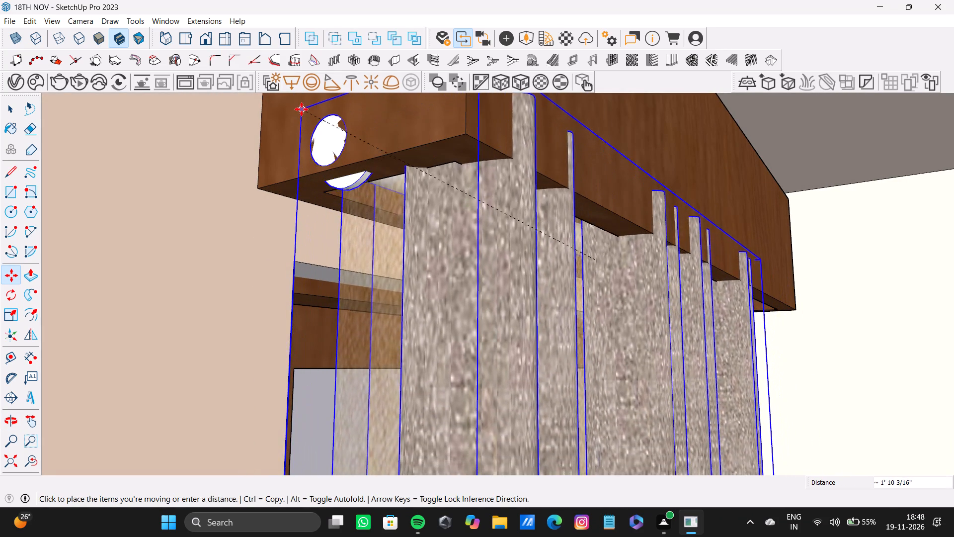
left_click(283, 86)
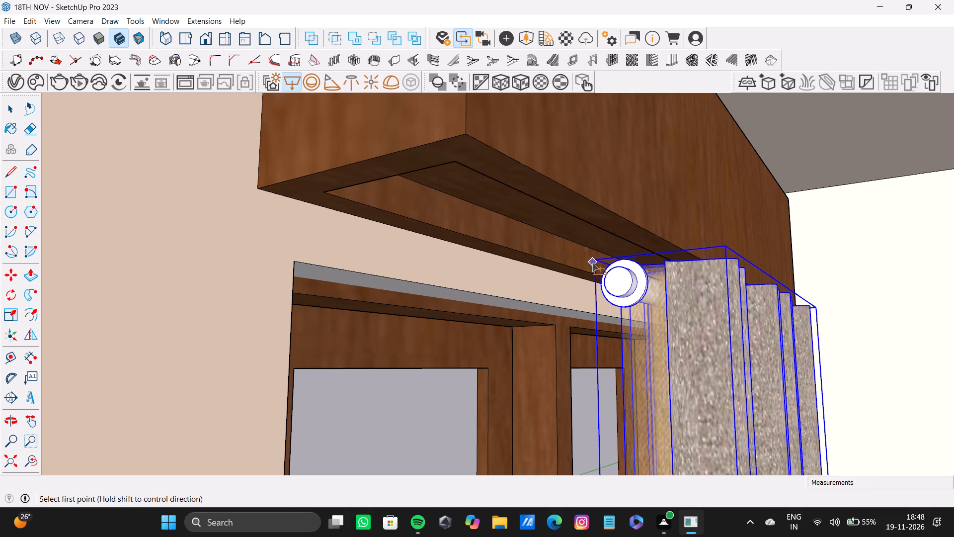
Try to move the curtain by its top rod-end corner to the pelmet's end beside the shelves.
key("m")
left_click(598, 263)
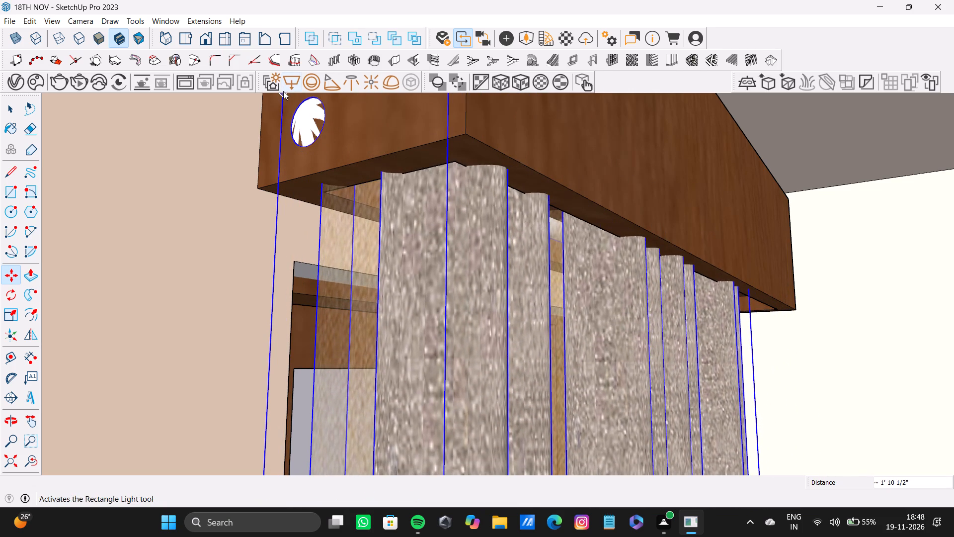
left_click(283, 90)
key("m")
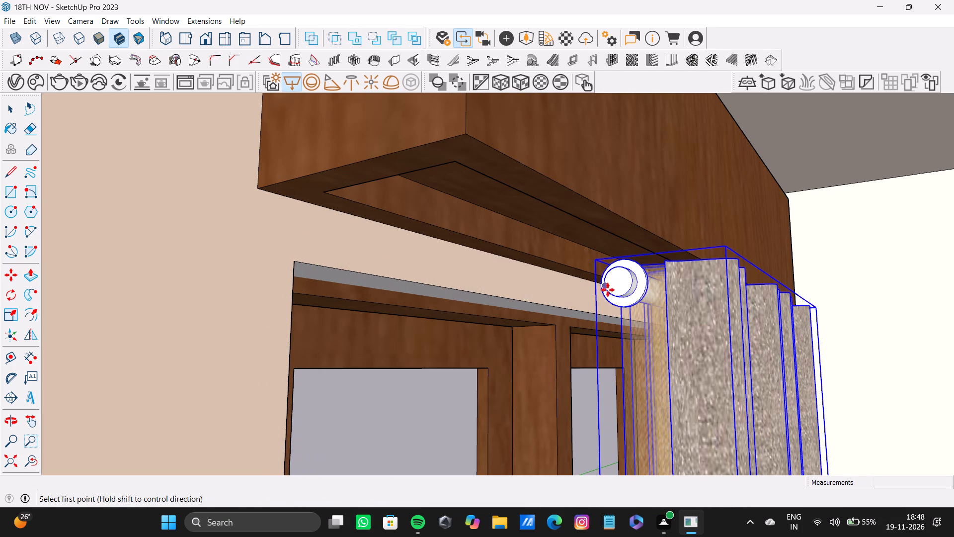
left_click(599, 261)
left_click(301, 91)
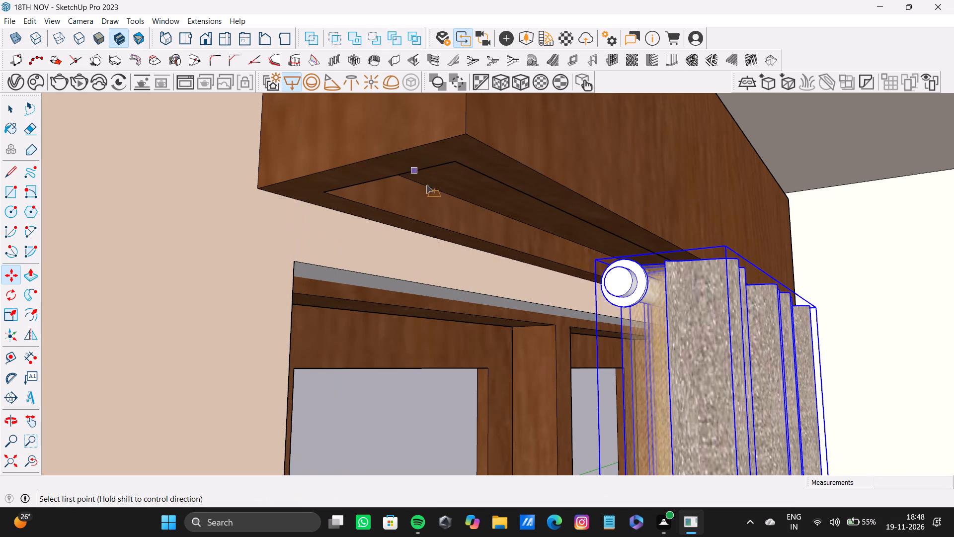
Move the curtain by its top front corner about 1' 11" along the pelmet to the end beside the shelves.
scroll(724, 331, "down", 4)
middle_click_drag(711, 334, 547, 271, "shift")
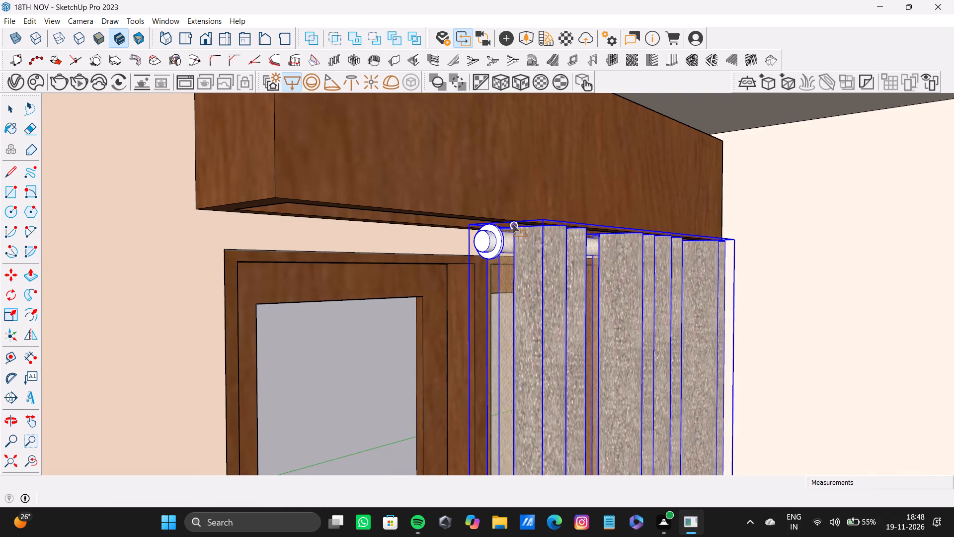
key("m")
left_click(543, 223)
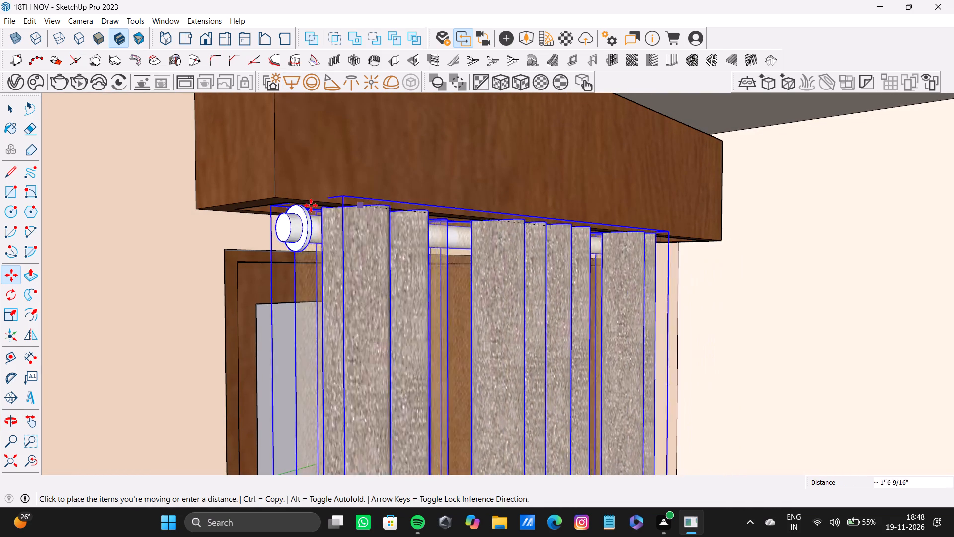
middle_click_drag(272, 211, 385, 253)
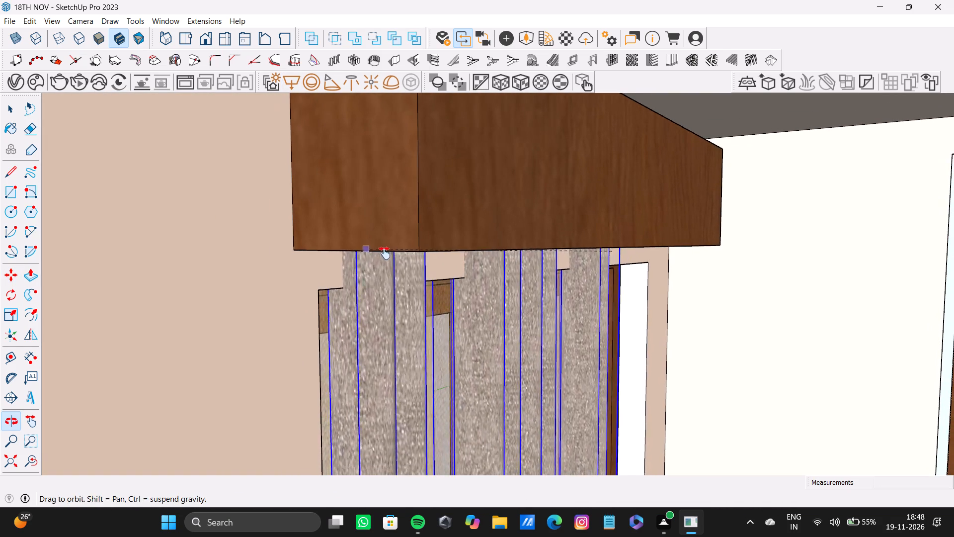
middle_click_drag(385, 253, 385, 252)
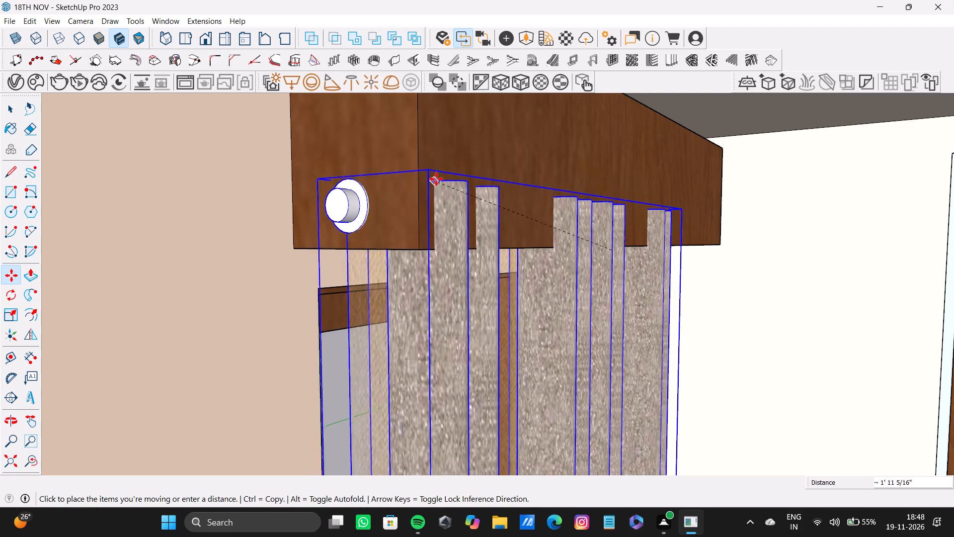
left_click(440, 169)
Examine from several angles how the curtain sits against the pelmet and how far it covers the window.
middle_click_drag(645, 257, 552, 224)
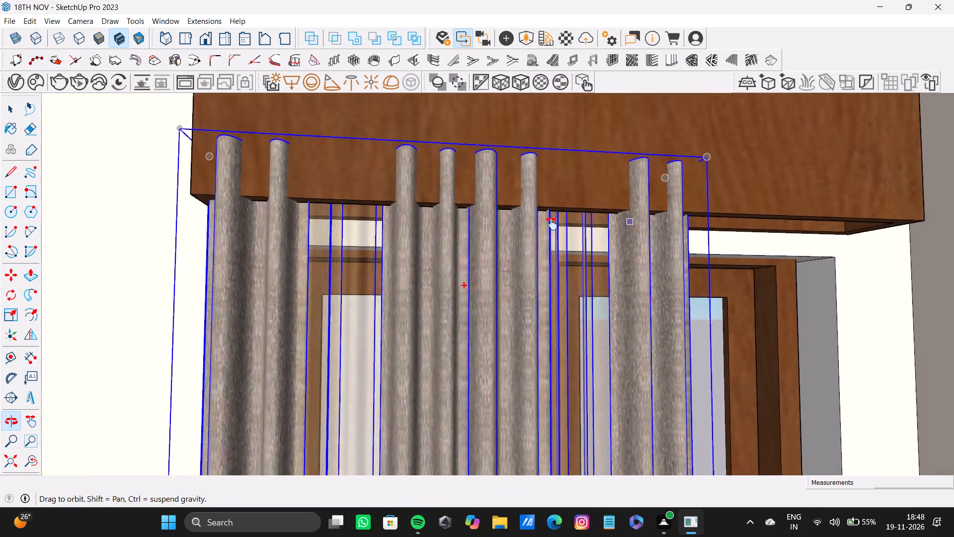
middle_click_drag(552, 224, 253, 222)
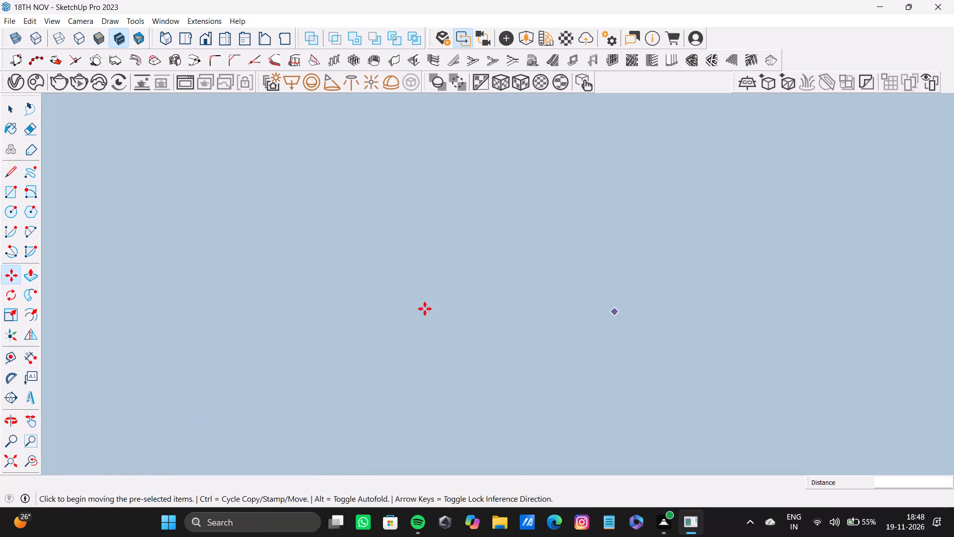
left_click(15, 460)
middle_click_drag(296, 328, 588, 385)
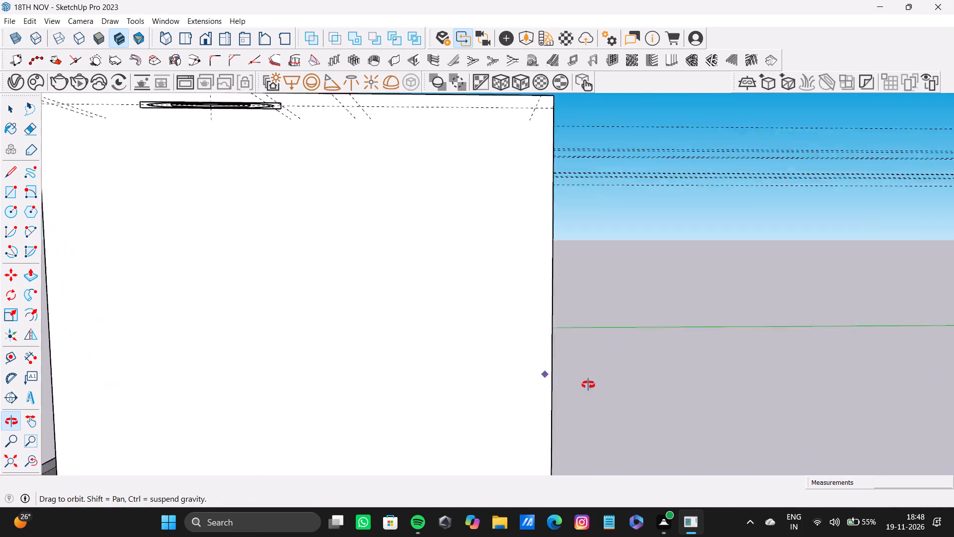
middle_click_drag(588, 385, 592, 388)
scroll(58, 280, "up", 4)
scroll(77, 275, "down", 3)
middle_click_drag(78, 274, 408, 309, "shift")
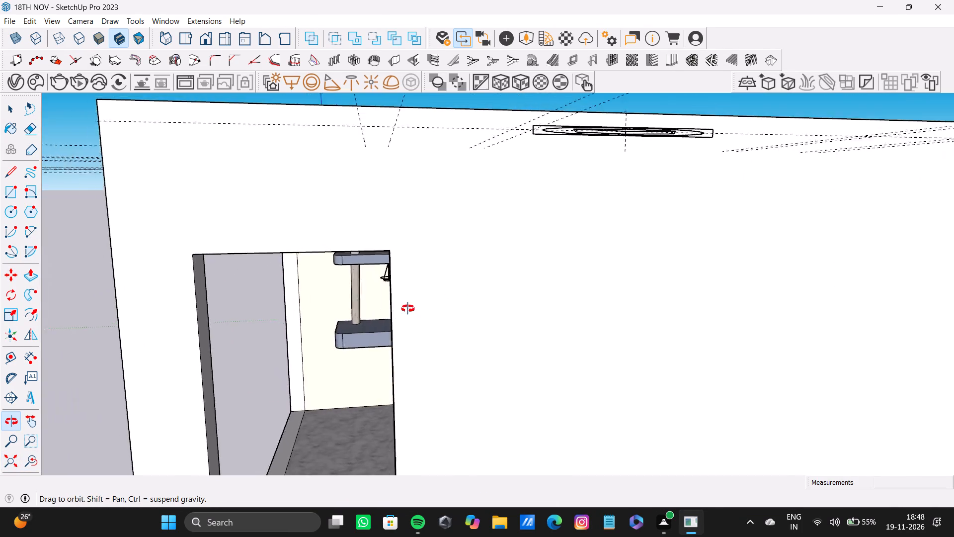
middle_click_drag(408, 309, 533, 318, "shift")
scroll(487, 262, "up", 12)
middle_click_drag(481, 147, 498, 173, "shift")
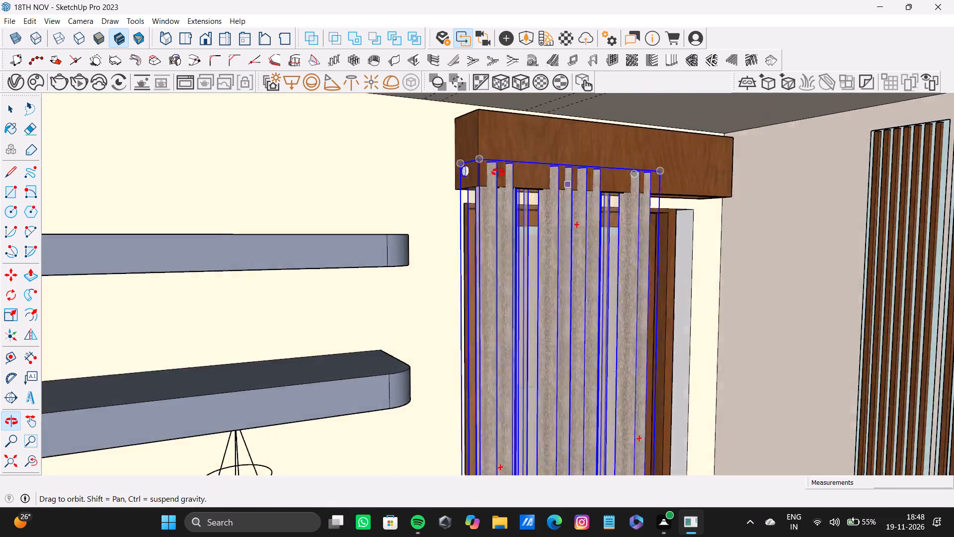
middle_click_drag(498, 173, 332, 172, "shift")
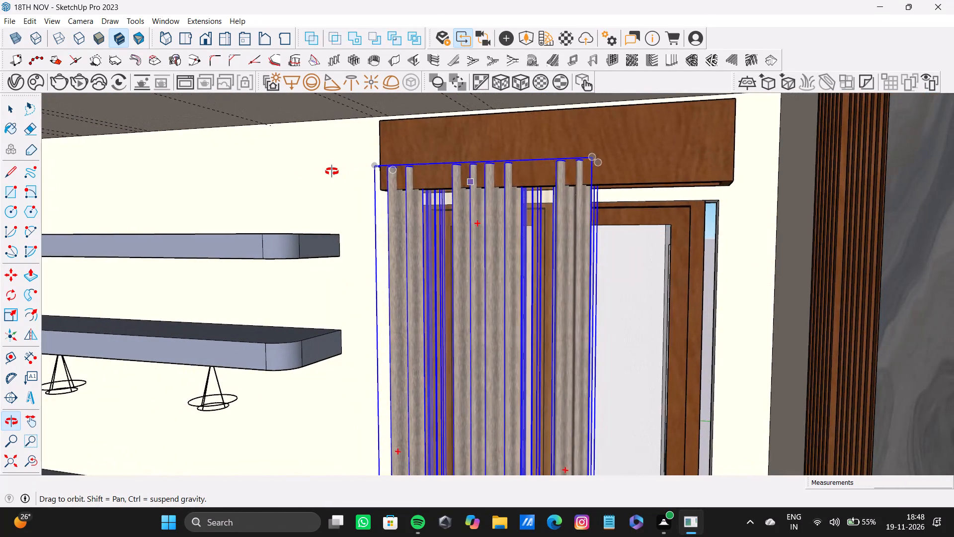
middle_click_drag(332, 172, 315, 166, "shift")
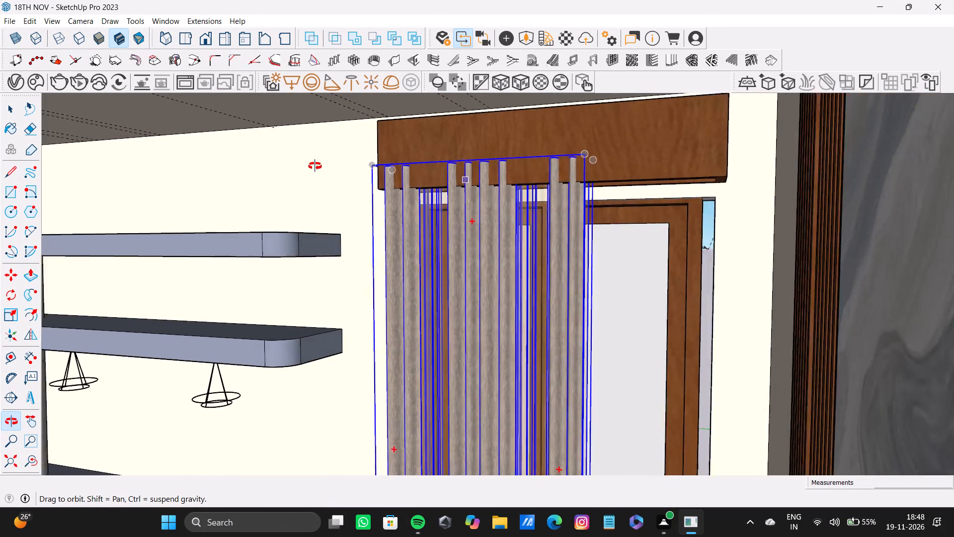
middle_click_drag(315, 166, 388, 177, "shift")
scroll(630, 192, "up", 7)
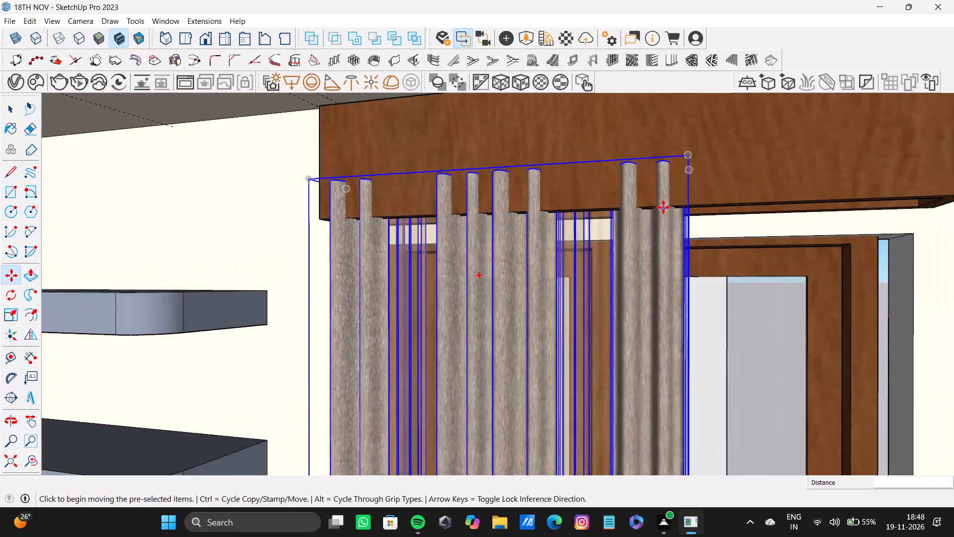
middle_click_drag(668, 195, 568, 187)
scroll(640, 211, "up", 6)
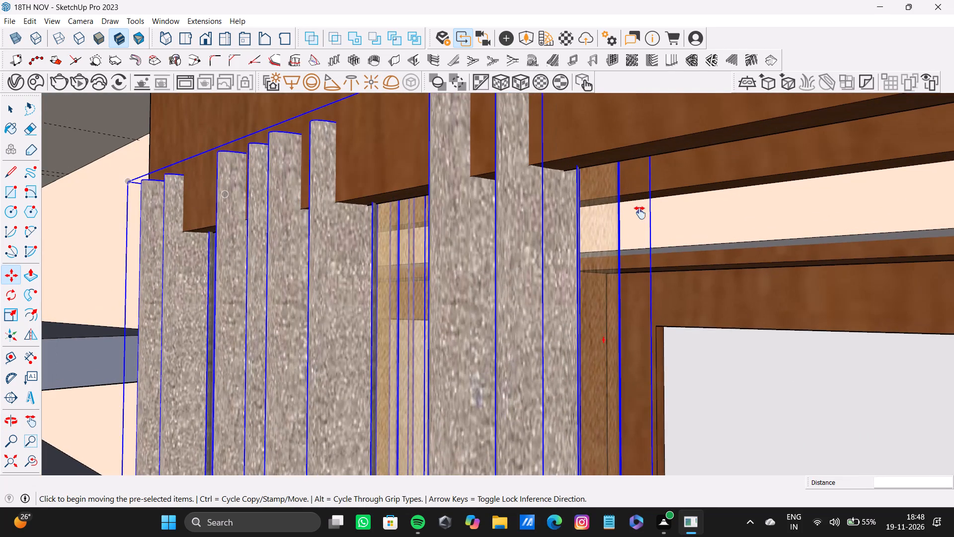
middle_click(640, 213, "shift")
Scale the curtain's depth from the wall, along the green axis, by a factor of about 0.87.
key("s")
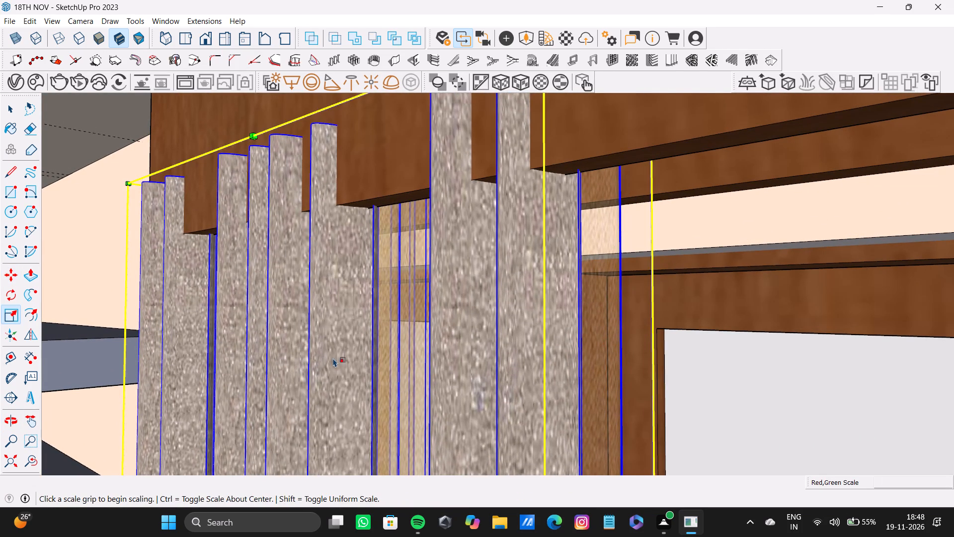
scroll(337, 357, "down", 7)
middle_click(342, 354, "shift")
left_click(3, 457)
middle_click_drag(205, 405, 544, 455)
scroll(315, 336, "up", 5)
middle_click_drag(300, 303, 486, 339, "shift")
scroll(578, 289, "up", 7)
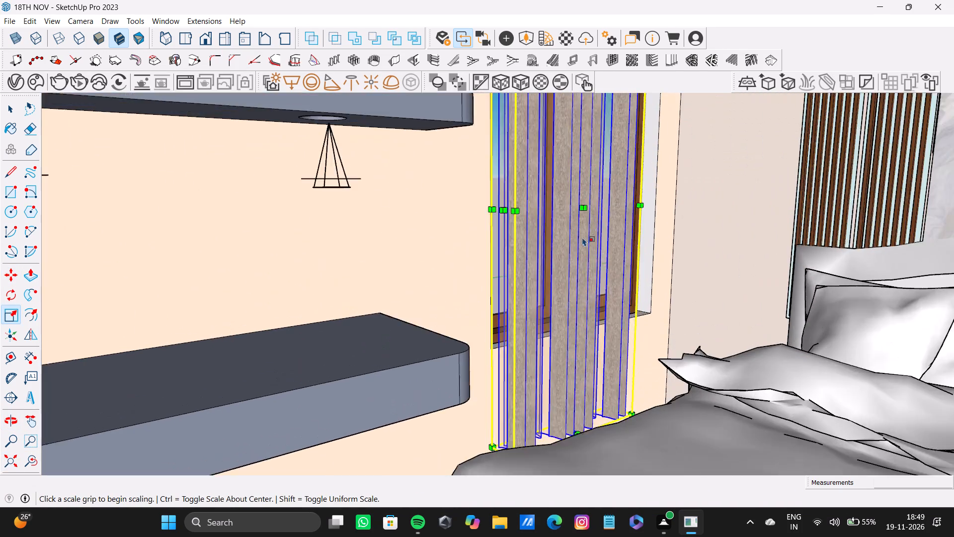
scroll(582, 237, "up", 2)
left_click_drag(585, 200, 579, 197)
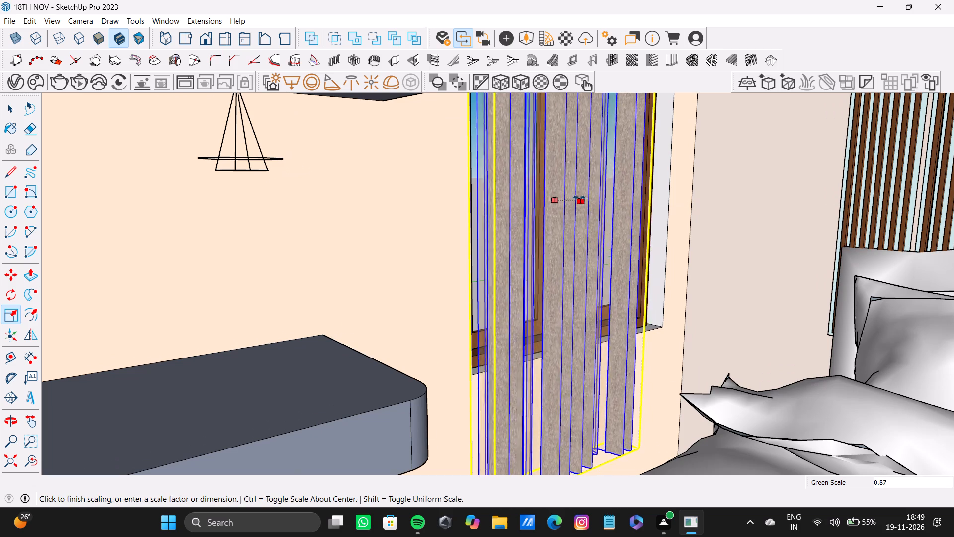
left_click_drag(579, 197, 578, 197)
Widen the curtain across the window toward the bed wall, scaling it along the red axis by 1.50.
middle_click_drag(611, 178, 584, 203)
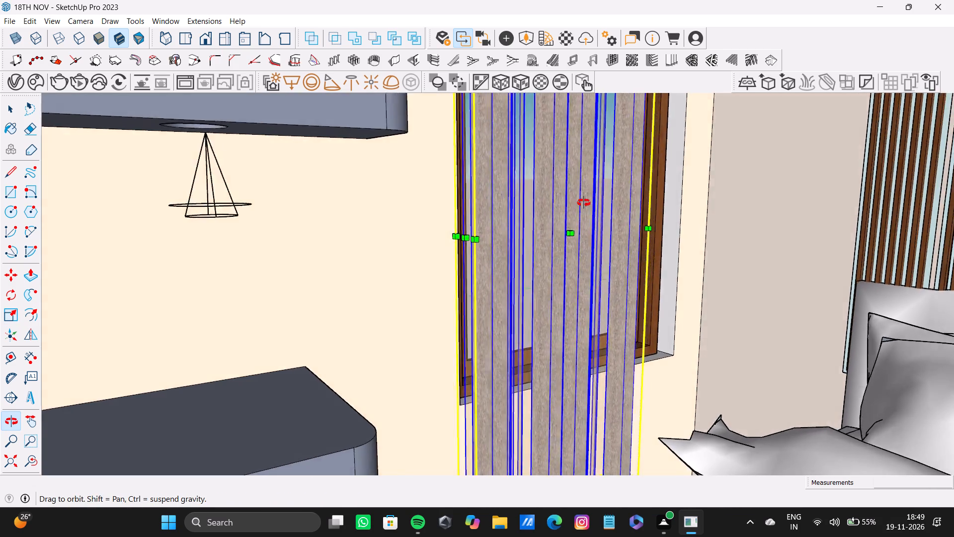
middle_click_drag(584, 203, 421, 292)
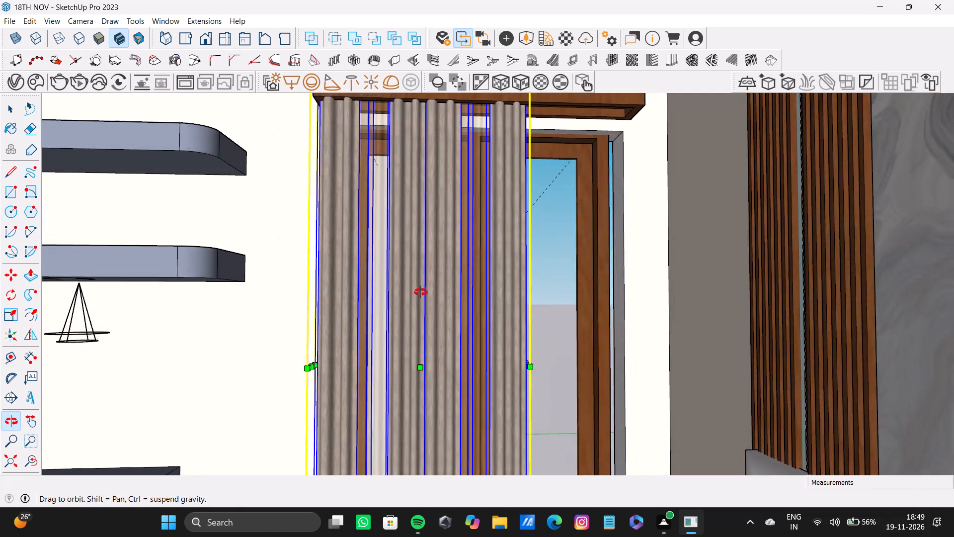
middle_click_drag(421, 292, 420, 289)
key("s")
key("s")
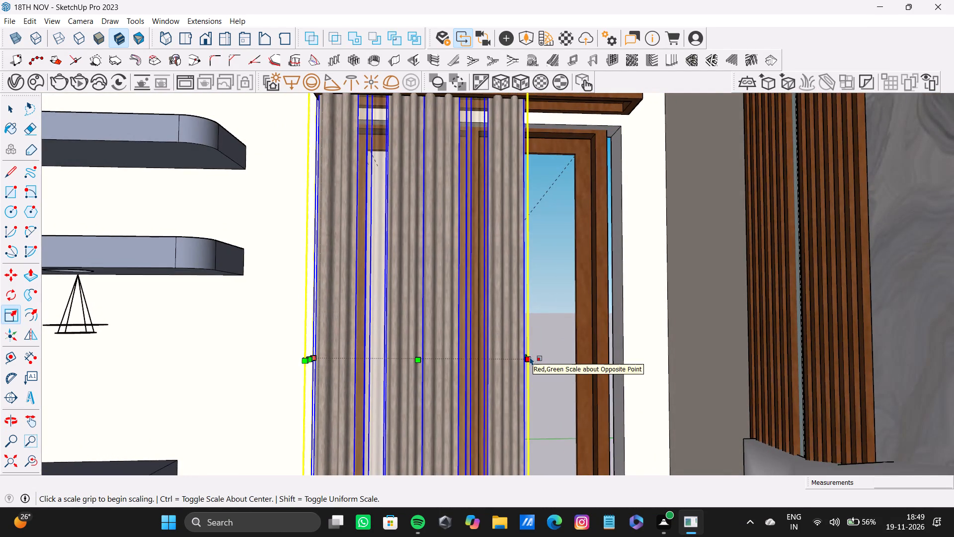
scroll(530, 357, "up", 7)
left_click_drag(515, 358, 704, 353)
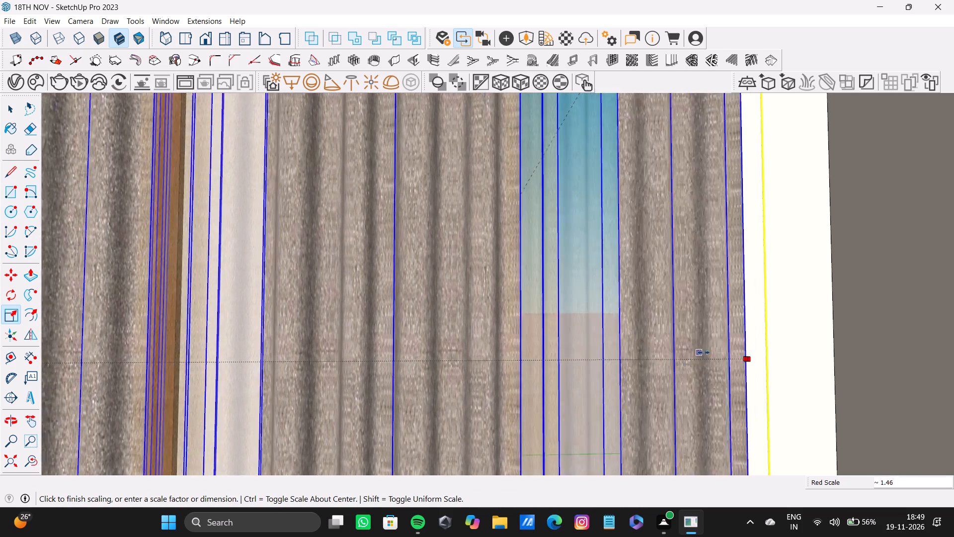
left_click_drag(704, 353, 720, 347)
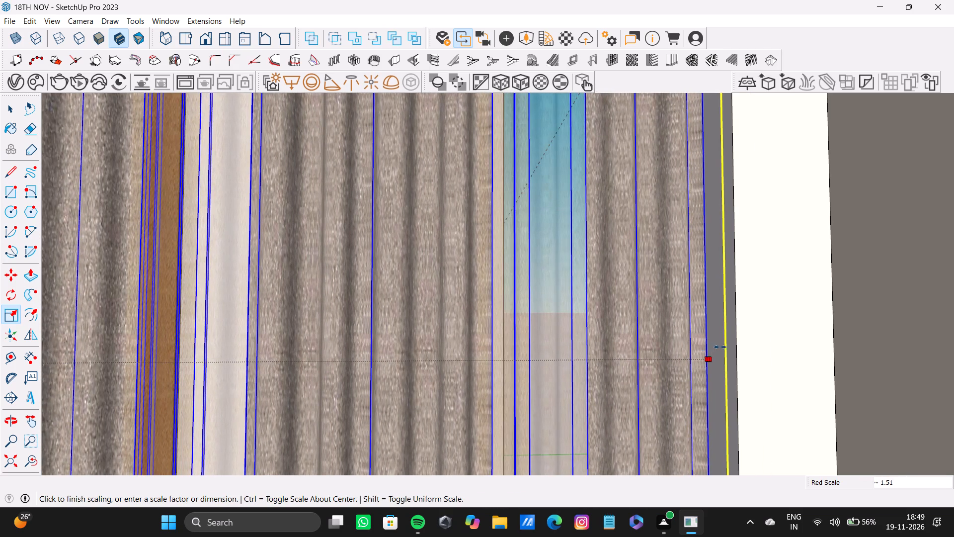
left_click_drag(720, 347, 752, 349)
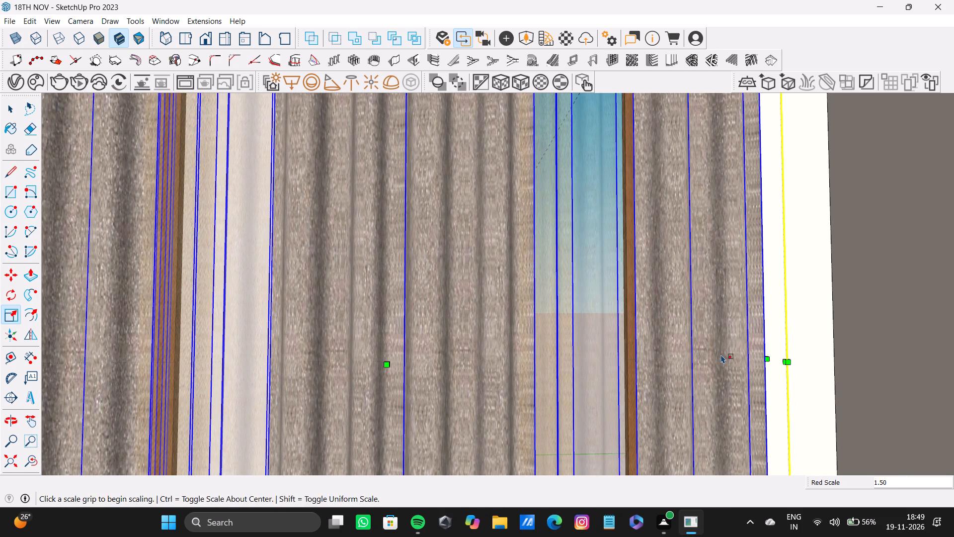
key("space")
Lengthen the curtain by scaling it downward from its bottom edge to about floor level.
left_click(3, 464)
middle_click_drag(158, 414, 391, 450)
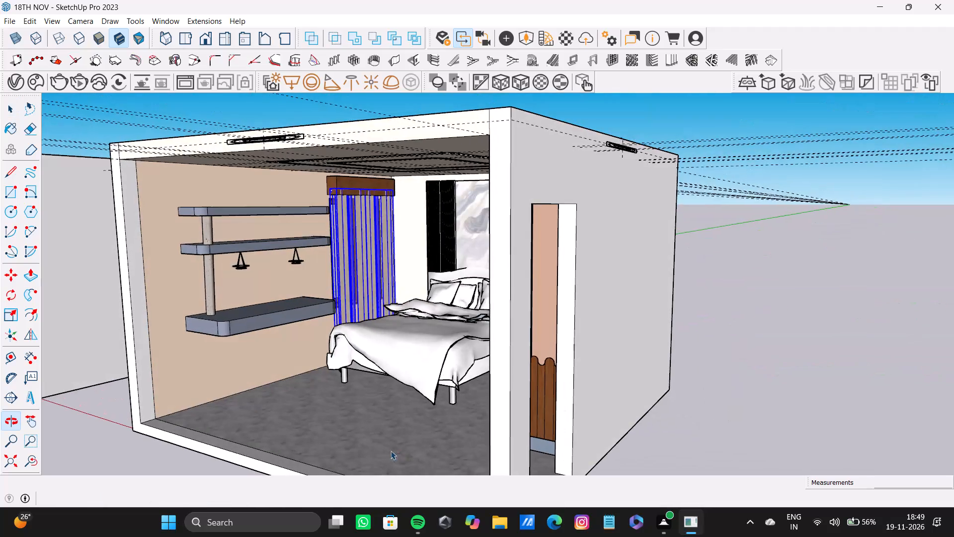
middle_click_drag(391, 450, 395, 455)
scroll(348, 273, "up", 8)
scroll(362, 199, "down", 3)
middle_click_drag(362, 199, 416, 203, "shift")
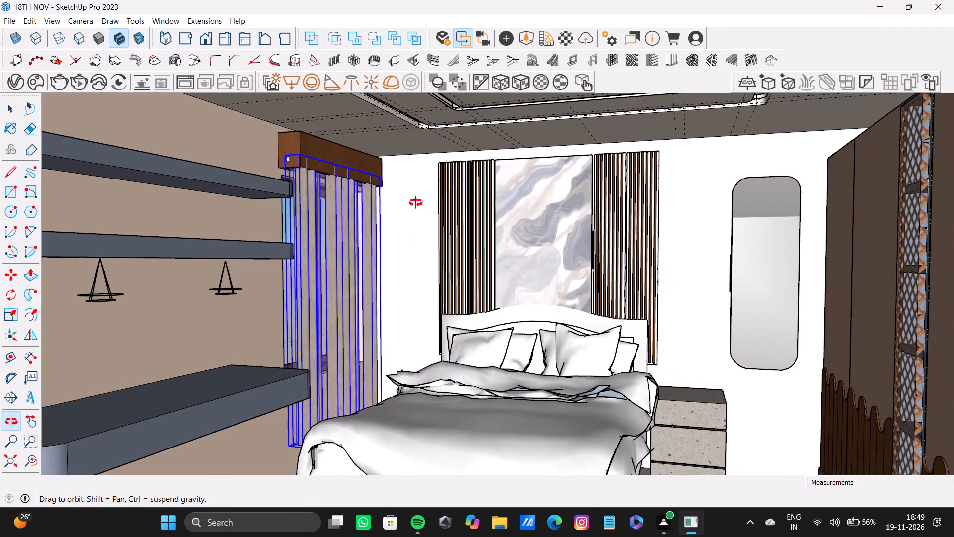
middle_click_drag(416, 203, 440, 244, "shift")
middle_click_drag(365, 331, 363, 226, "shift")
key("s")
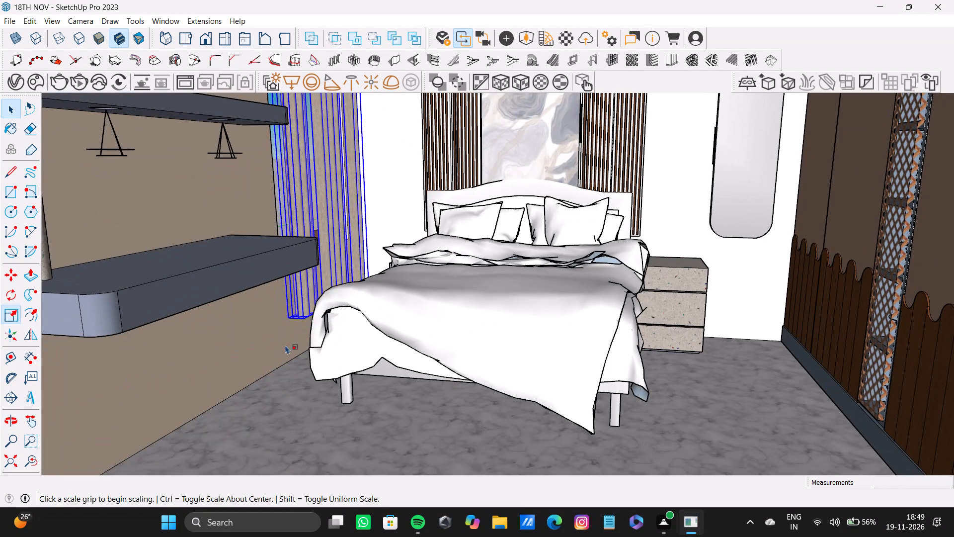
scroll(303, 300, "up", 7)
middle_click_drag(324, 354, 340, 294)
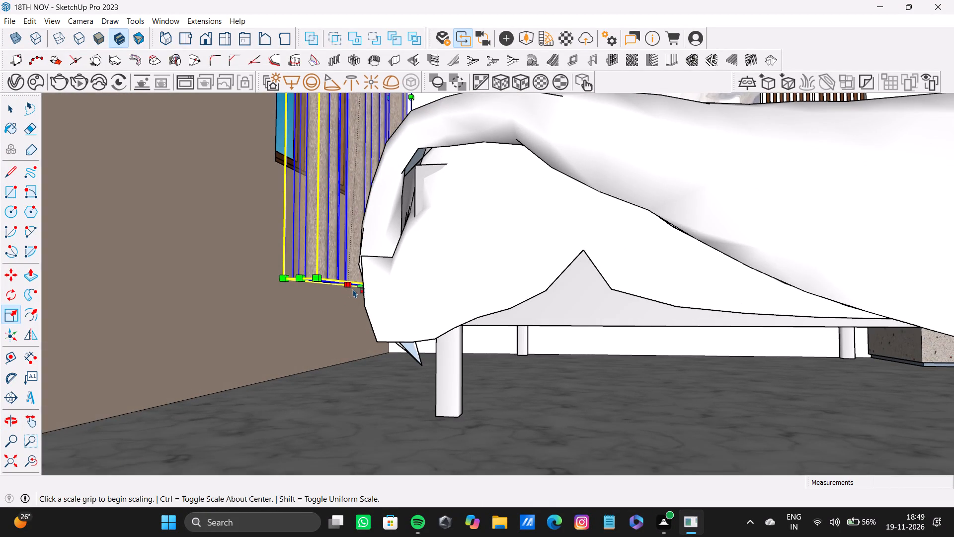
scroll(329, 294, "up", 4)
middle_click_drag(331, 294, 338, 264, "shift")
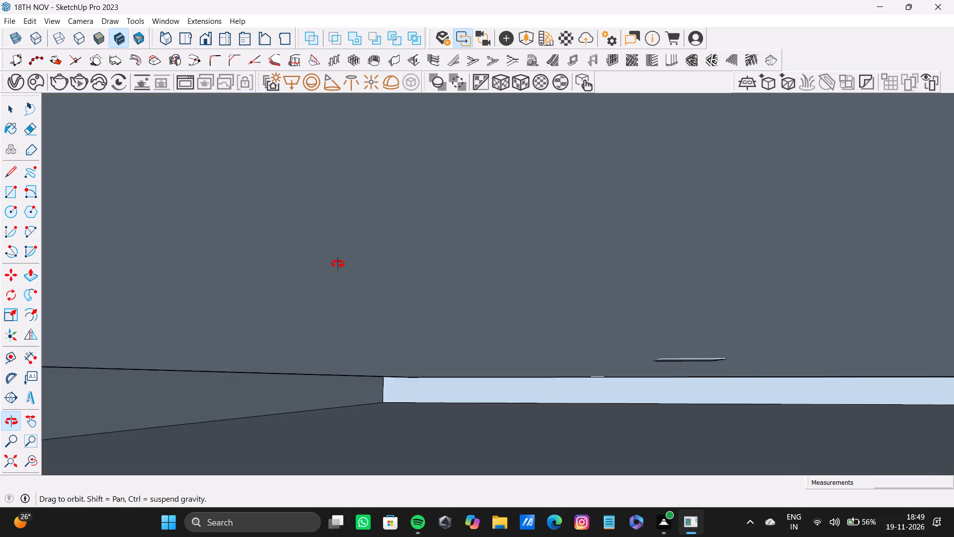
middle_click_drag(338, 264, 339, 284, "shift")
left_click_drag(385, 274, 391, 359)
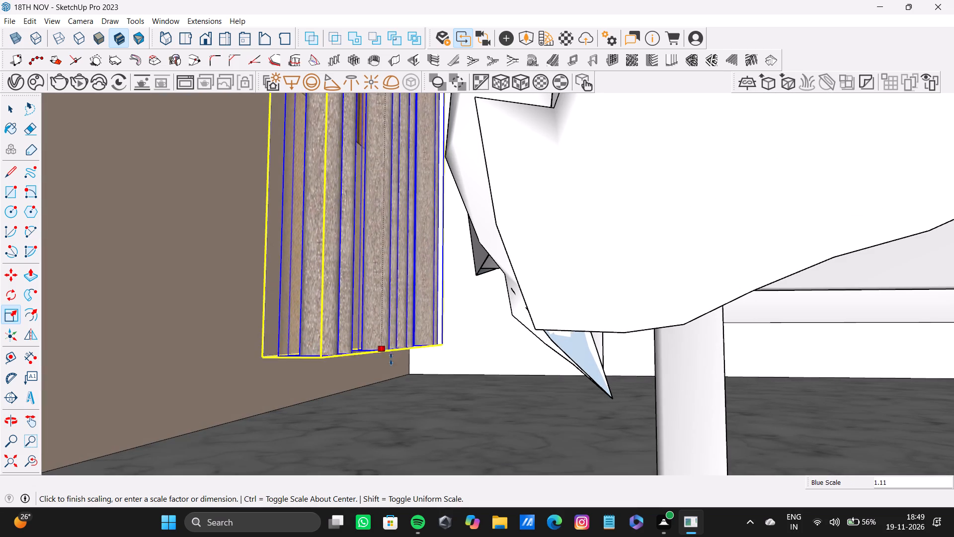
left_click_drag(391, 359, 391, 380)
key("space")
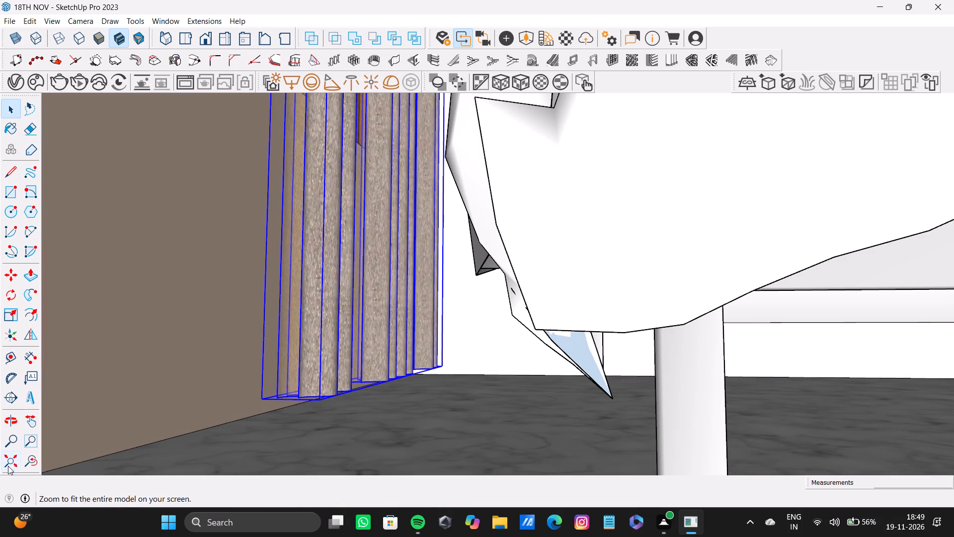
Deselect the curtain and review the whole furnished bedroom from outside.
left_click(8, 466)
middle_click_drag(235, 401, 98, 442)
key("space")
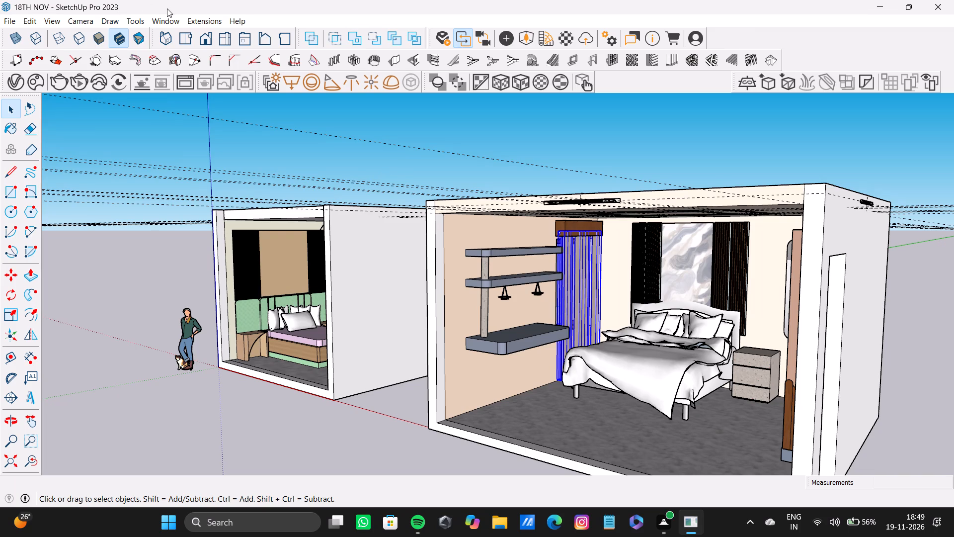
left_click(600, 133)
key("space")
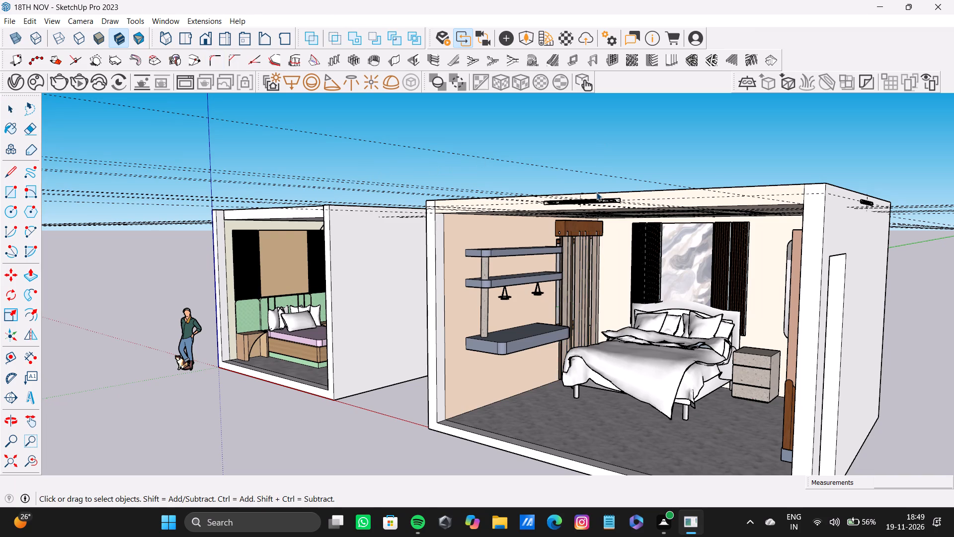
Slightly reduce the curtain's depth from the wall under the wooden pelmet by scaling its room-facing side.
scroll(577, 252, "up", 9)
middle_click_drag(580, 249, 475, 234, "shift")
left_click(475, 236)
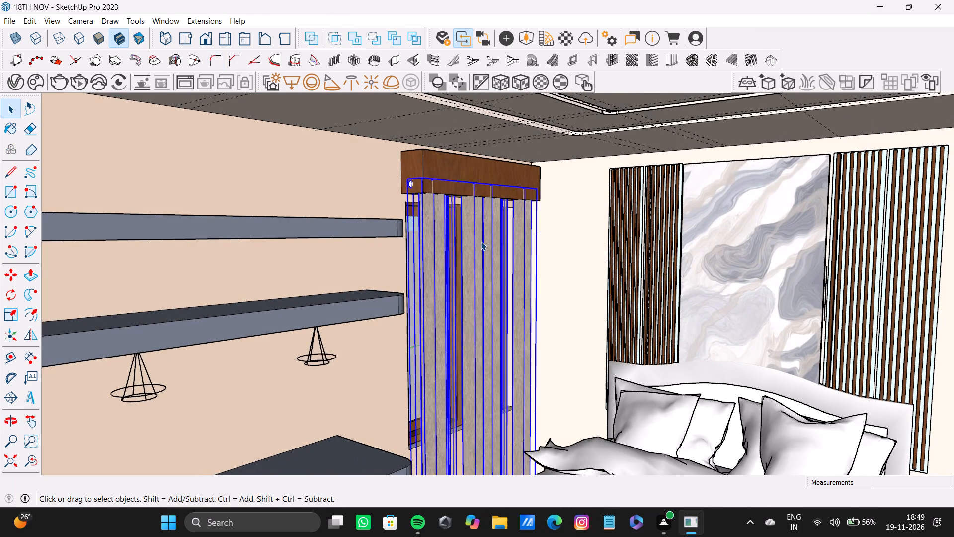
key("s")
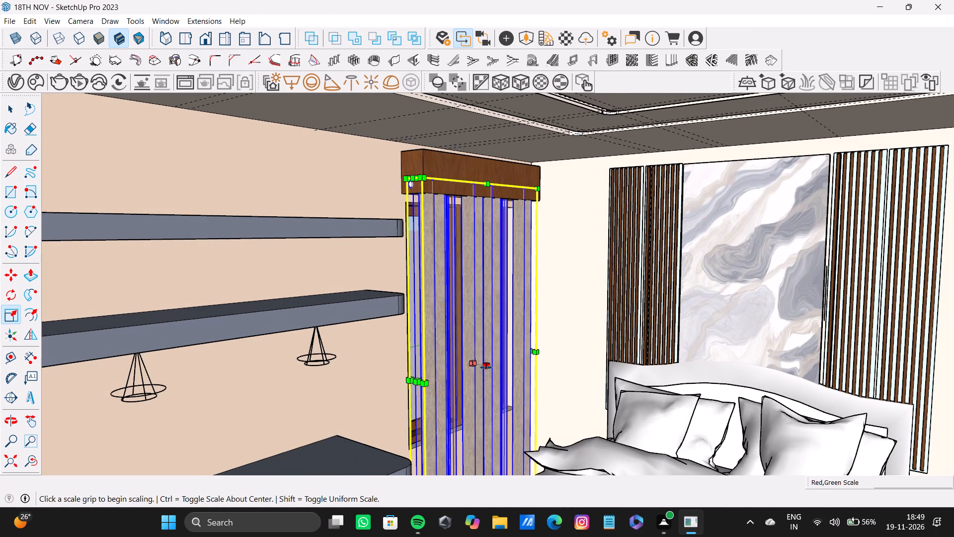
left_click_drag(486, 367, 479, 370)
key("space")
scroll(638, 201, "down", 7)
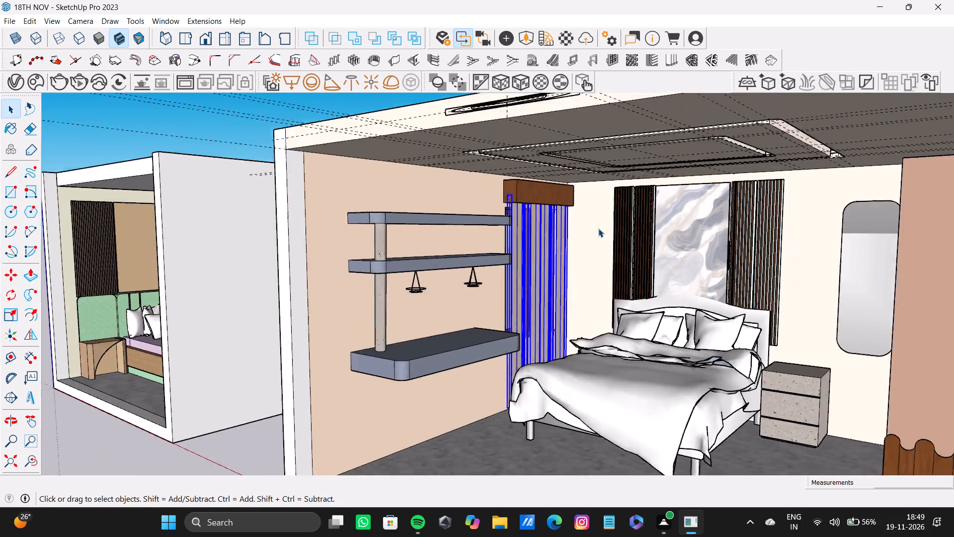
scroll(598, 228, "down", 6)
left_click(586, 151)
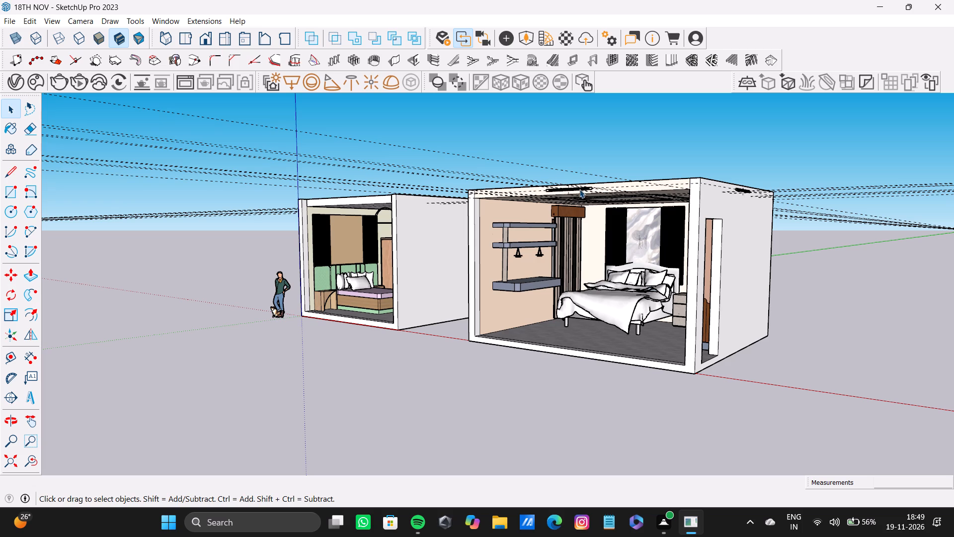
left_click(772, 151)
Shorten the bed from its foot end by scaling it along the green axis by a factor of about 0.8.
scroll(560, 242, "up", 9)
middle_click_drag(560, 241, 593, 216, "shift")
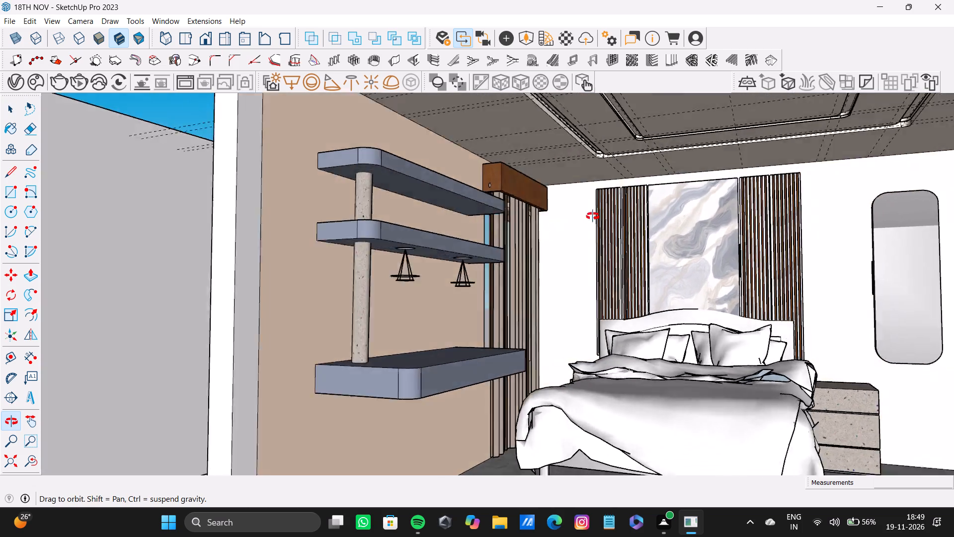
middle_click_drag(593, 216, 459, 294, "shift")
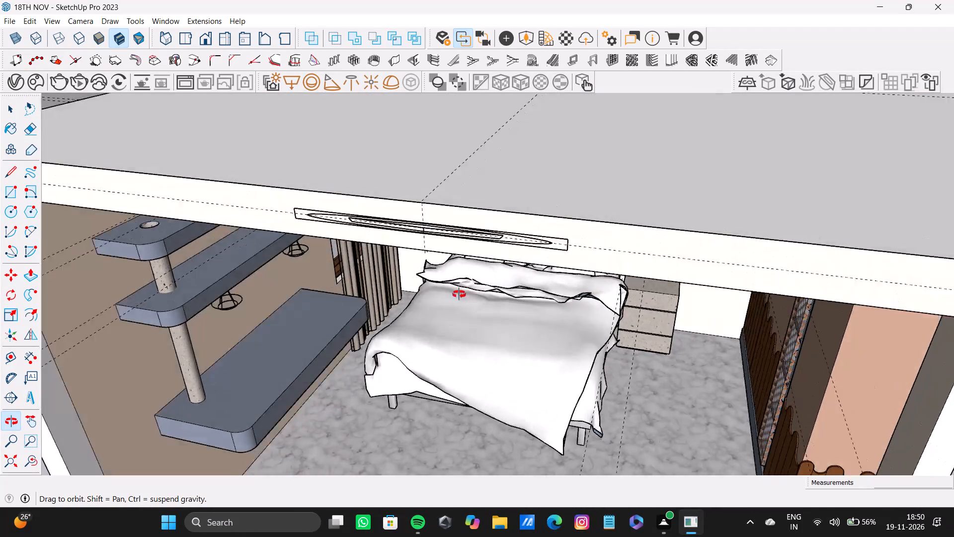
middle_click_drag(459, 294, 387, 191, "shift")
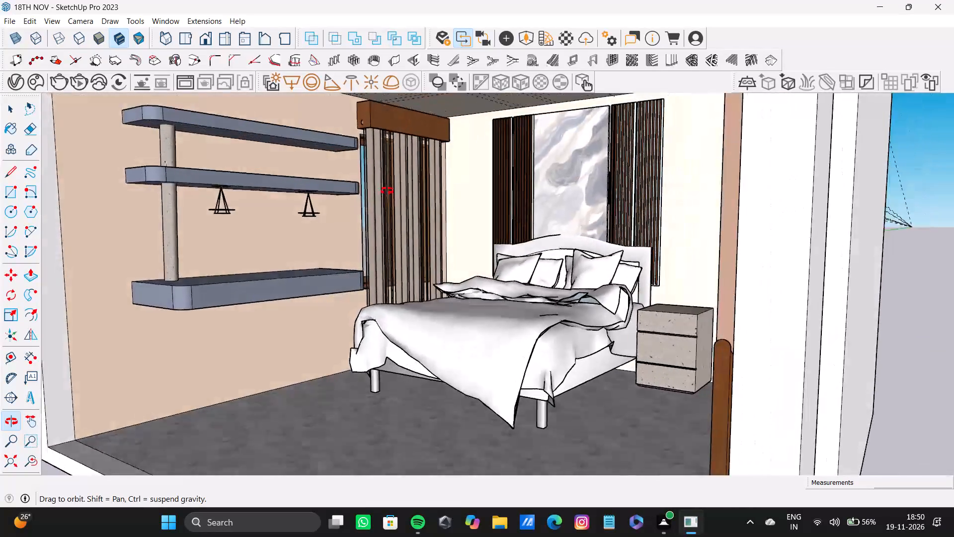
middle_click_drag(387, 191, 385, 191, "shift")
left_click(447, 340)
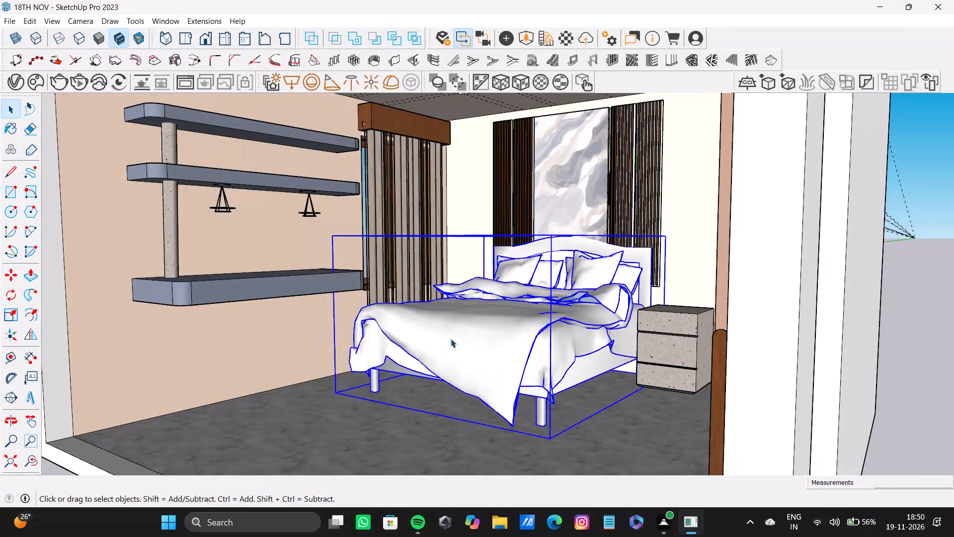
key("s")
left_click_drag(429, 325, 466, 319)
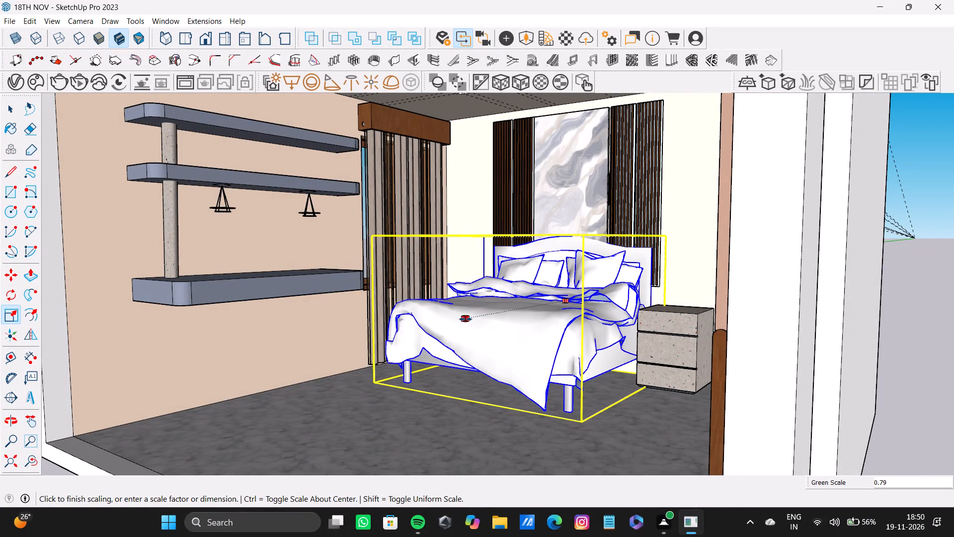
left_click_drag(466, 319, 461, 335)
key("space")
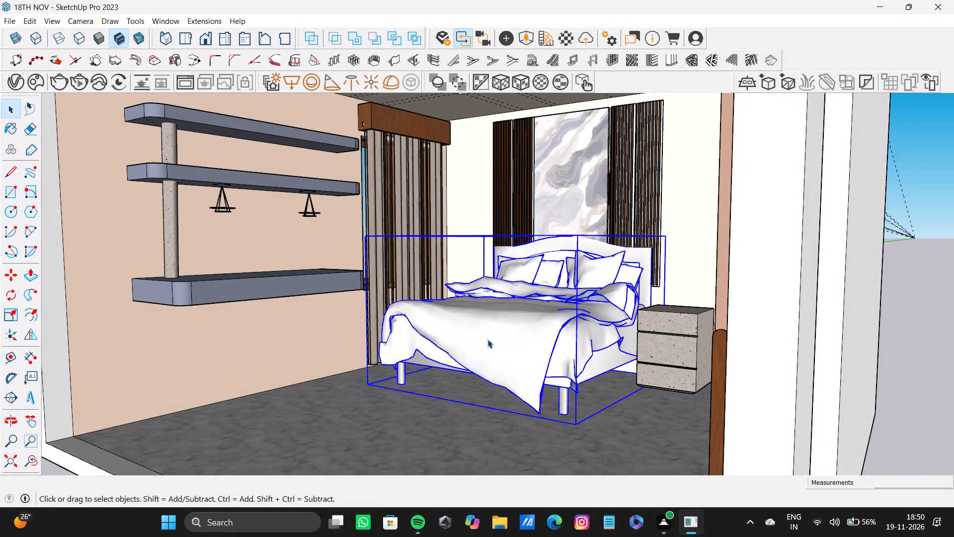
scroll(487, 342, "down", 7)
middle_click_drag(485, 344, 549, 342)
key("space")
left_click(790, 285)
Examine the bedroom from outside and below, checking the recessed ceiling frames, the shelves, the bed wall and the wardrobe.
middle_click_drag(392, 316, 512, 292)
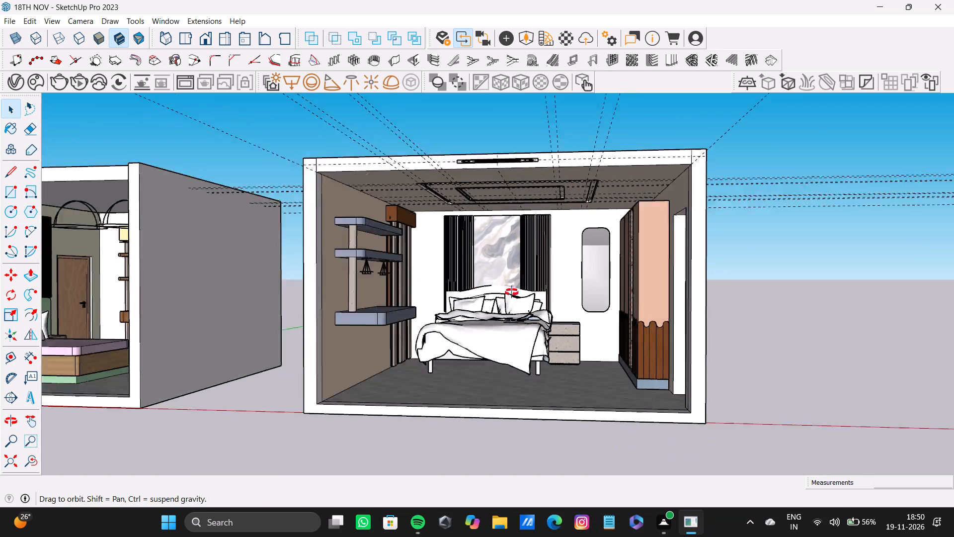
middle_click_drag(512, 292, 329, 403)
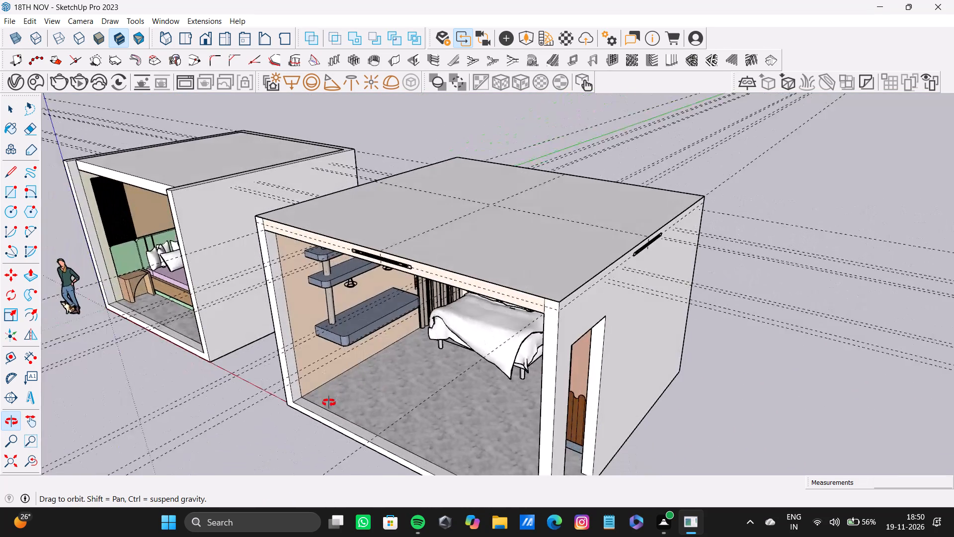
middle_click_drag(329, 403, 331, 386)
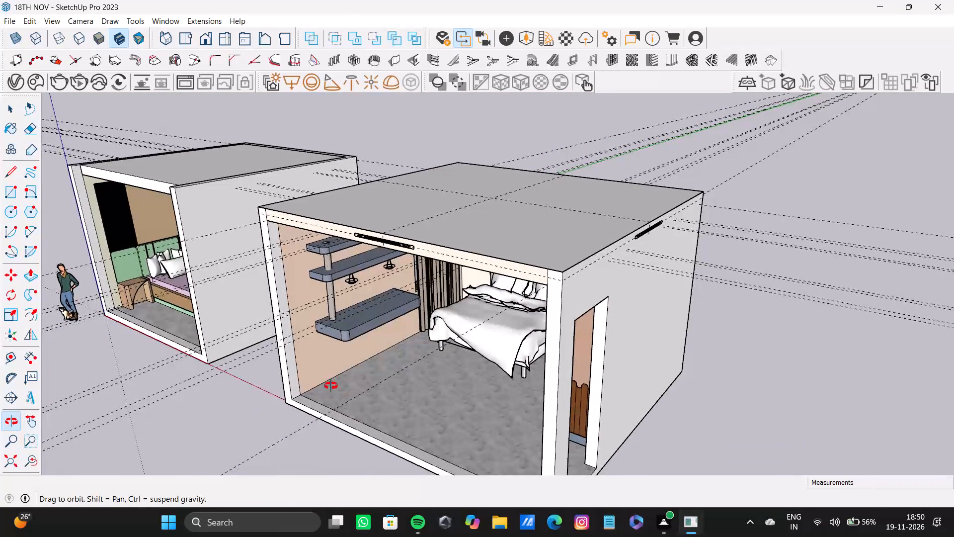
middle_click_drag(331, 386, 381, 223)
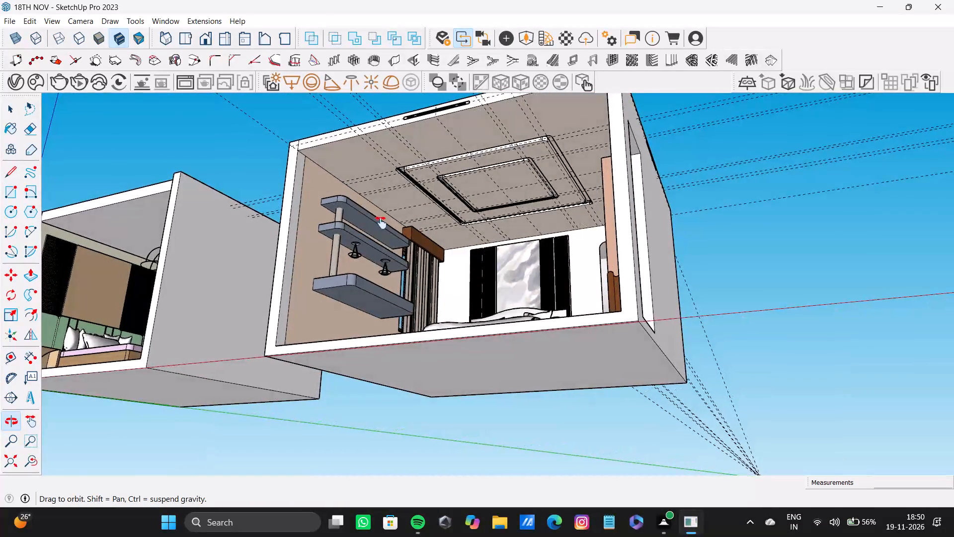
middle_click_drag(381, 223, 508, 260)
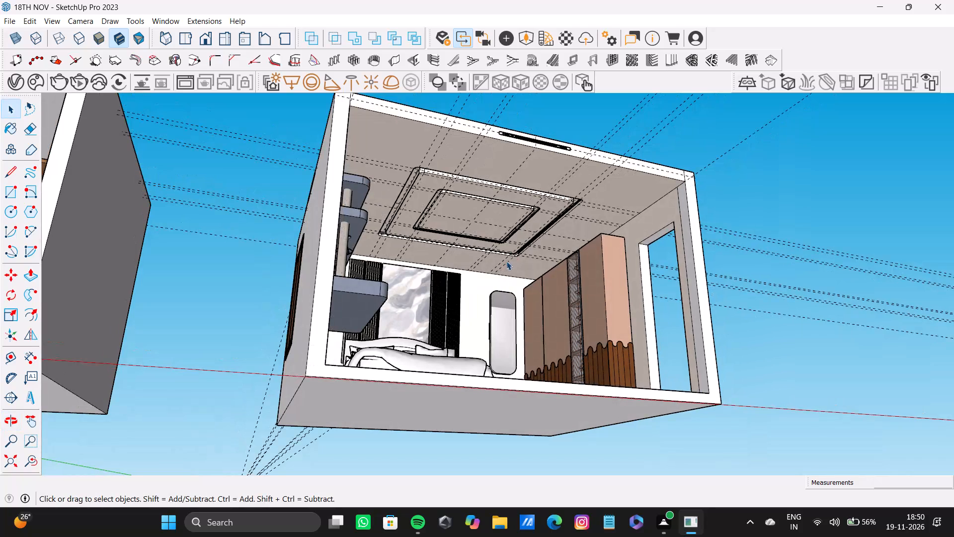
scroll(517, 266, "down", 2)
middle_click_drag(553, 261, 474, 254, "shift")
scroll(409, 266, "up", 8)
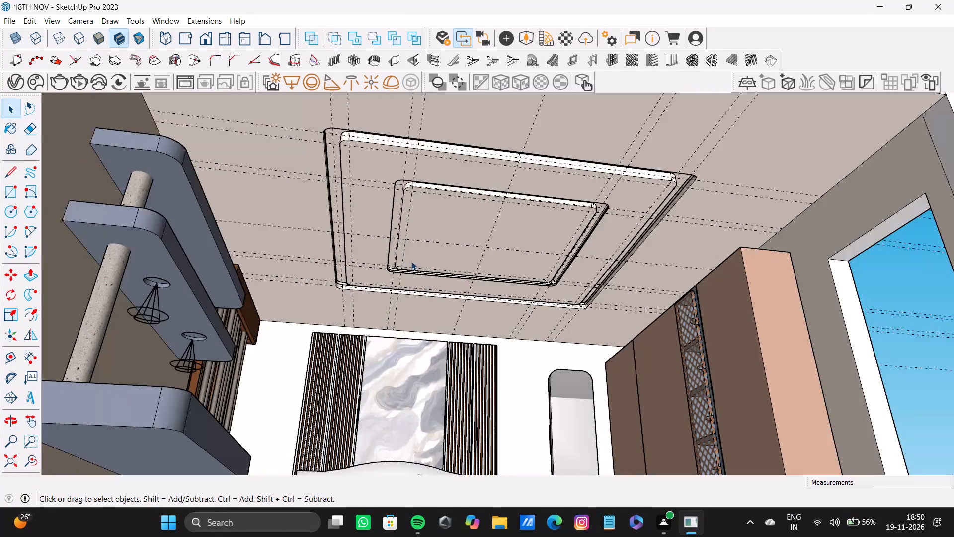
middle_click_drag(411, 261, 371, 260)
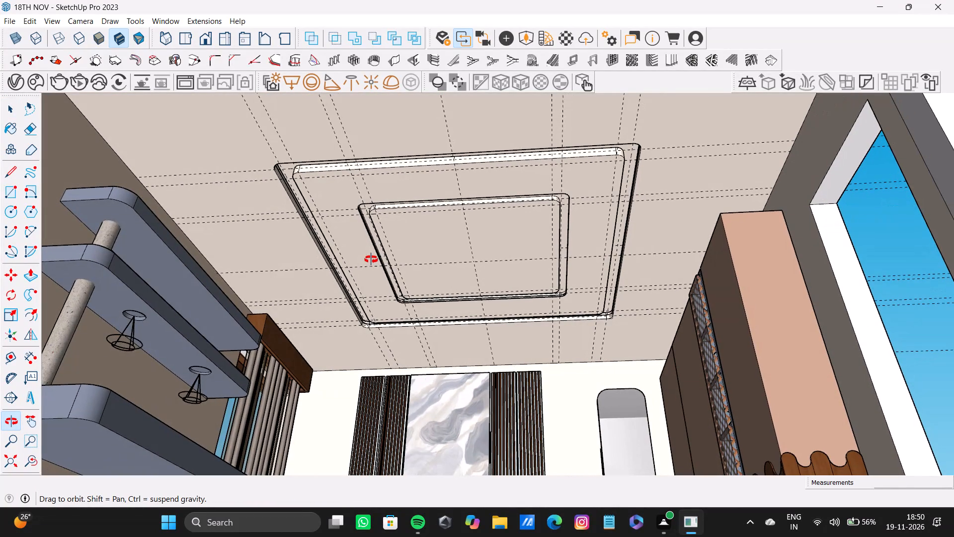
middle_click_drag(371, 260, 377, 204)
scroll(412, 223, "down", 3)
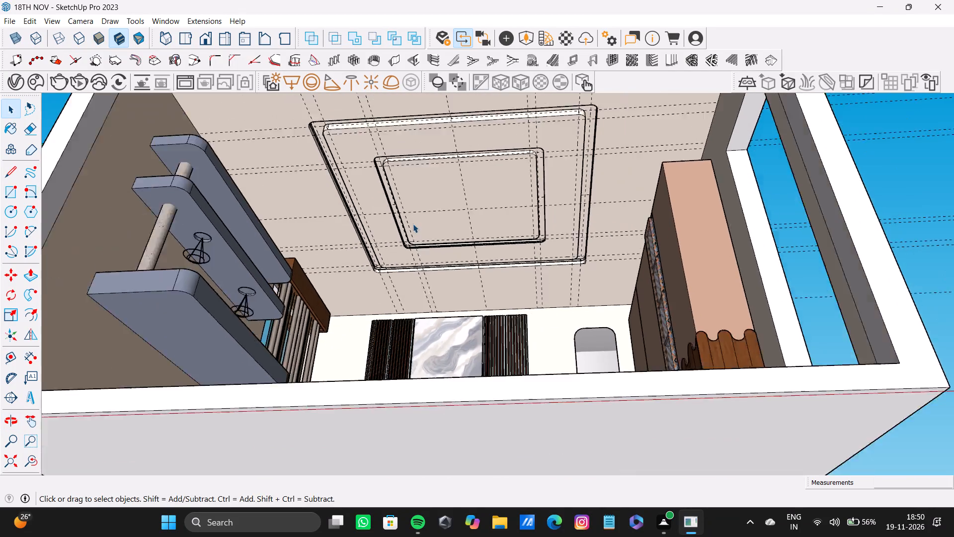
middle_click_drag(414, 224, 501, 346)
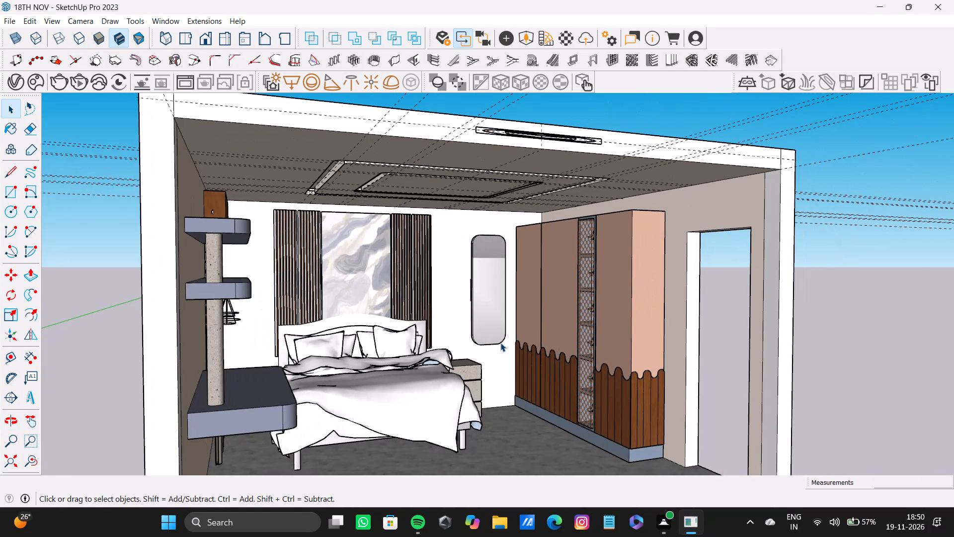
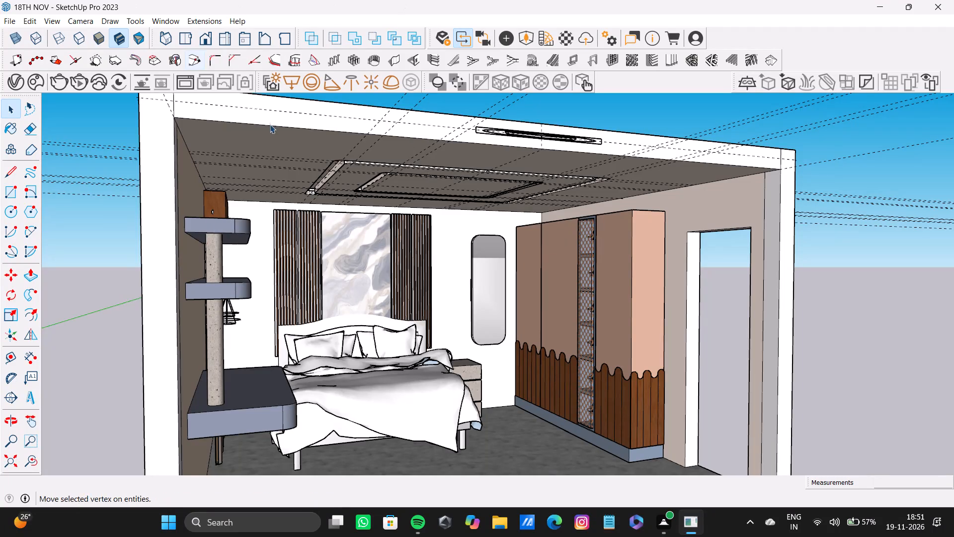
Examine the bedroom from the open side, covering the shelf wall, curtain, bed and ceiling frames.
key("space")
scroll(247, 279, "down", 9)
middle_click_drag(305, 283, 223, 293, "shift")
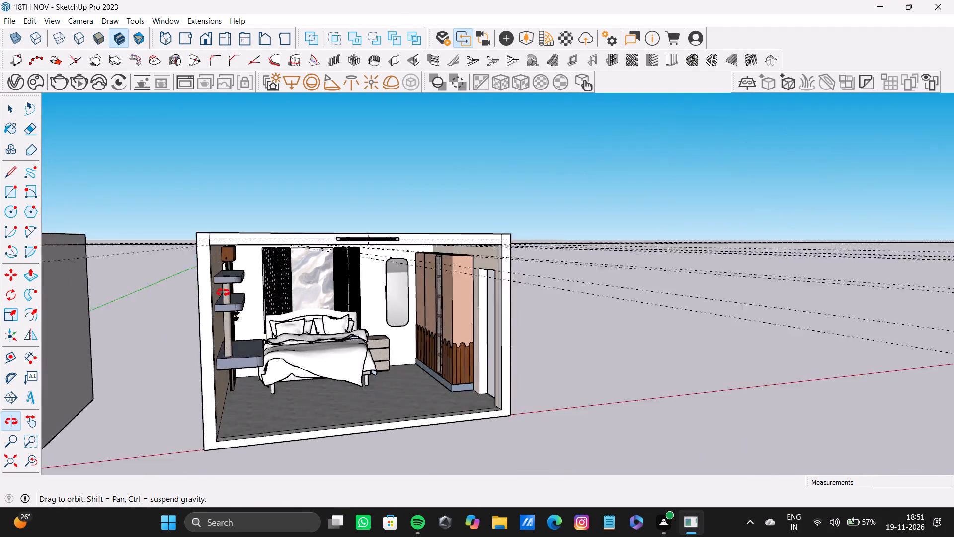
middle_click_drag(223, 293, 165, 281, "shift")
scroll(338, 330, "up", 7)
middle_click_drag(251, 319, 276, 309, "shift")
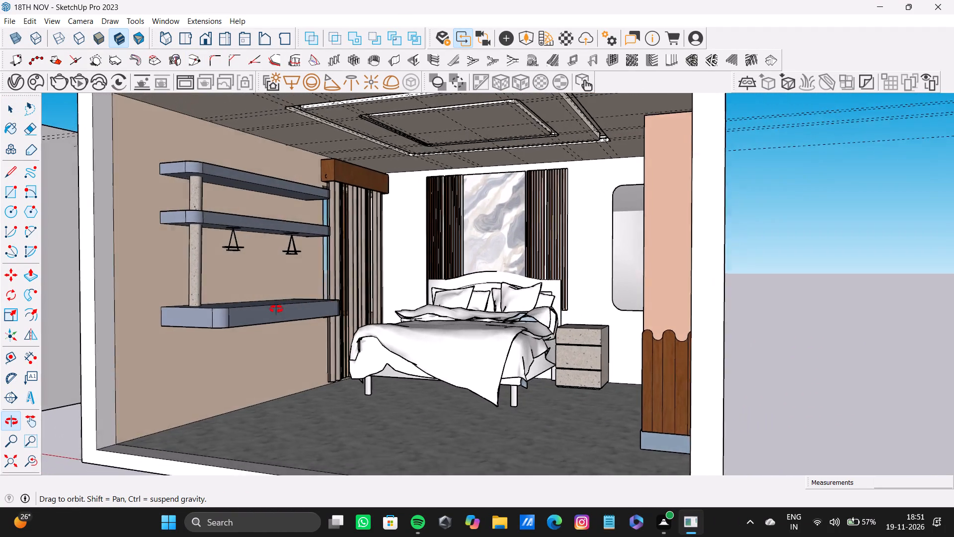
middle_click_drag(276, 309, 274, 327, "shift")
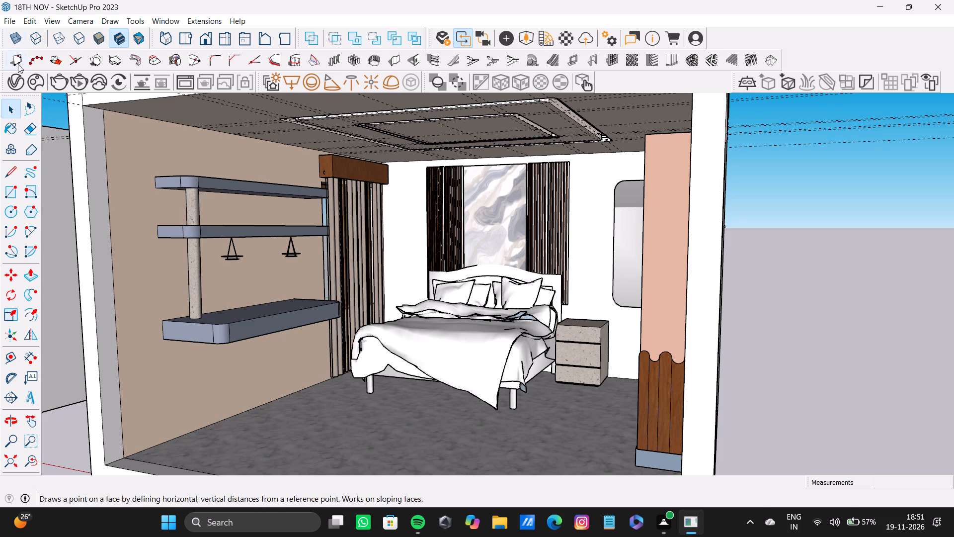
Open the Chaos Cosmos asset library and search it for "book".
left_click(33, 78)
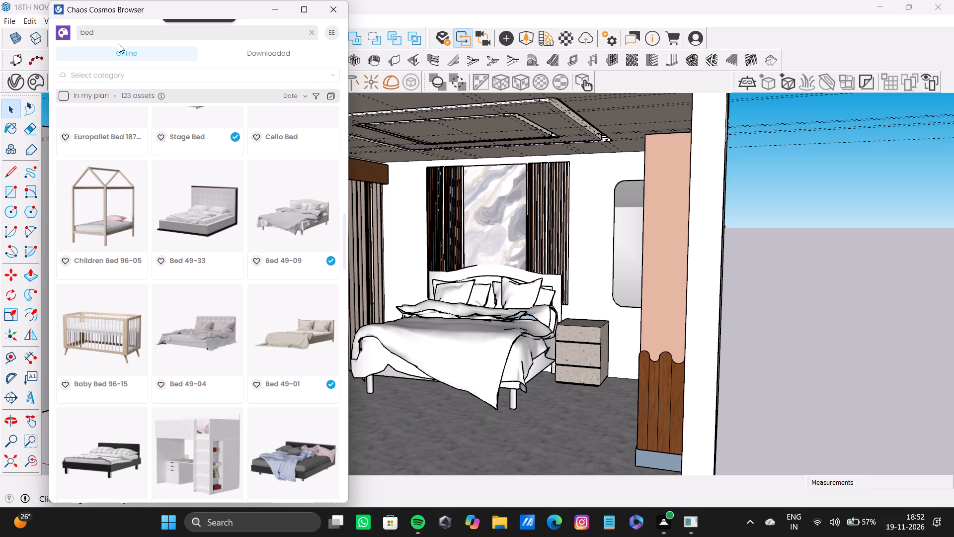
left_click(92, 26)
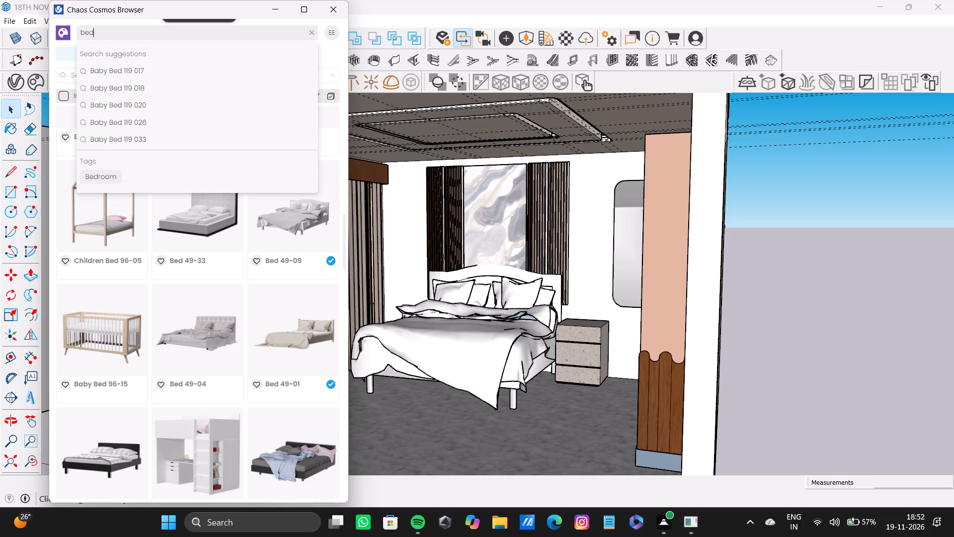
key("BackSpace")
key("BackSpace")
type("ook")
key("Return")
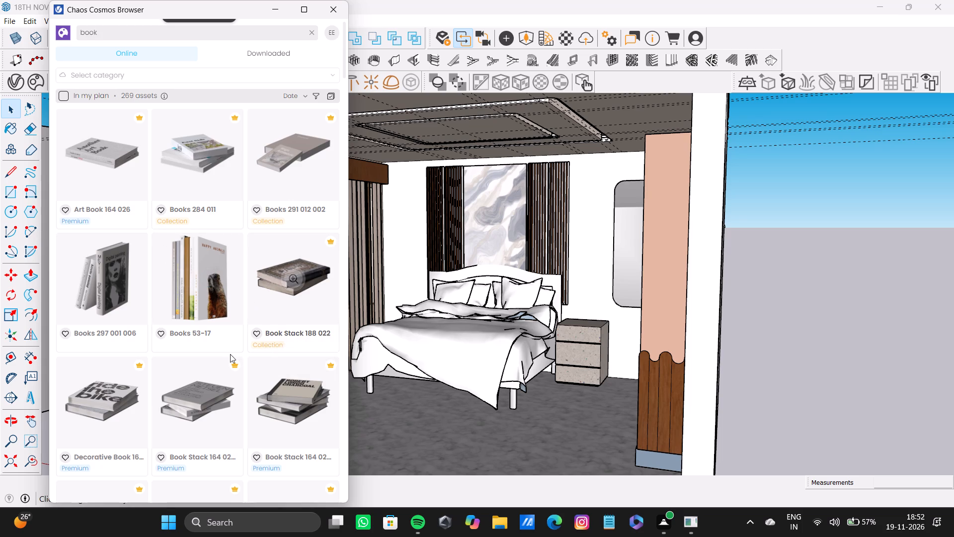
Browse the online book assets for a set that suits the bedroom shelves.
scroll(253, 328, "down", 12)
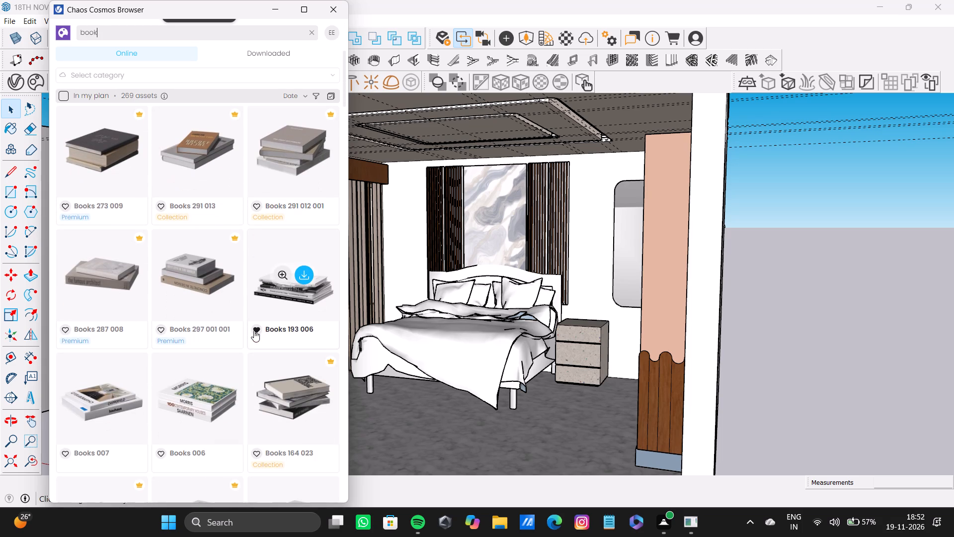
scroll(254, 331, "down", 8)
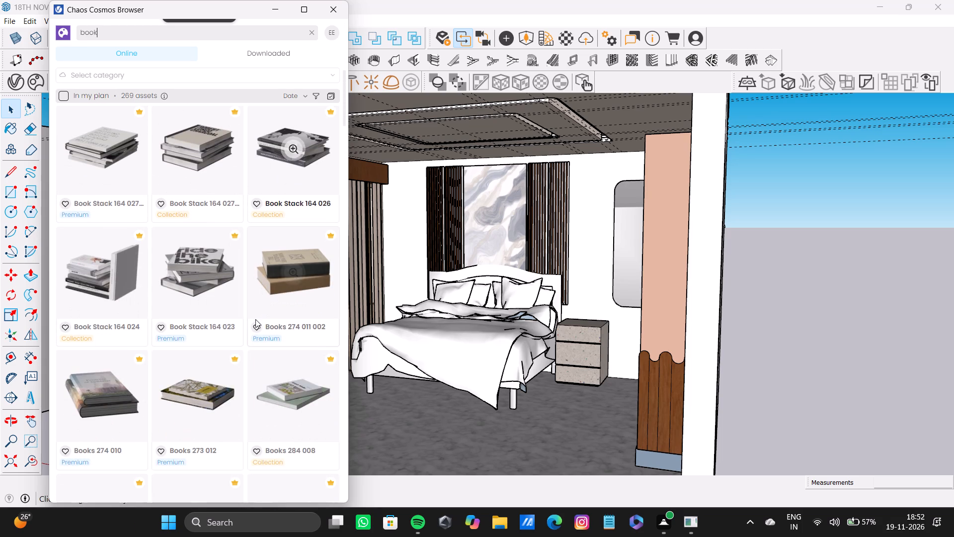
scroll(253, 319, "down", 7)
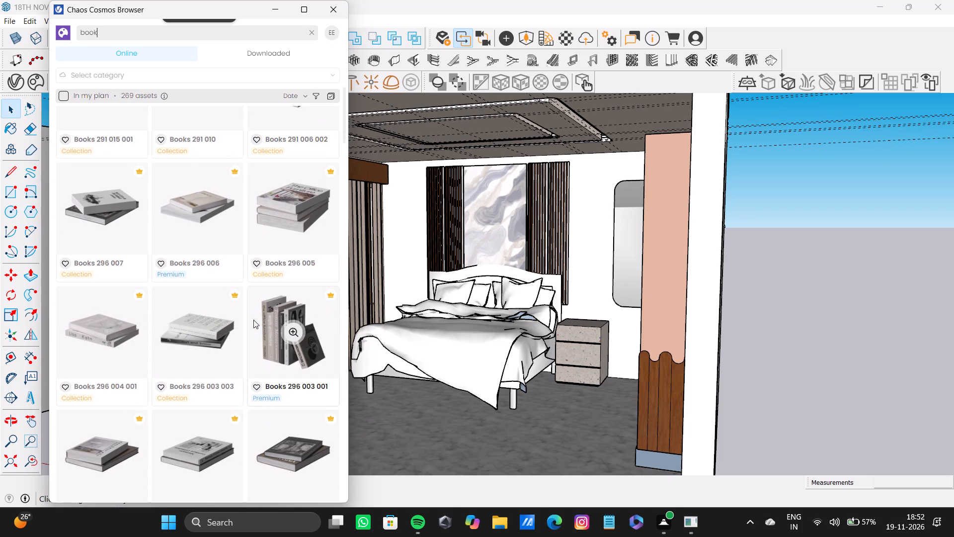
scroll(277, 348, "down", 8)
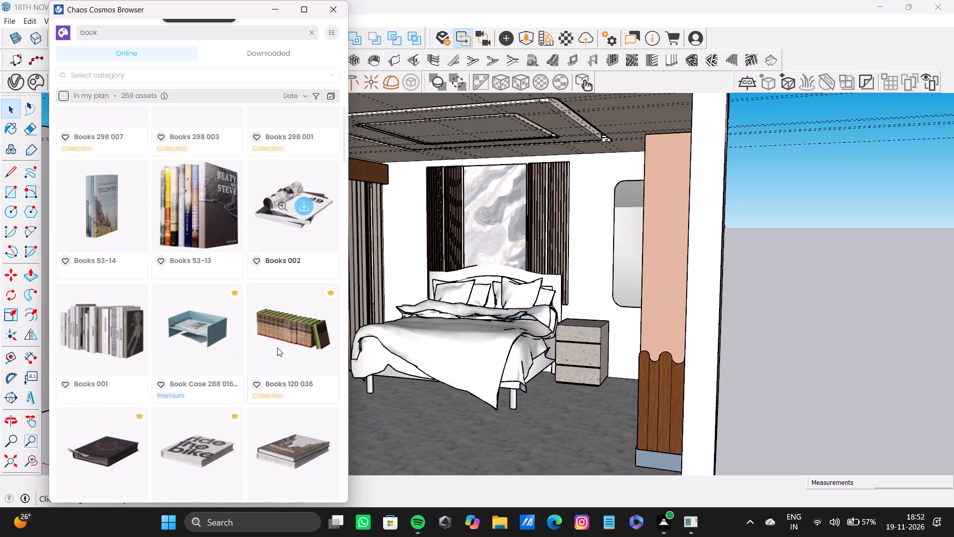
scroll(256, 280, "down", 5)
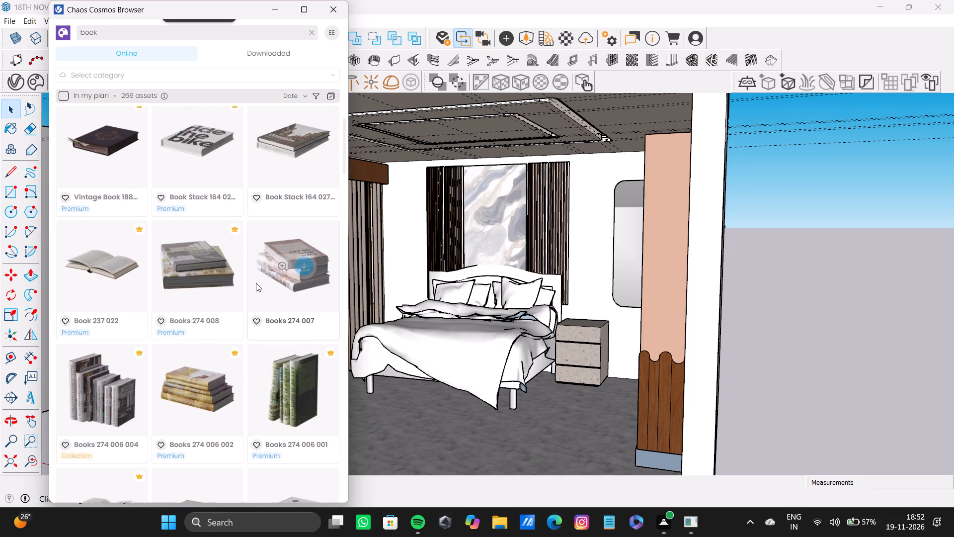
scroll(256, 283, "down", 3)
scroll(170, 278, "down", 4)
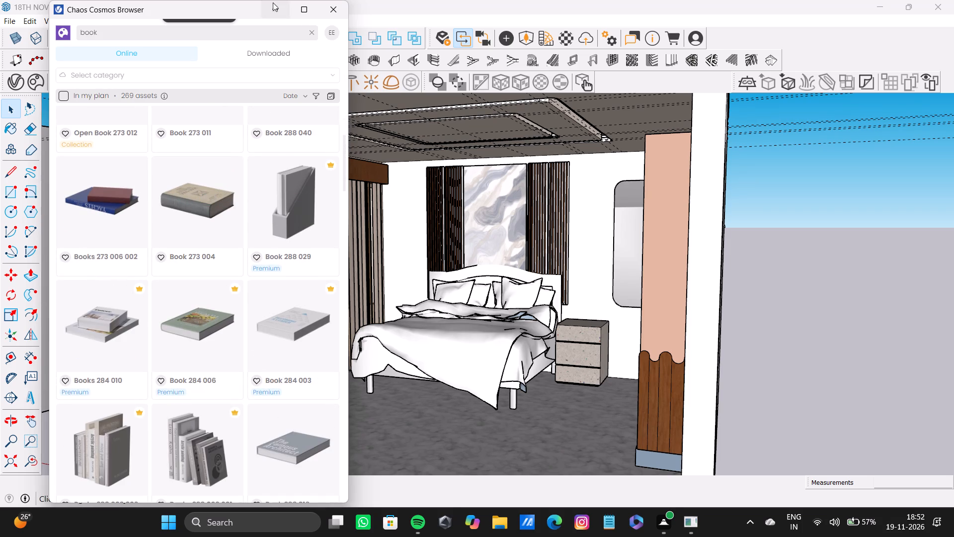
Import the already downloaded Books 120 040 asset, place it on the floor below the wall shelves, and close the asset library.
left_click(273, 56)
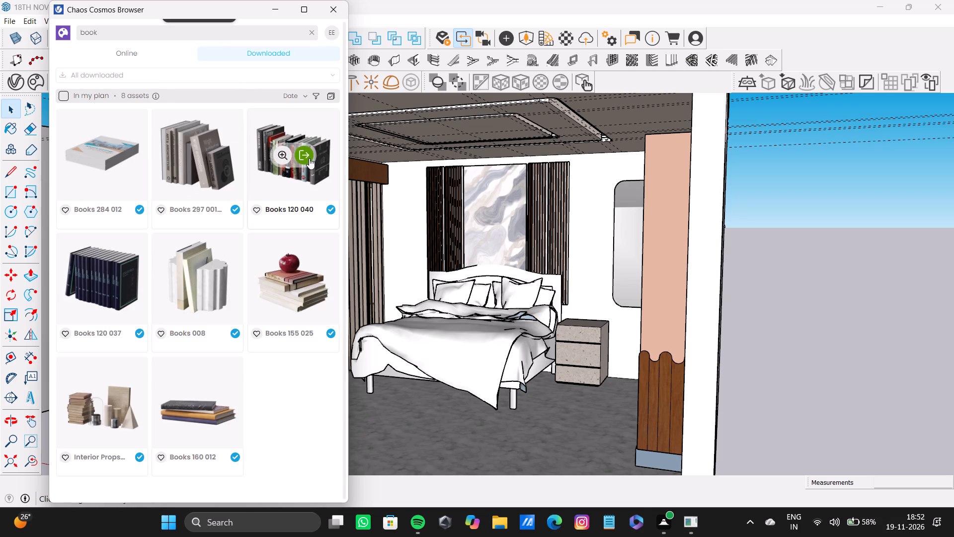
left_click(309, 158)
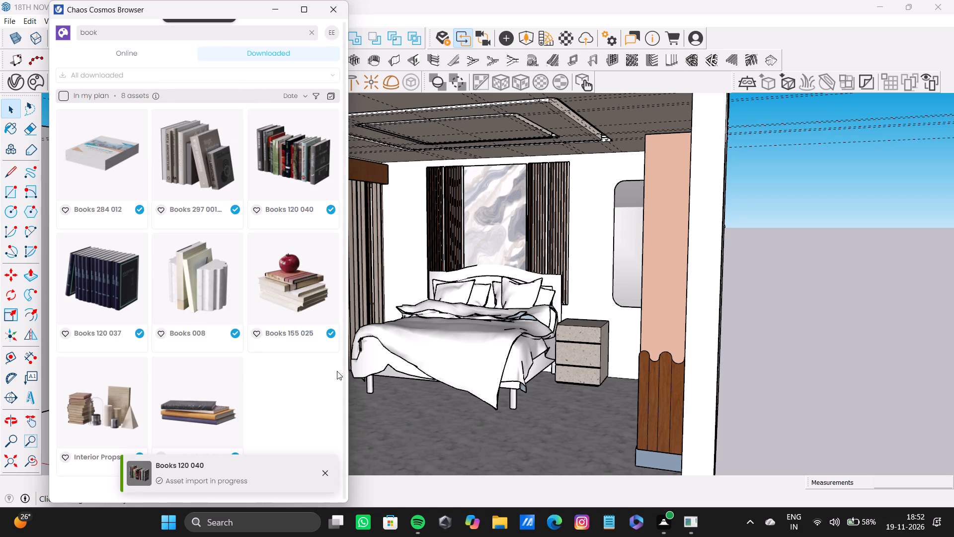
left_click(281, 437)
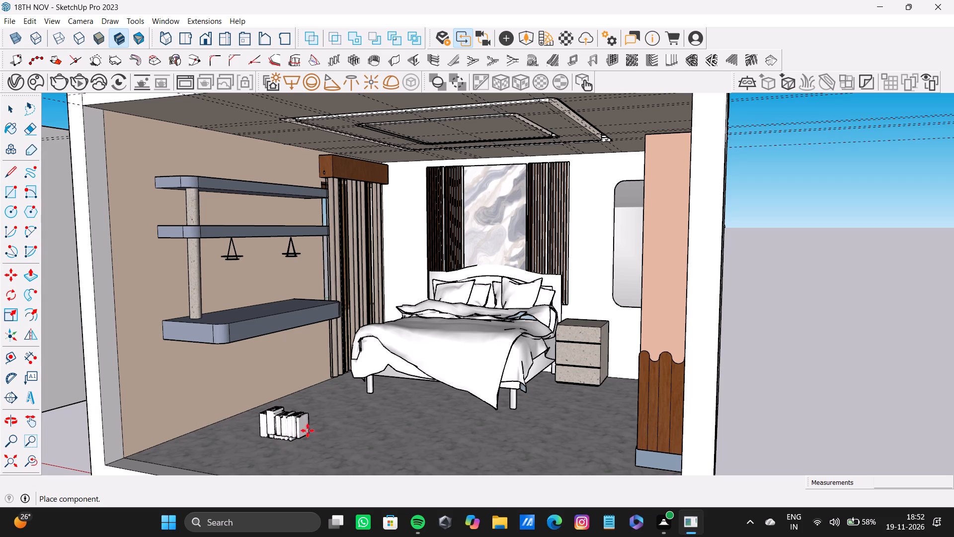
key("space")
left_click(344, 10)
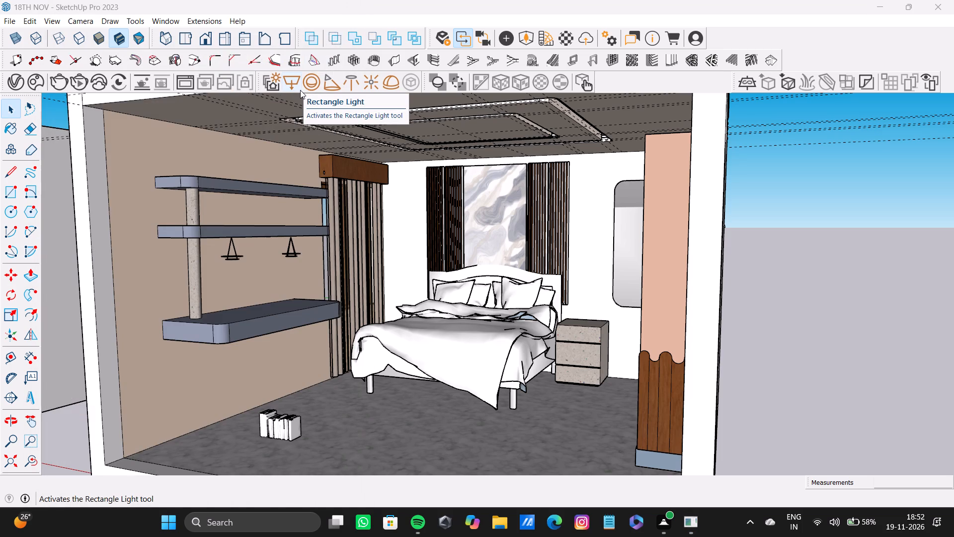
Select the imported row of books on the floor.
middle_click_drag(297, 411, 310, 397, "shift")
scroll(303, 399, "up", 4)
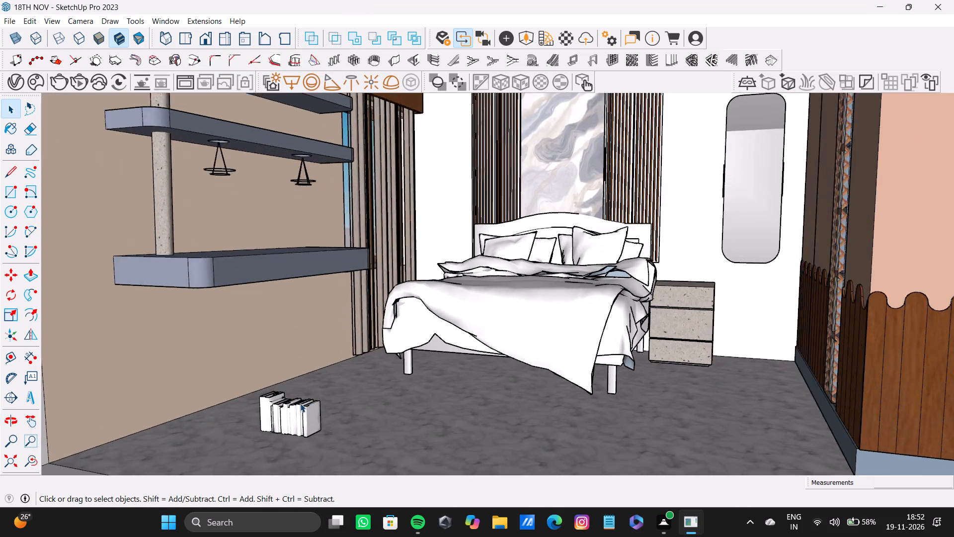
scroll(300, 403, "up", 3)
left_click(294, 415)
middle_click_drag(301, 415, 306, 489)
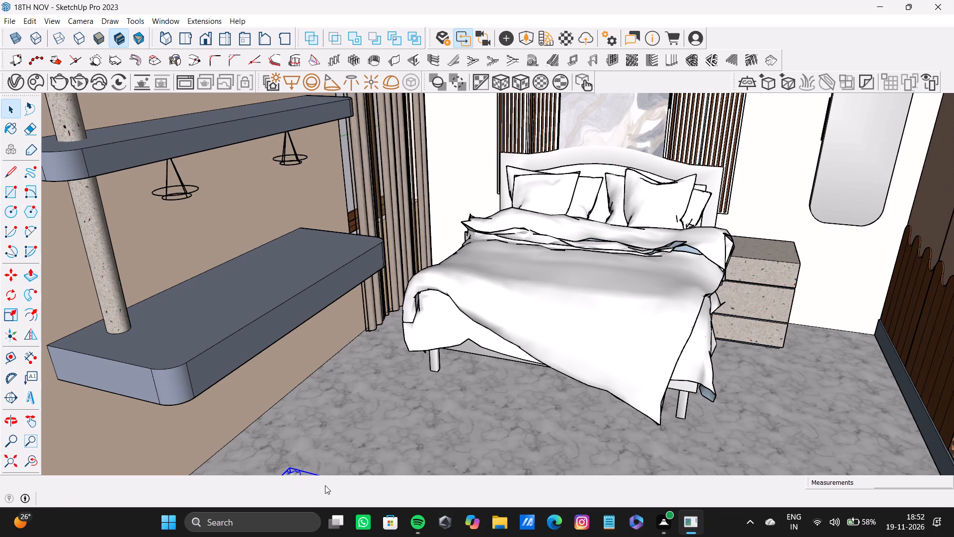
scroll(305, 461, "down", 3)
middle_click_drag(305, 454, 294, 341, "shift")
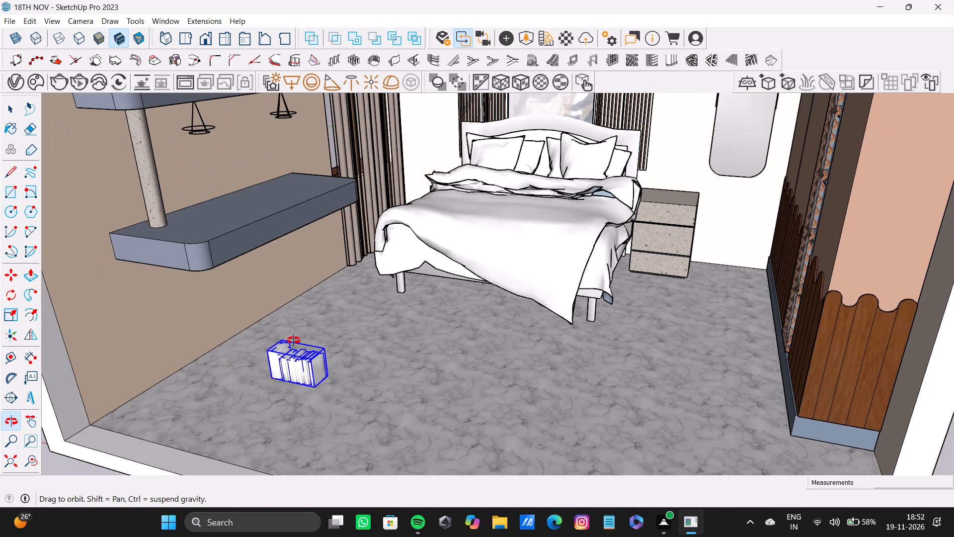
middle_click_drag(294, 341, 293, 374, "shift")
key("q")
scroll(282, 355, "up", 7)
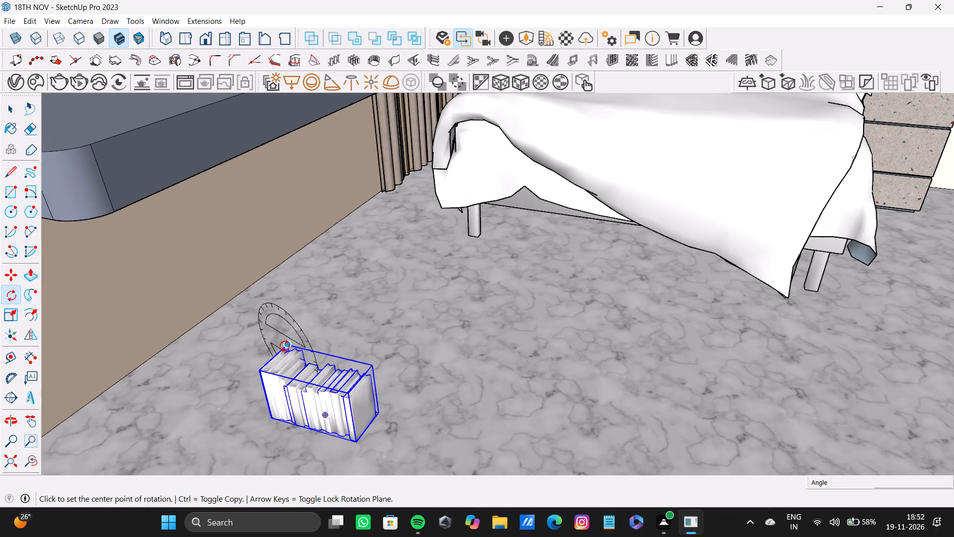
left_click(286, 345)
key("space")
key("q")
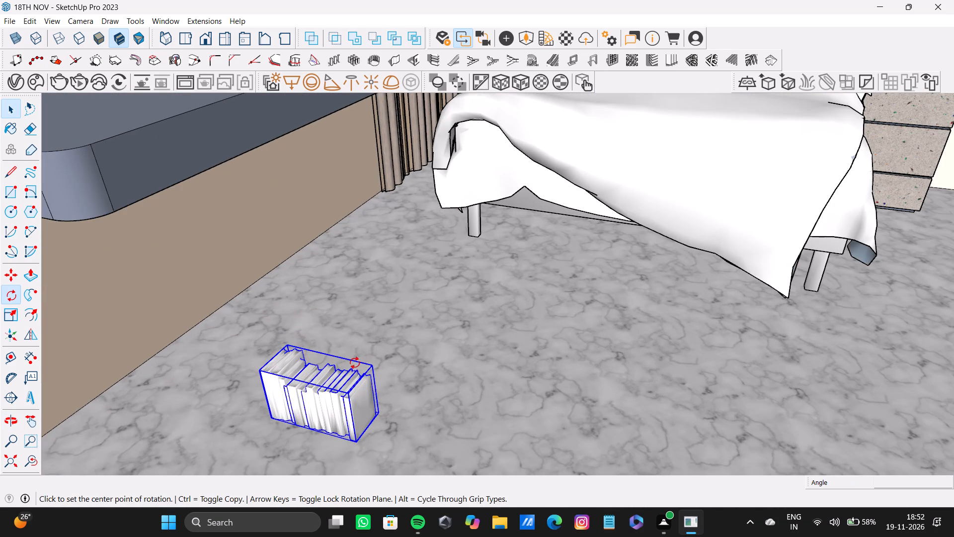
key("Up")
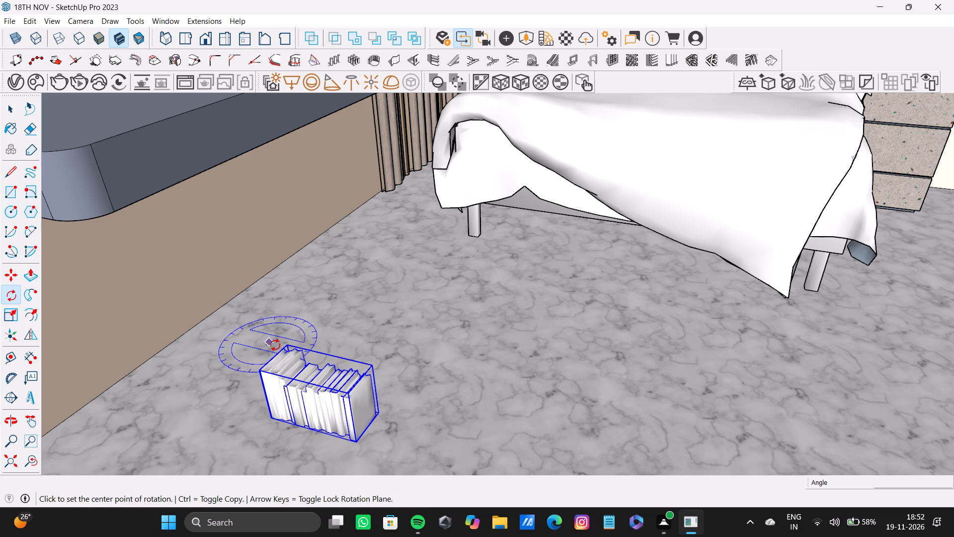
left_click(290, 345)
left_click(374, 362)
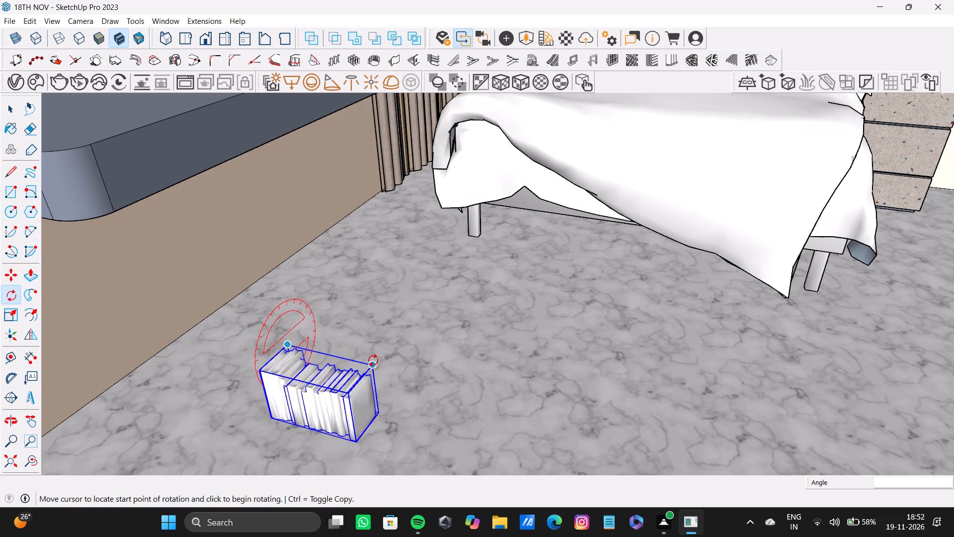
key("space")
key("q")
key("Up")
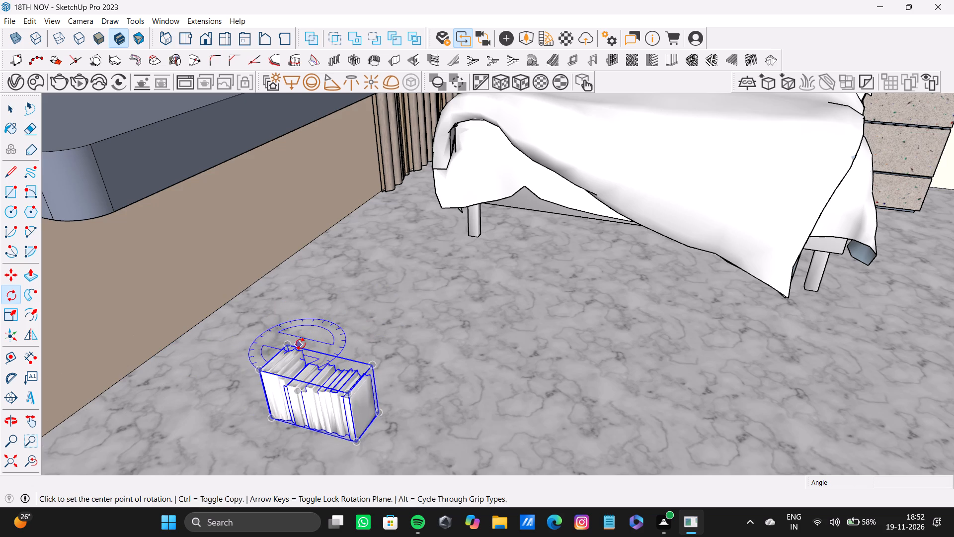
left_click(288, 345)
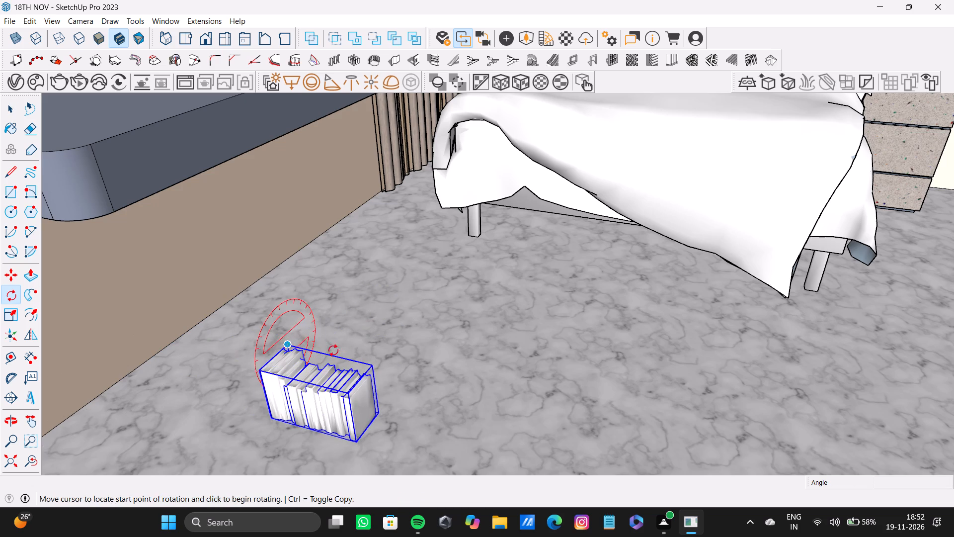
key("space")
Rotate the books horizontally about their back upper corner so the row runs parallel to the shelf wall.
key("q")
key("Up")
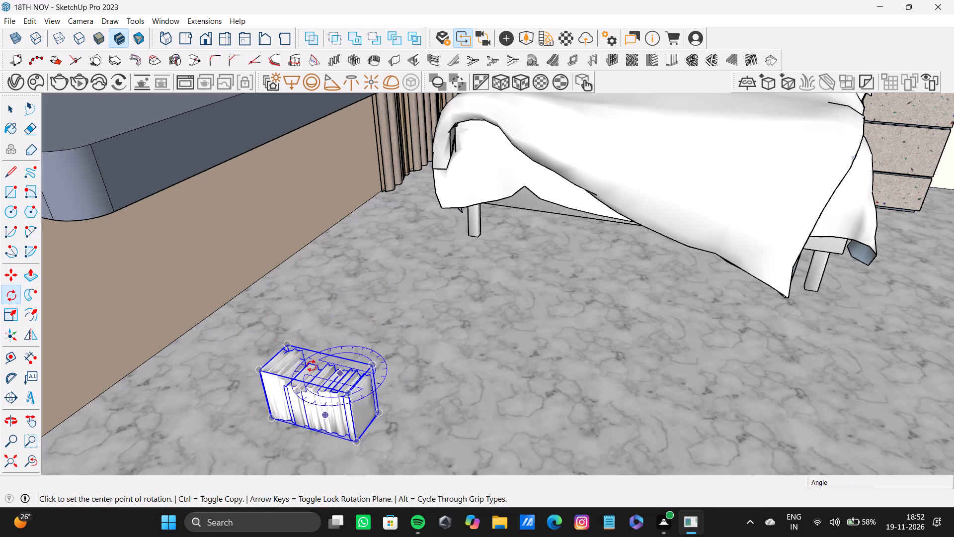
left_click(285, 342)
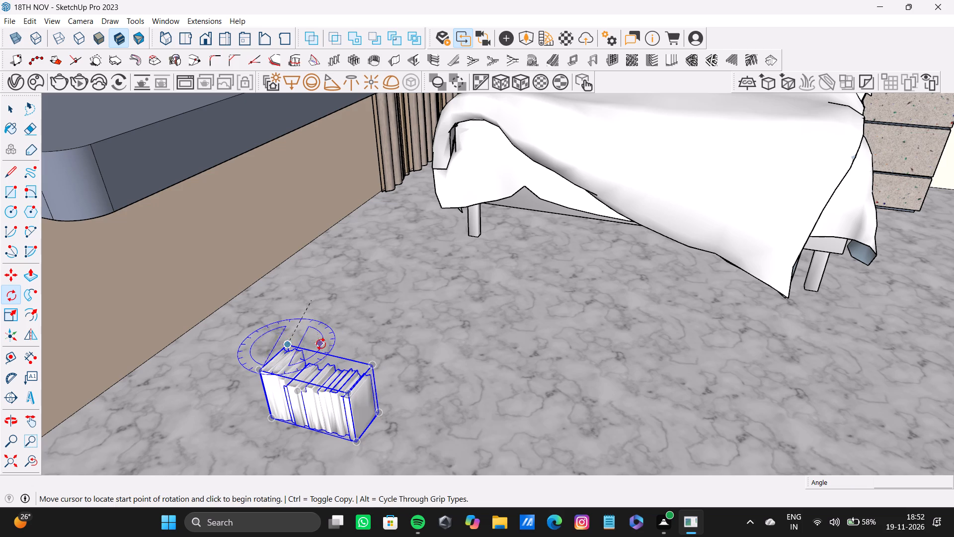
left_click(374, 365)
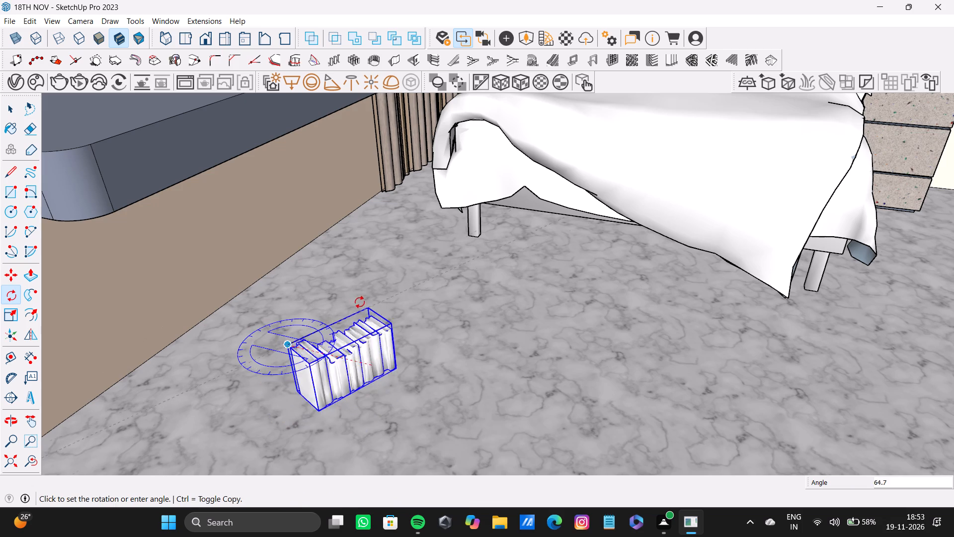
left_click(352, 296)
key("space")
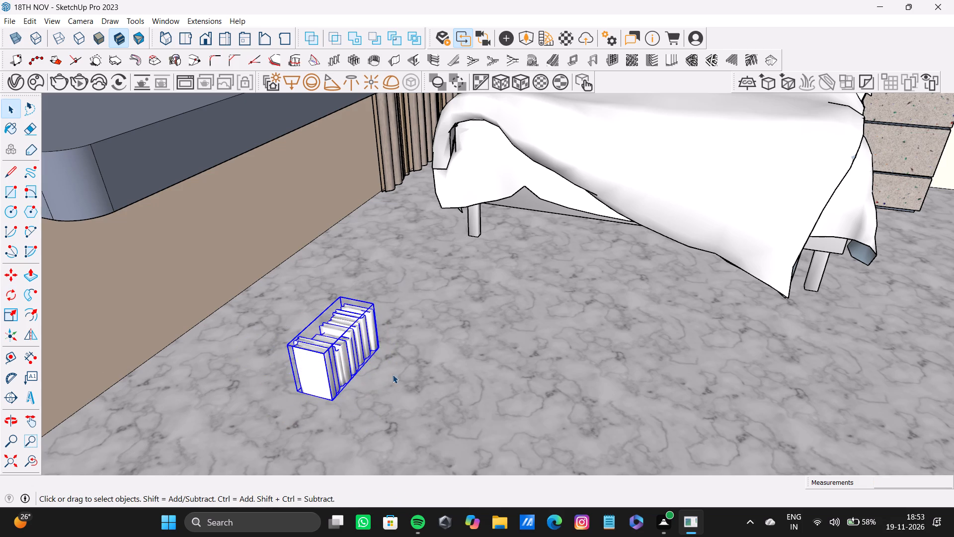
Enlarge the books uniformly by scaling from an upper corner, with the opposite lower corner fixed.
middle_click_drag(396, 369, 425, 446)
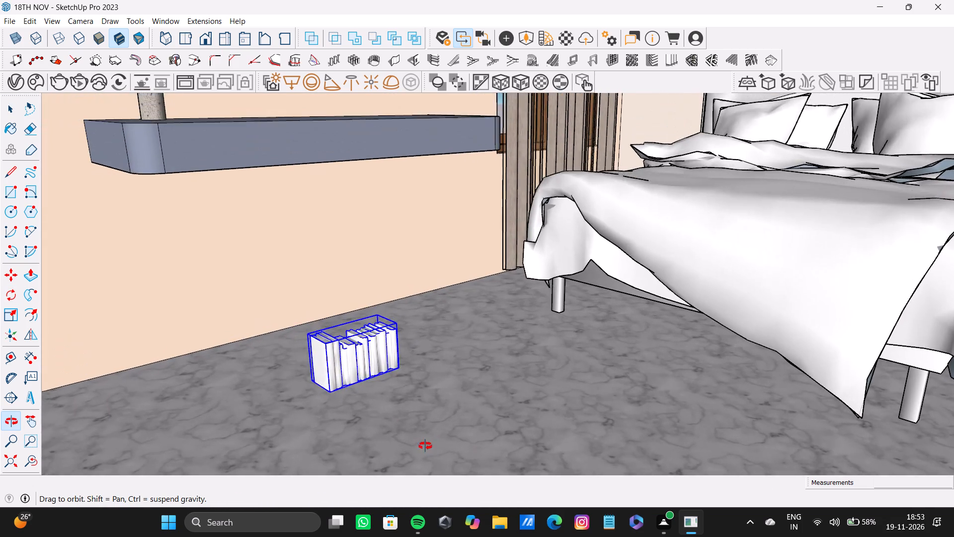
middle_click_drag(425, 446, 397, 446)
key("s")
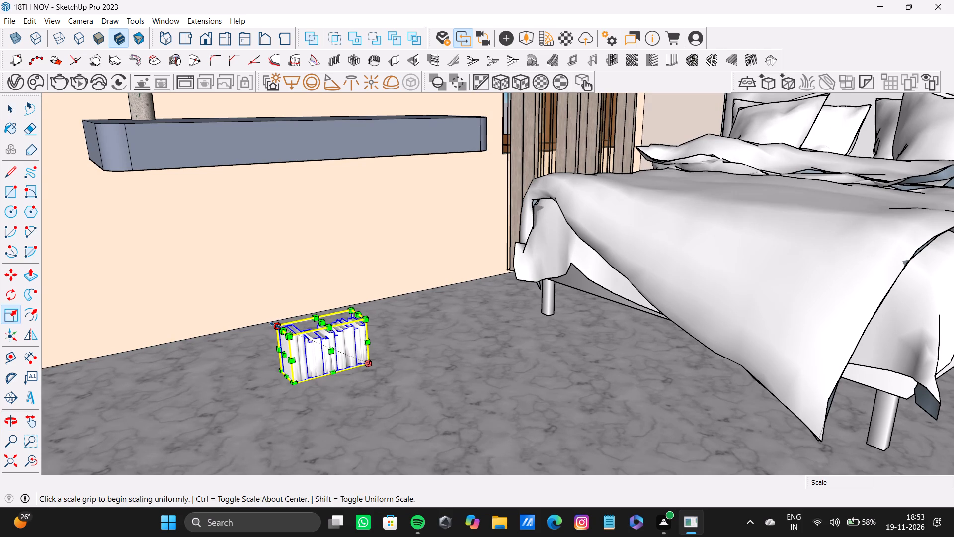
left_click_drag(275, 325, 231, 295)
key("space")
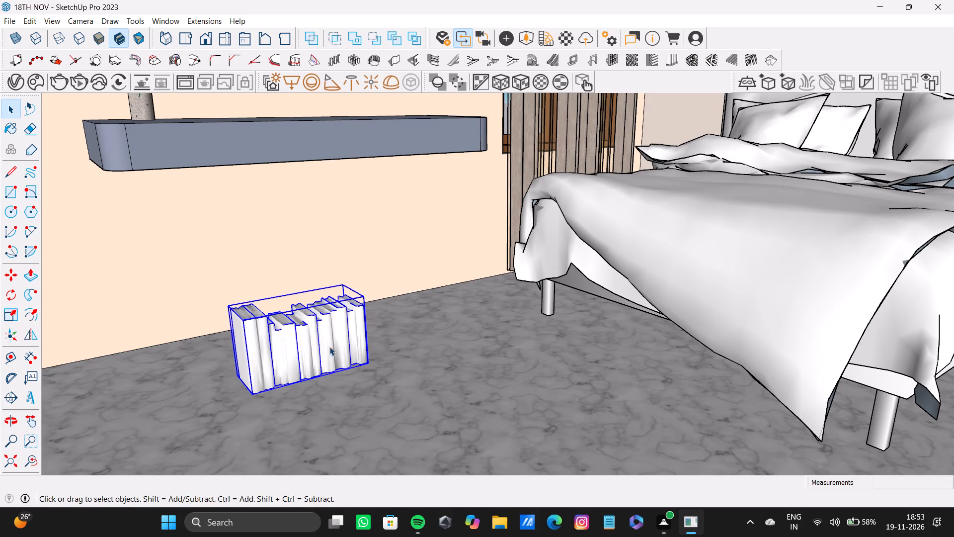
Move the enlarged row of books from the floor up onto the top wall shelf.
key("m")
left_click(368, 365)
scroll(300, 252, "down", 5)
middle_click_drag(331, 206, 484, 345)
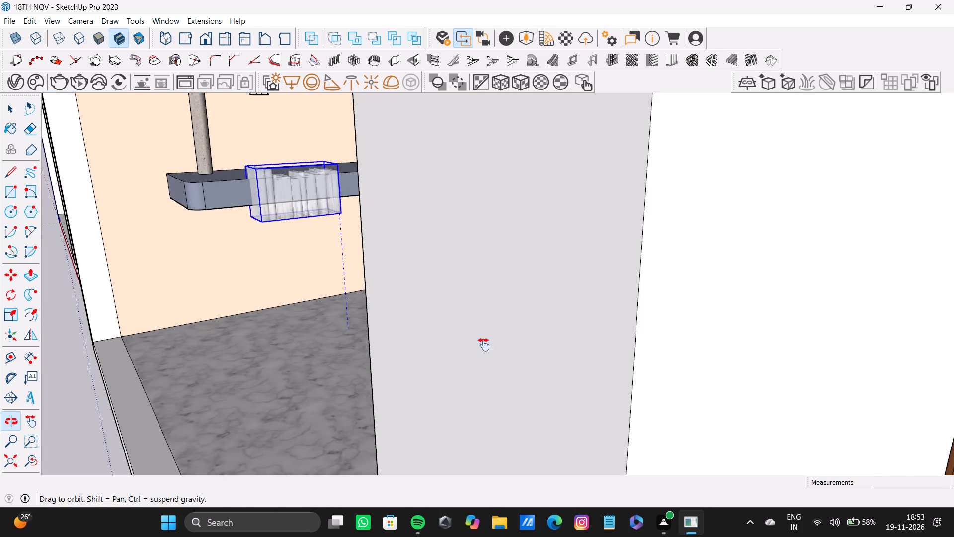
middle_click_drag(484, 345, 592, 408)
scroll(314, 179, "up", 5)
middle_click_drag(323, 161, 405, 317)
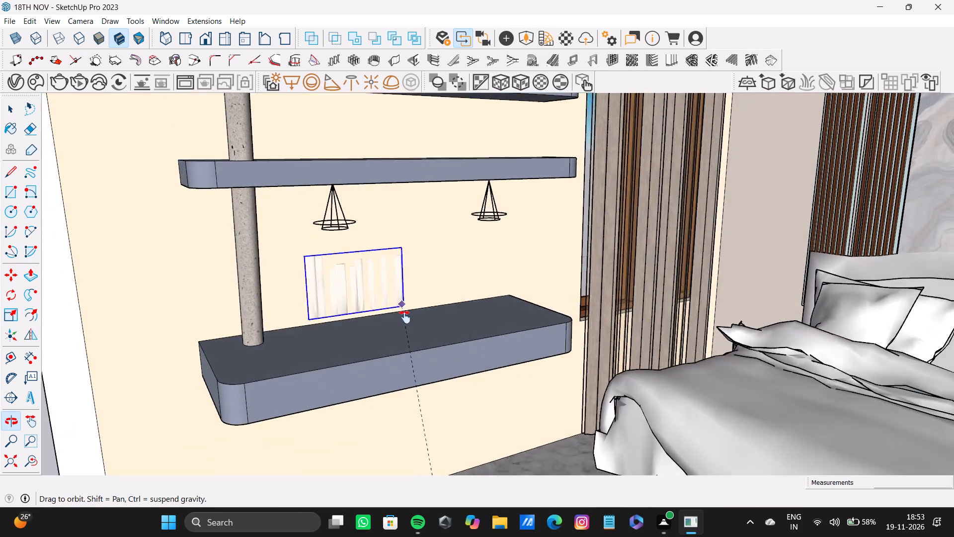
middle_click_drag(405, 317, 454, 450)
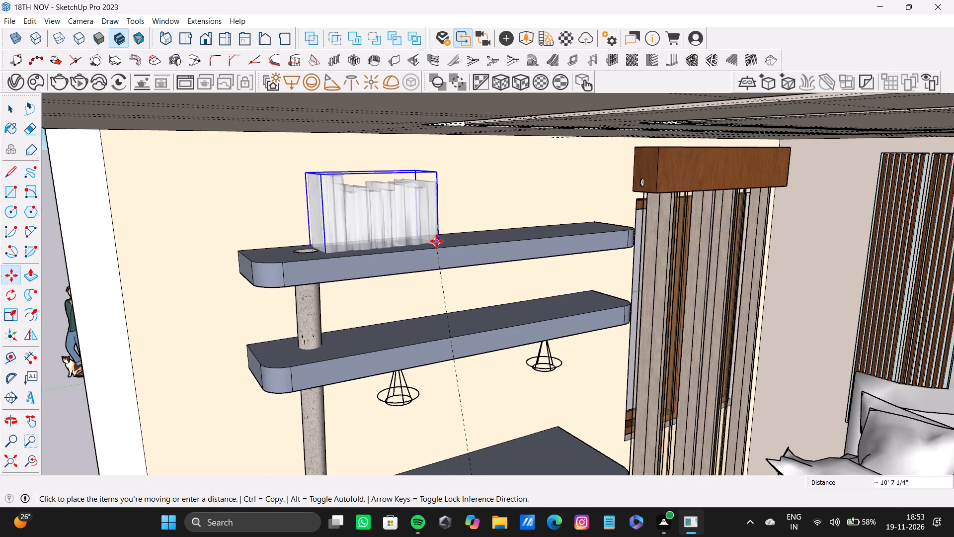
left_click(461, 245)
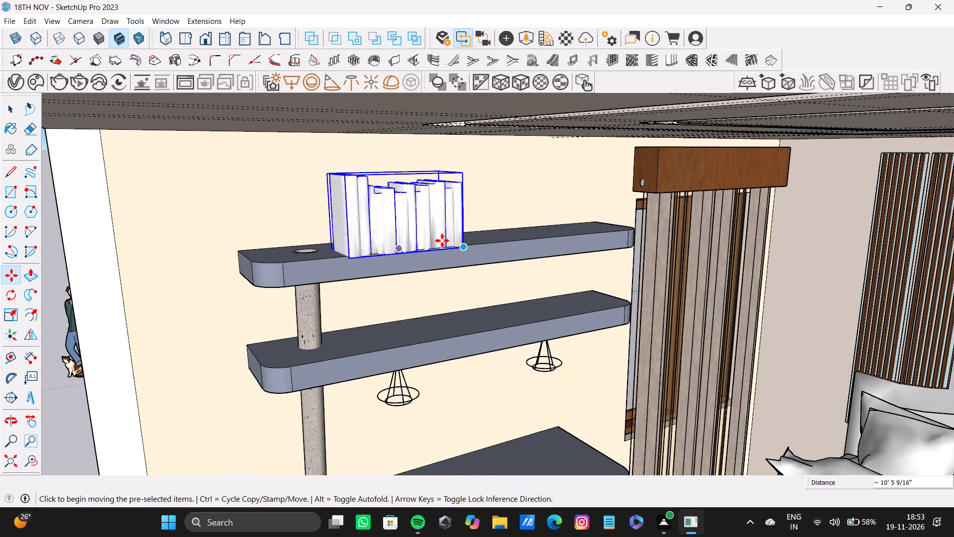
key("space")
Copy the row of books about 3' 1" along the top shelf towards the curtain.
middle_click_drag(452, 246, 380, 208)
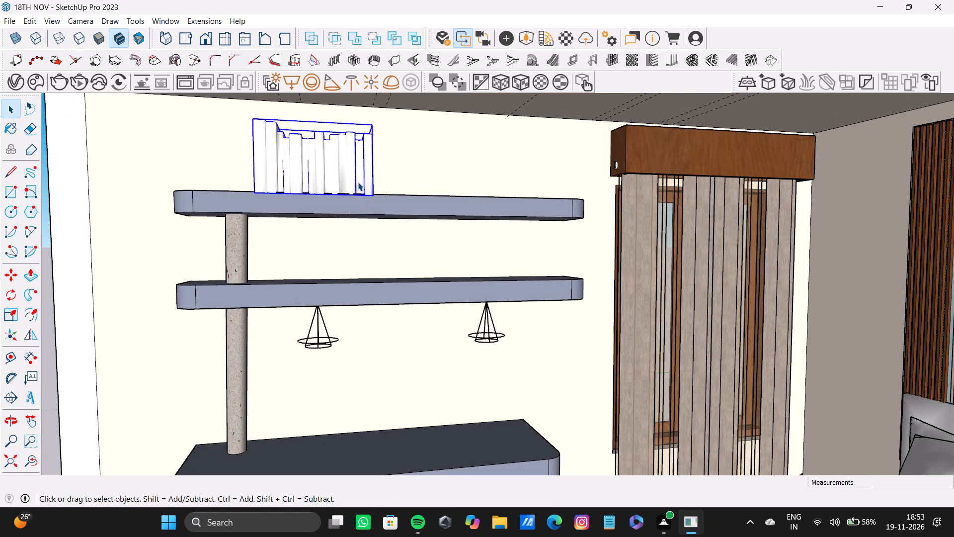
key("m")
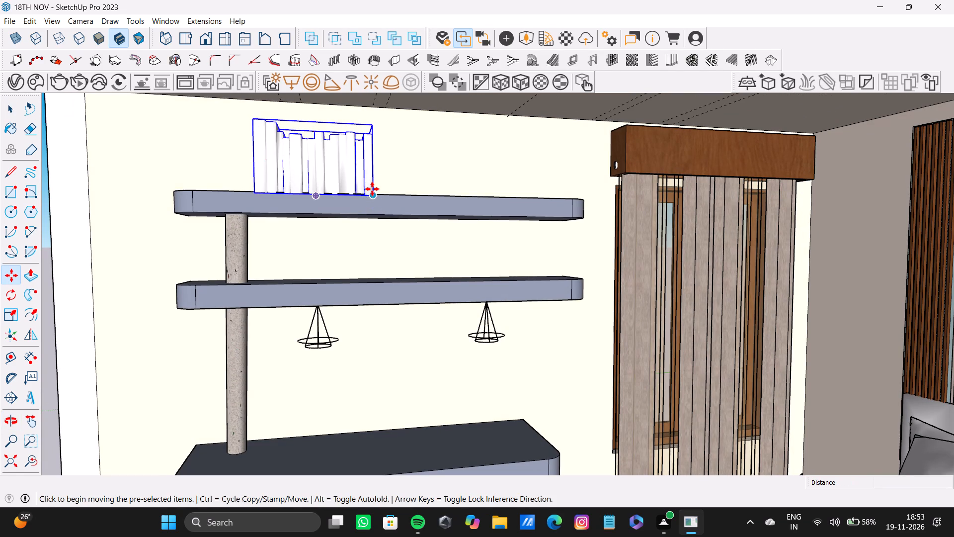
left_click(374, 194, "ctrl")
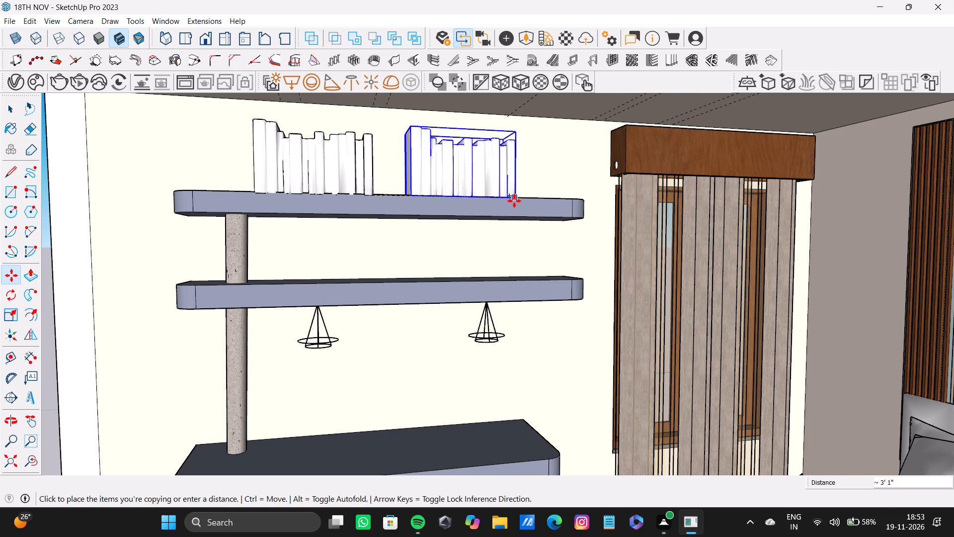
left_click(514, 201)
Copy the second row of books down onto the lowest shelf, beside the round column.
scroll(425, 234, "down", 4)
middle_click_drag(427, 236, 437, 215, "shift")
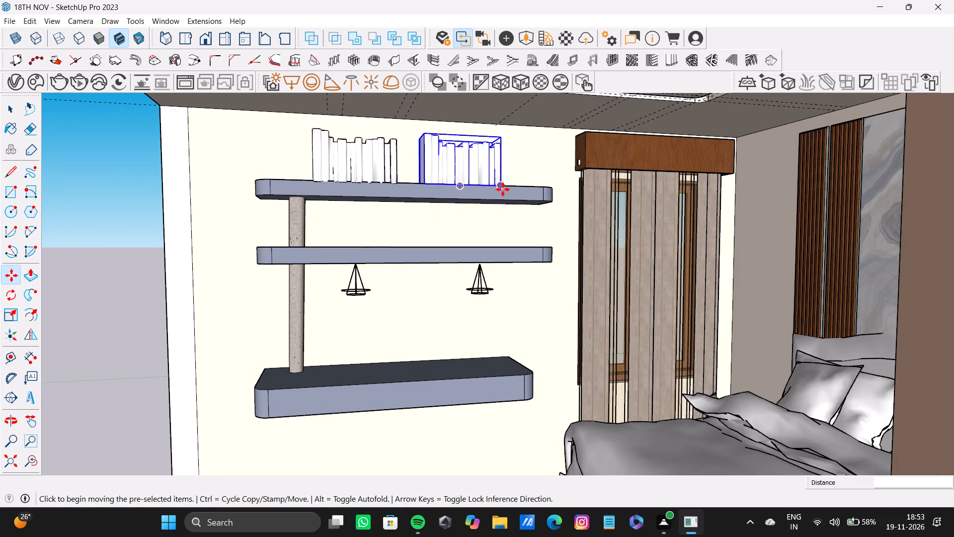
left_click(503, 188, "ctrl")
scroll(423, 345, "up", 7)
middle_click_drag(372, 385, 414, 388, "shift")
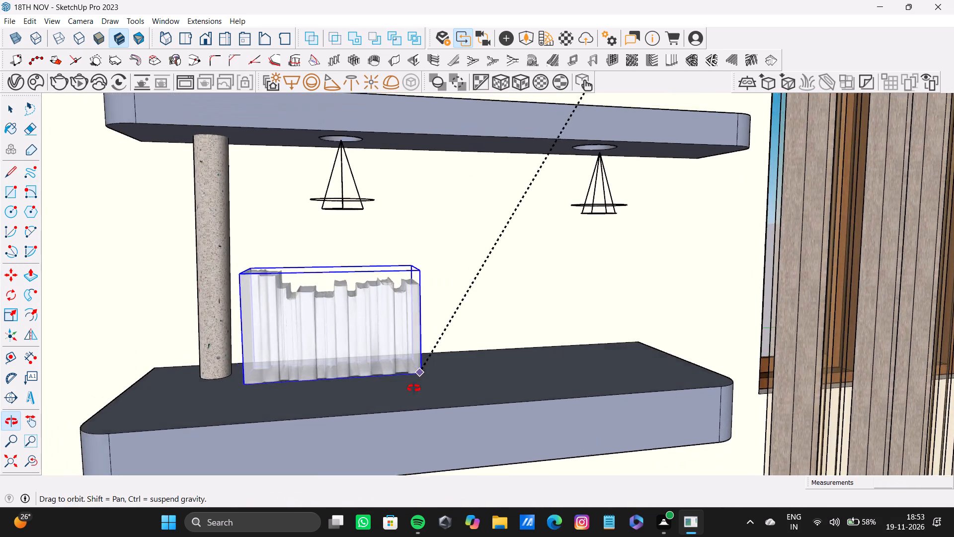
middle_click_drag(414, 388, 408, 401, "shift")
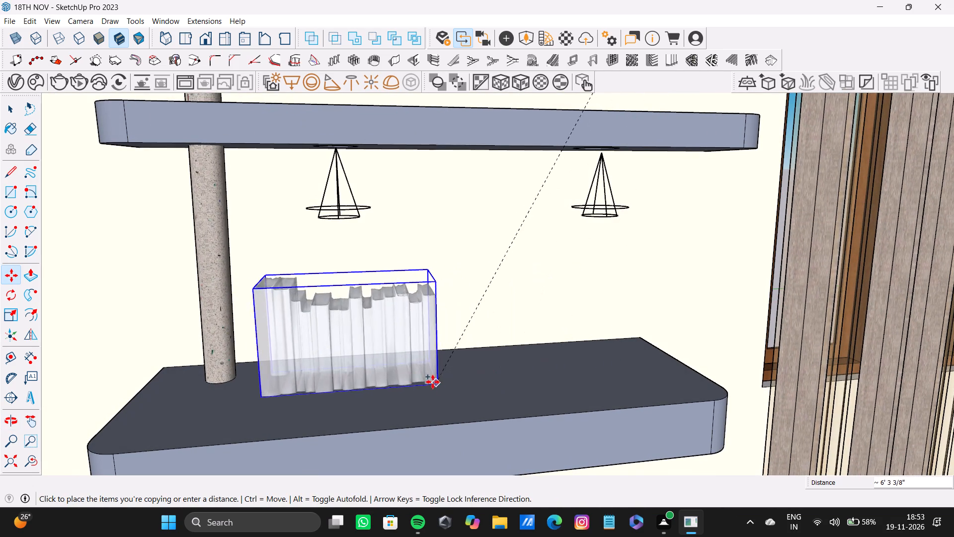
left_click(409, 379)
key("space")
Open the asset library and filter the downloaded assets to the Accessories category of 3D Models.
middle_click_drag(397, 358, 512, 314)
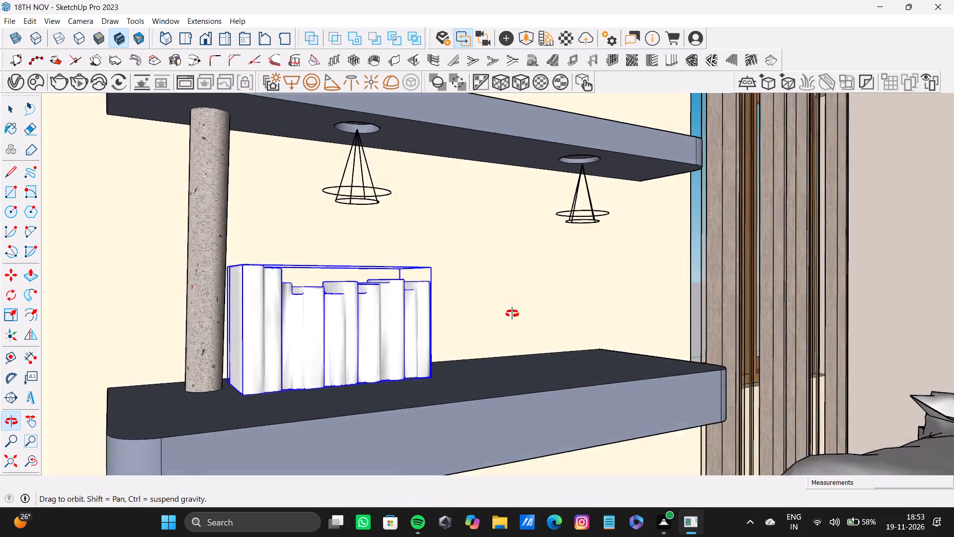
middle_click_drag(512, 314, 465, 327)
scroll(412, 329, "down", 3)
middle_click(412, 329)
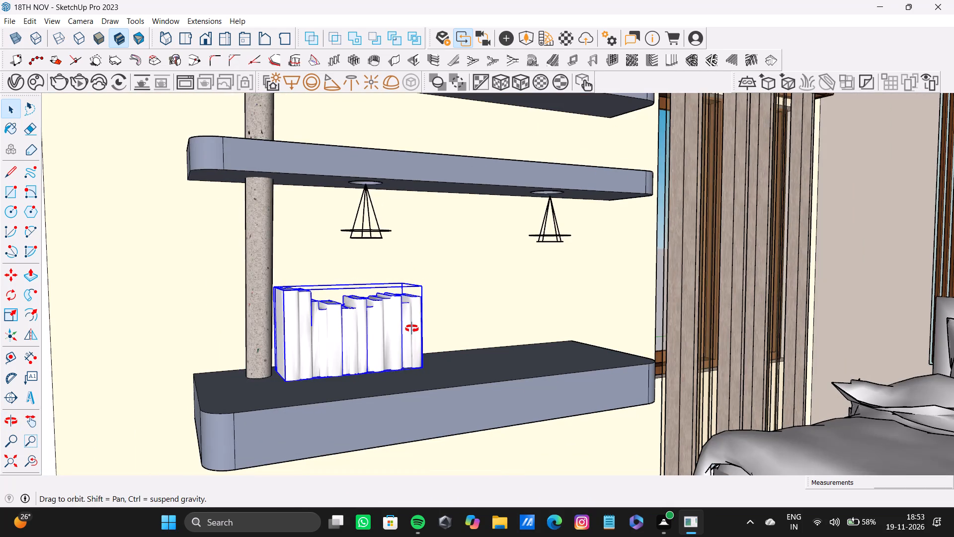
left_click(34, 85)
scroll(216, 305, "down", 4)
scroll(217, 309, "up", 5)
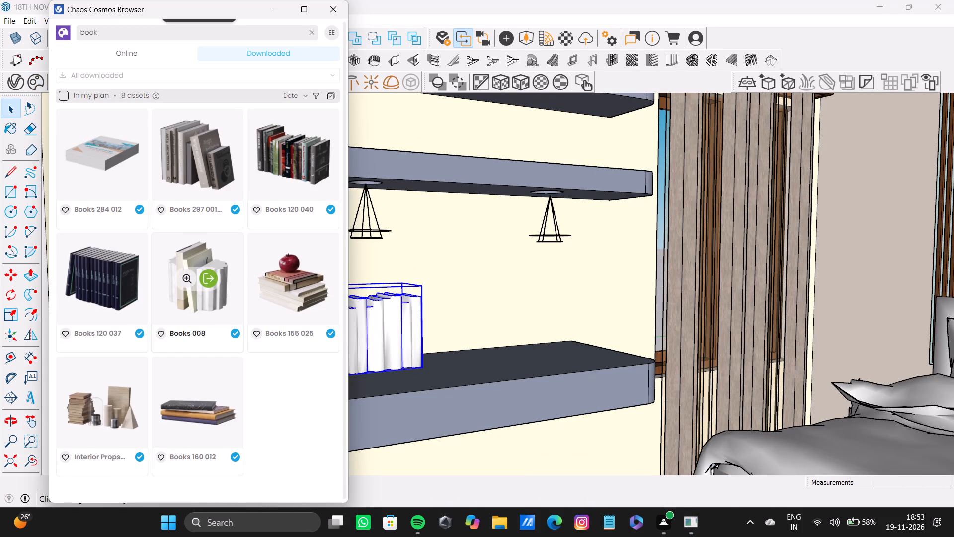
scroll(223, 296, "up", 1)
left_click(186, 76)
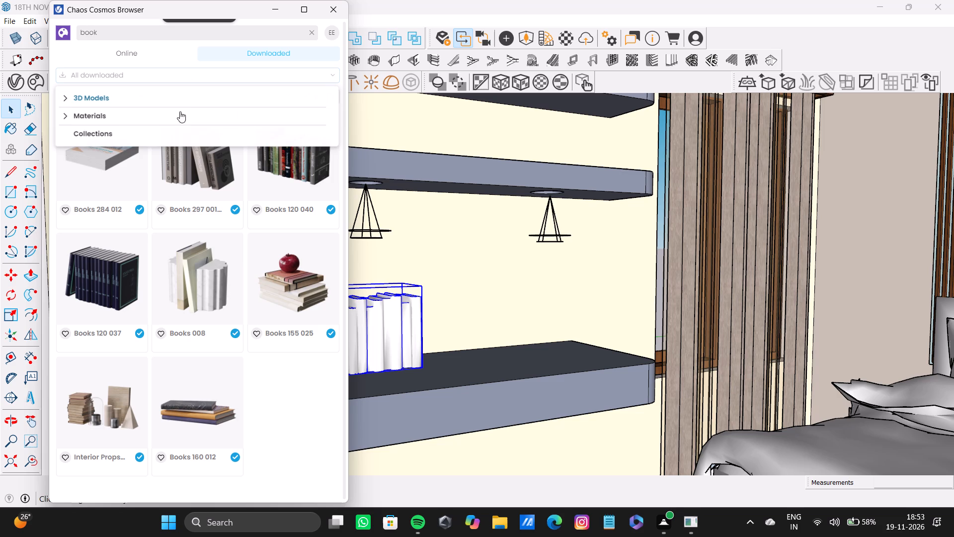
left_click(169, 101)
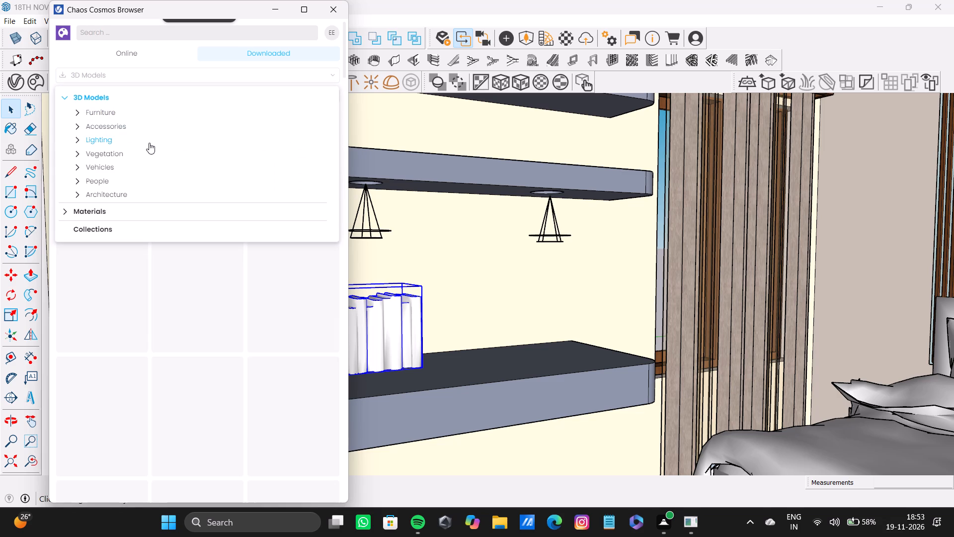
left_click(149, 124)
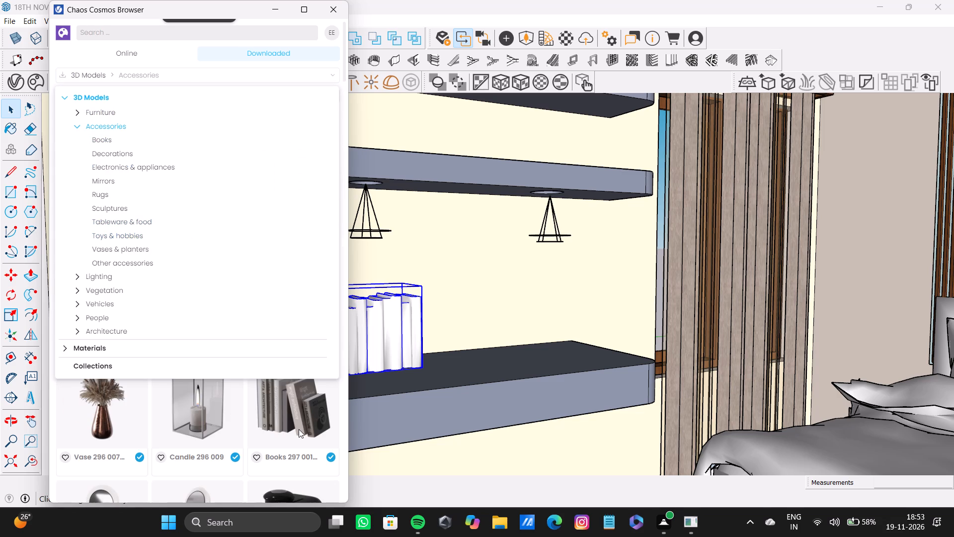
left_click(300, 469)
Import the Decorative Puppy 209 004 asset and place it on the lowest shelf near the curtain end.
scroll(249, 281, "down", 8)
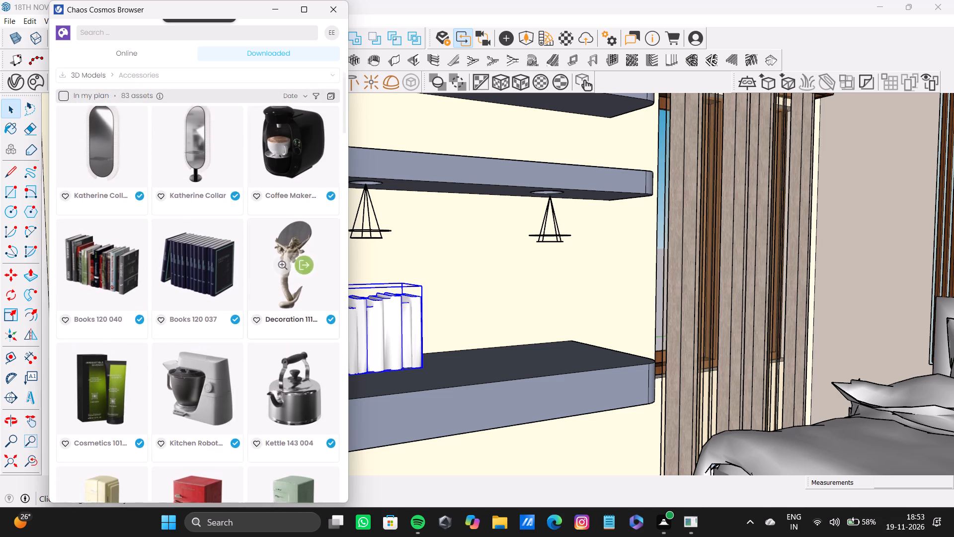
scroll(253, 289, "down", 7)
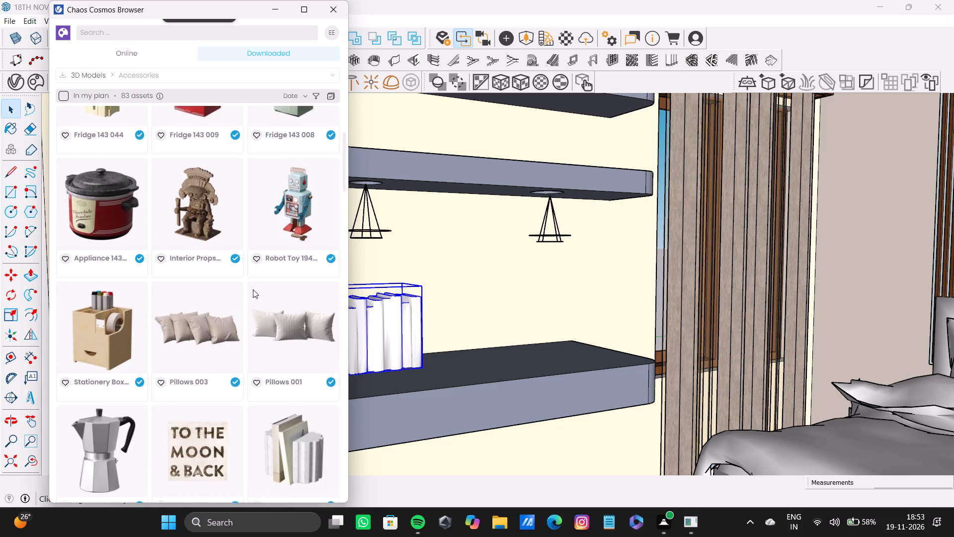
scroll(253, 289, "down", 4)
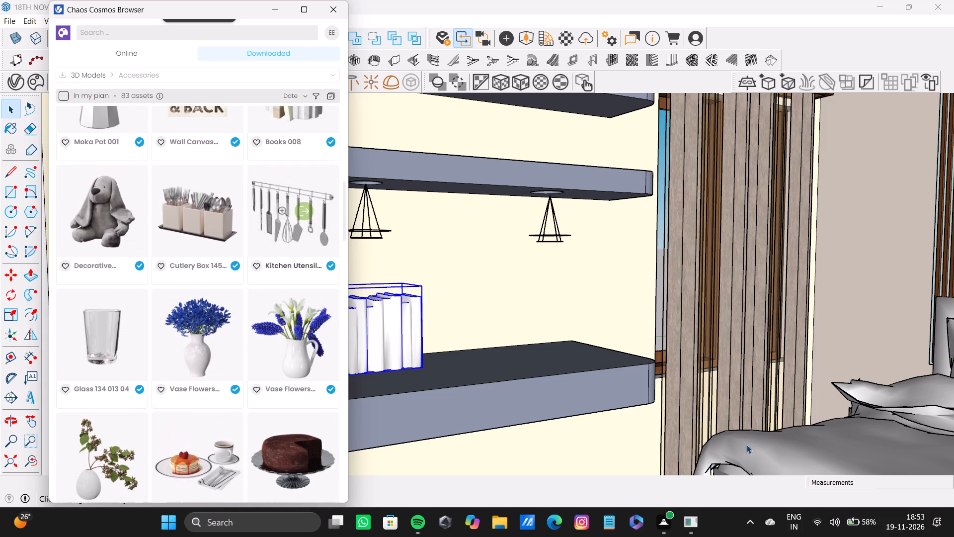
left_click(112, 215)
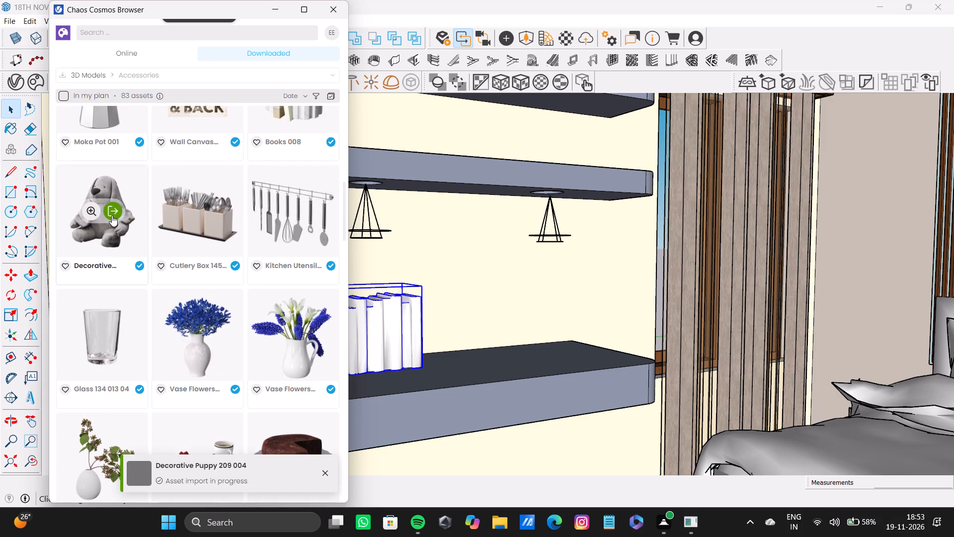
left_click(563, 356)
key("space")
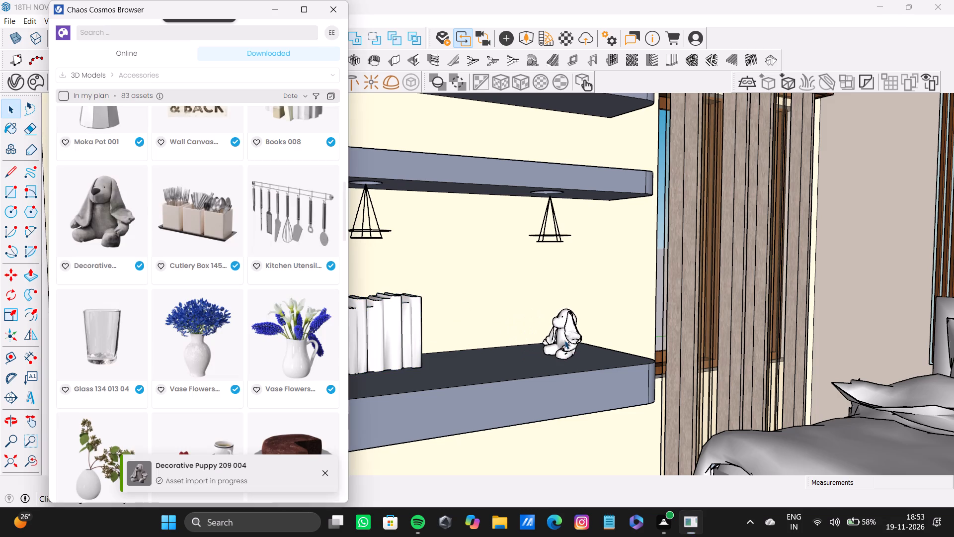
Rotate the decorative puppy about the vertical axis through its back upper corner so it faces into the room.
left_click(572, 335)
middle_click_drag(565, 335, 580, 376)
scroll(570, 341, "up", 2)
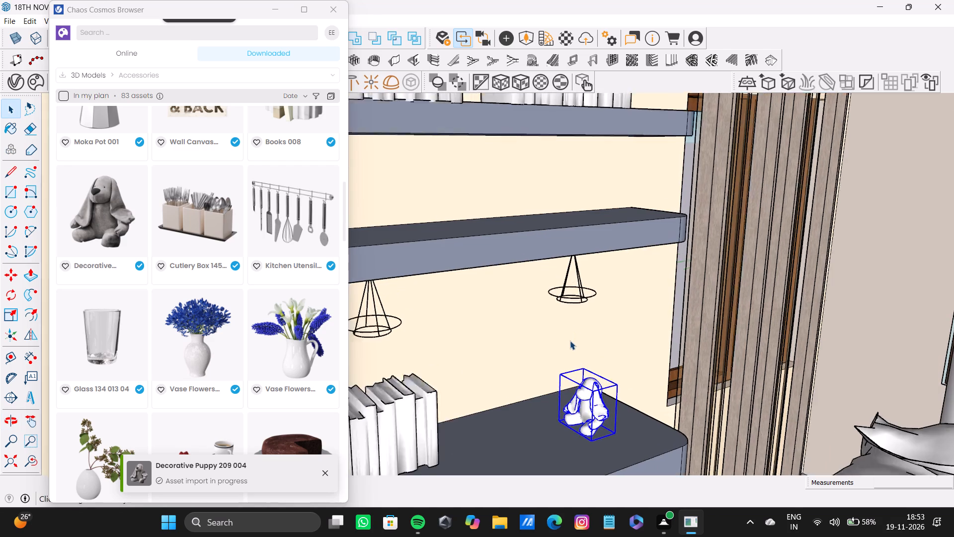
scroll(570, 341, "up", 3)
key("q")
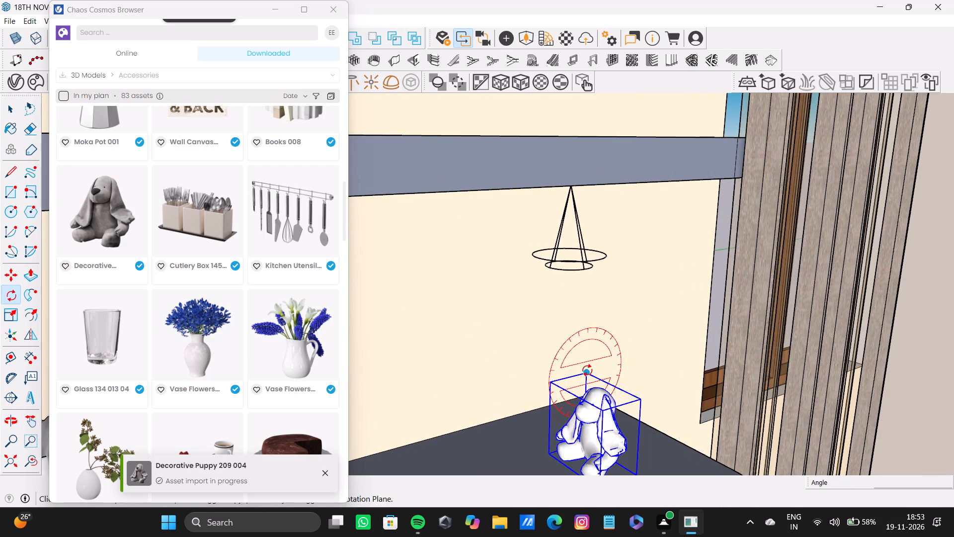
key("Up")
left_click(586, 372)
left_click(639, 398)
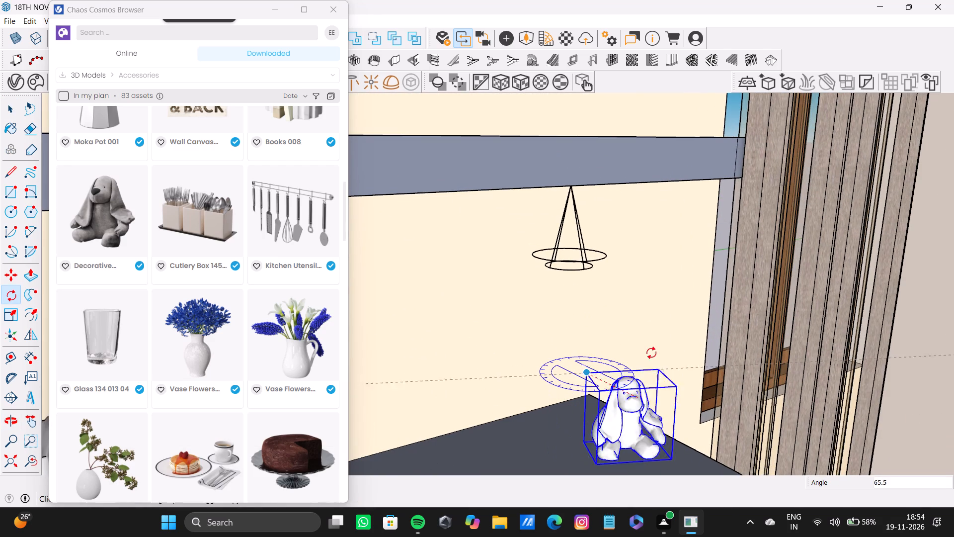
left_click(650, 352)
key("space")
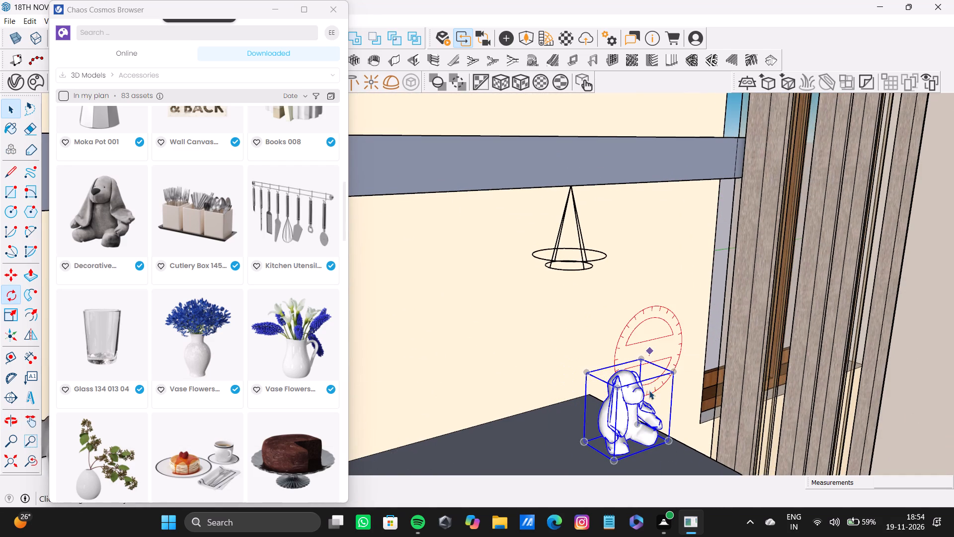
Move the puppy up onto the curtain end of the middle shelf and shift it about 2 3/8" towards the front edge.
key("m")
left_click(613, 464)
scroll(527, 293, "down", 3)
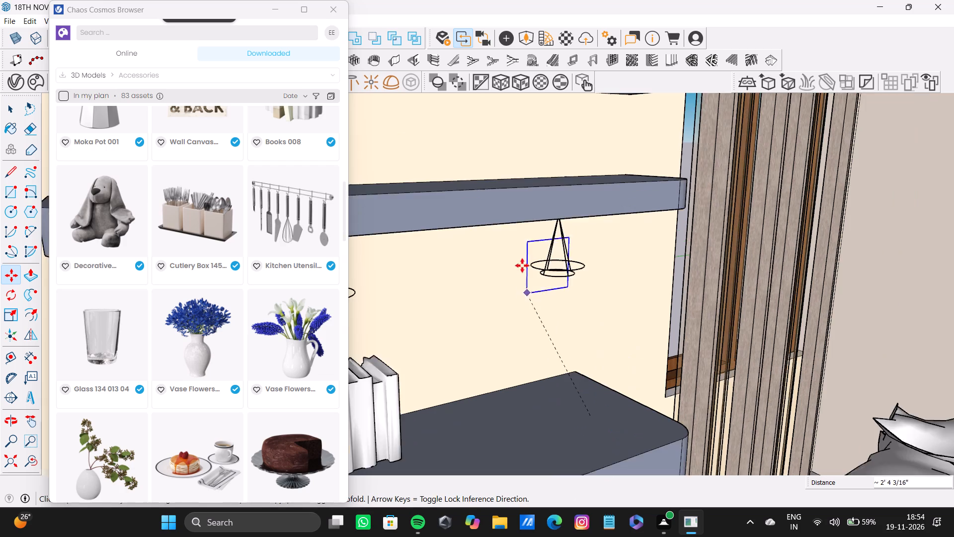
middle_click_drag(542, 244, 491, 385)
left_click(544, 341)
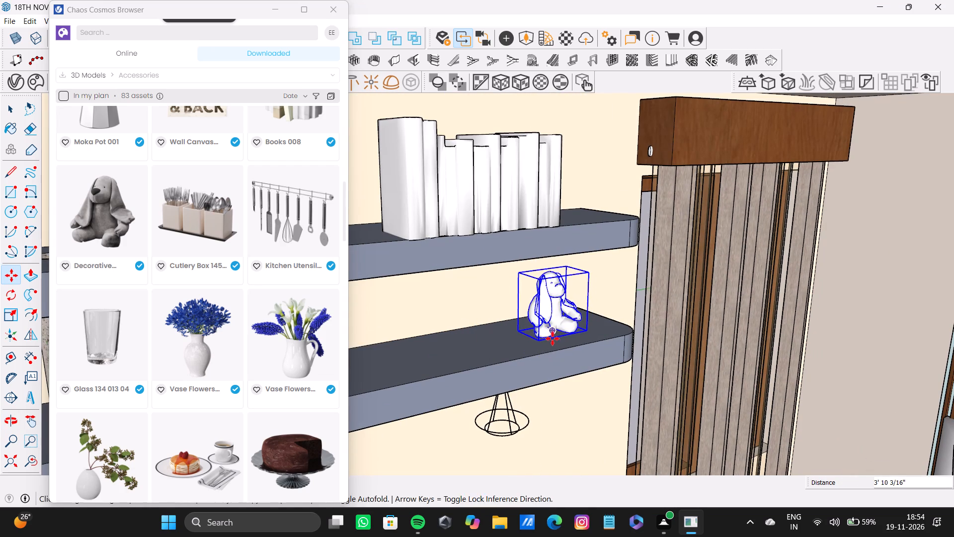
middle_click_drag(553, 338, 569, 372)
scroll(537, 358, "up", 7)
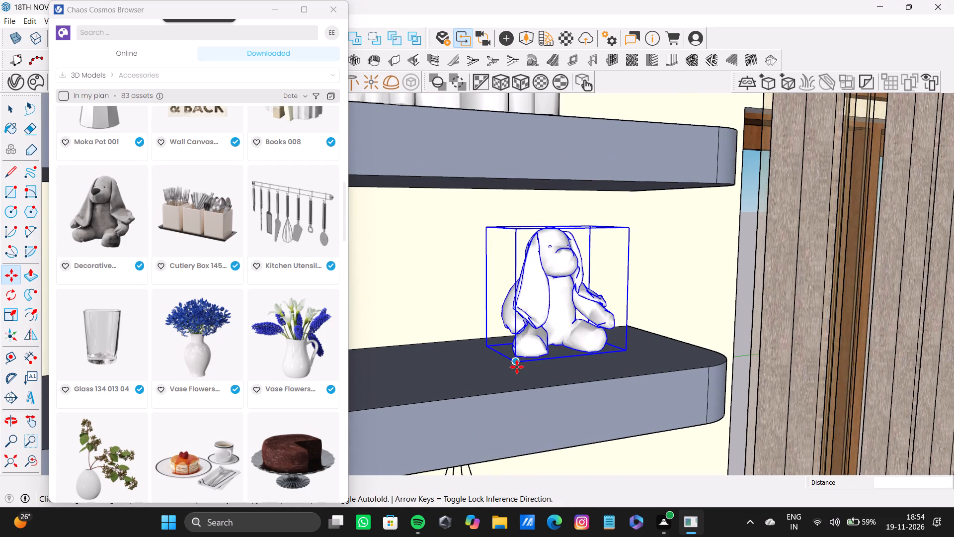
left_click(517, 364)
left_click(524, 389)
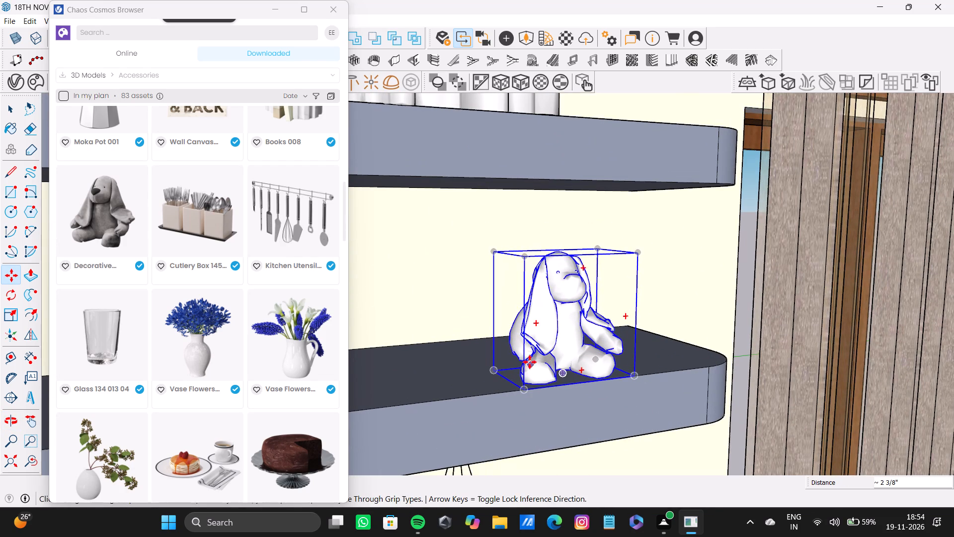
Enlarge the puppy uniformly to about 1.43 scale from an upper corner, and stretch it slightly in depth and width.
key("s")
left_click_drag(492, 251, 469, 245)
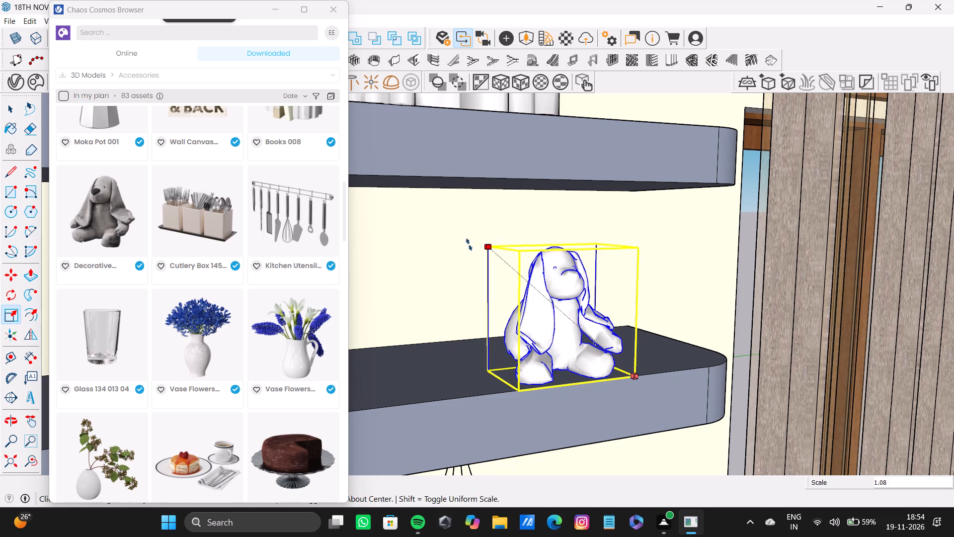
left_click_drag(469, 245, 399, 236)
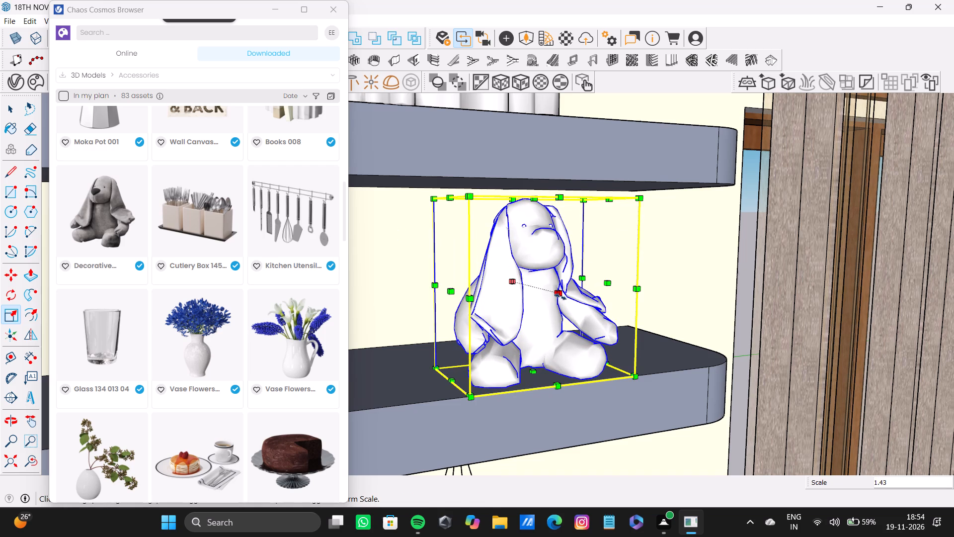
left_click_drag(560, 297, 575, 303)
left_click_drag(614, 285, 628, 284)
key("space")
Find the Vase 160 010 asset among the downloaded Cosmos accessories and import it into the model.
scroll(299, 334, "down", 3)
middle_click_drag(299, 334, 356, 256, "shift")
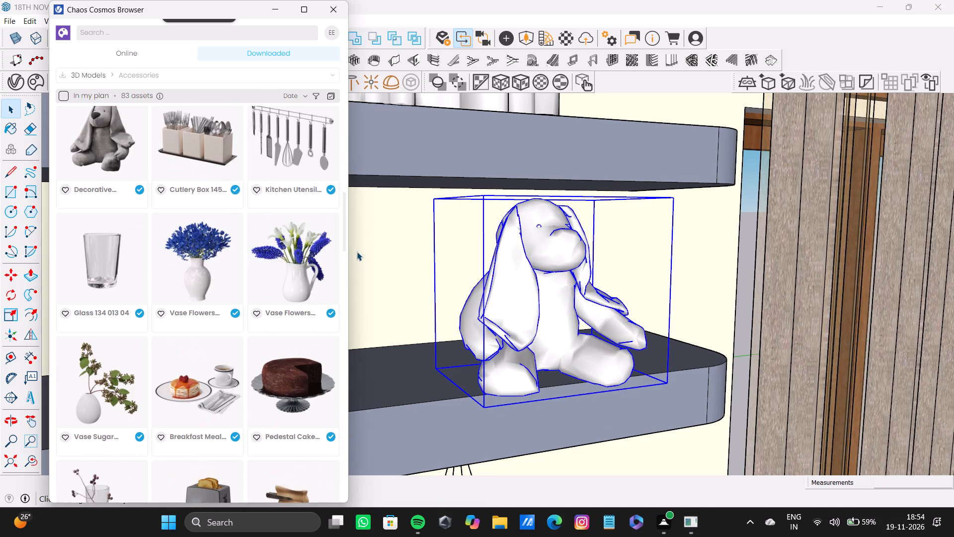
scroll(271, 356, "down", 4)
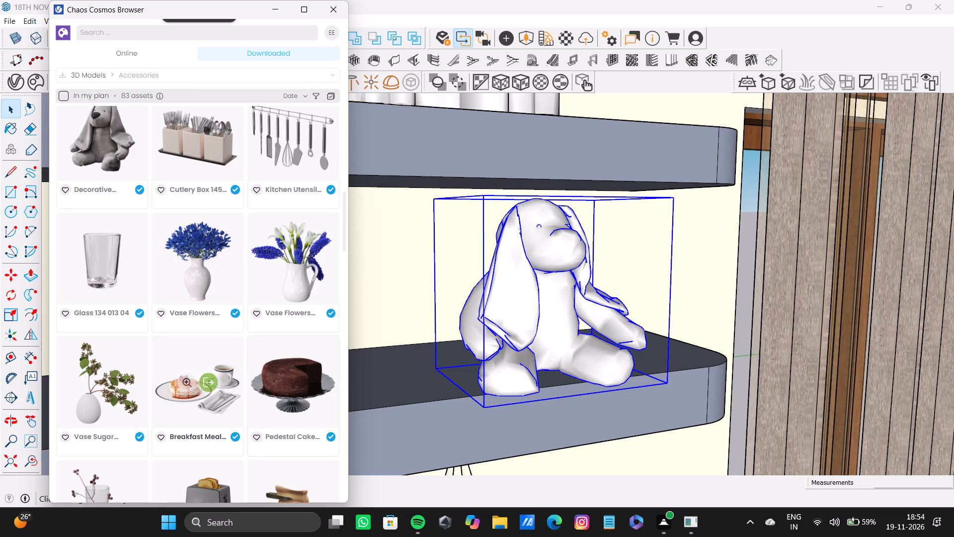
scroll(250, 357, "down", 5)
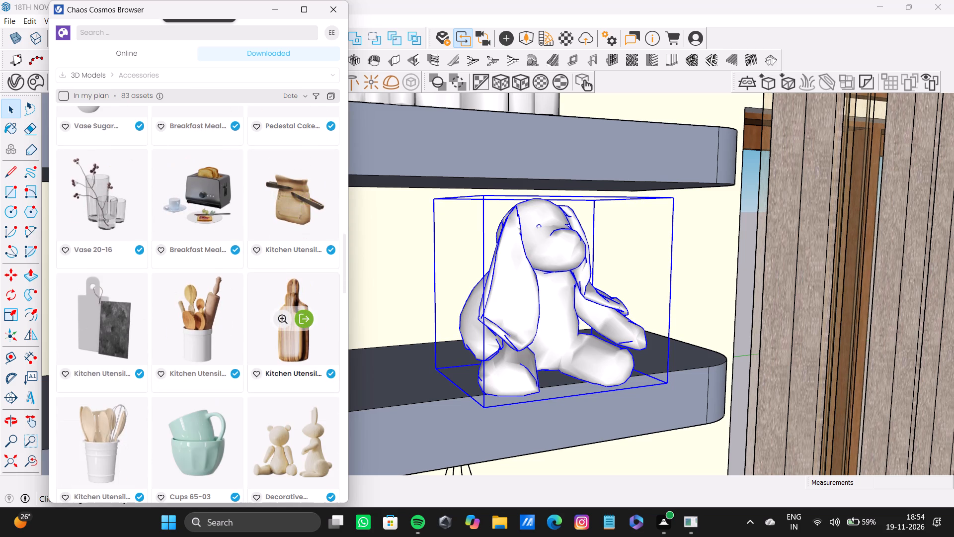
scroll(268, 353, "down", 3)
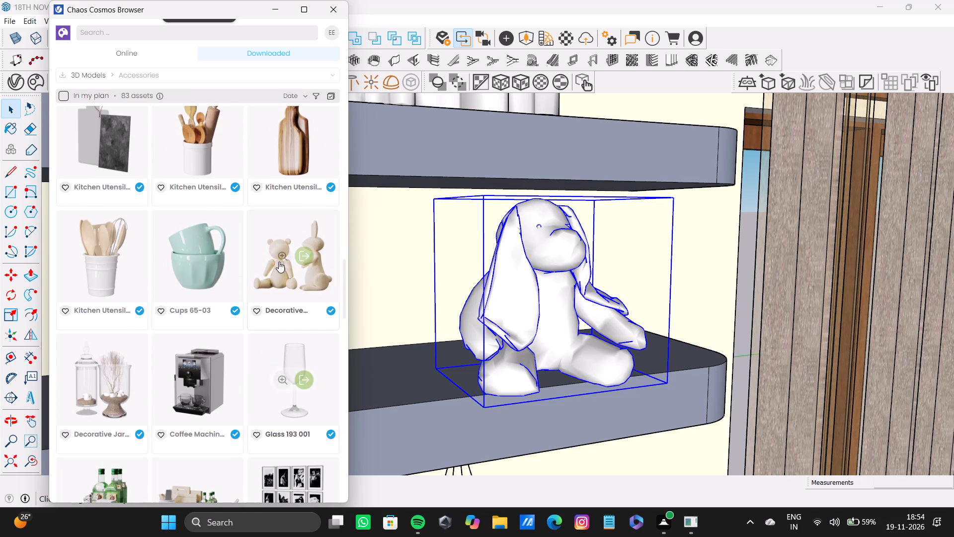
scroll(269, 327, "down", 3)
middle_click_drag(270, 327, 280, 308, "shift")
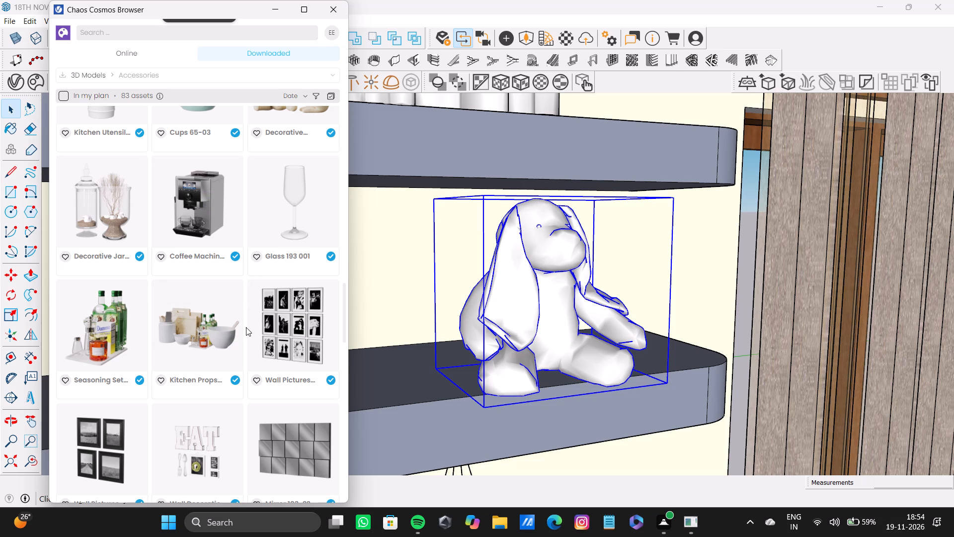
scroll(246, 327, "down", 2)
scroll(202, 308, "down", 7)
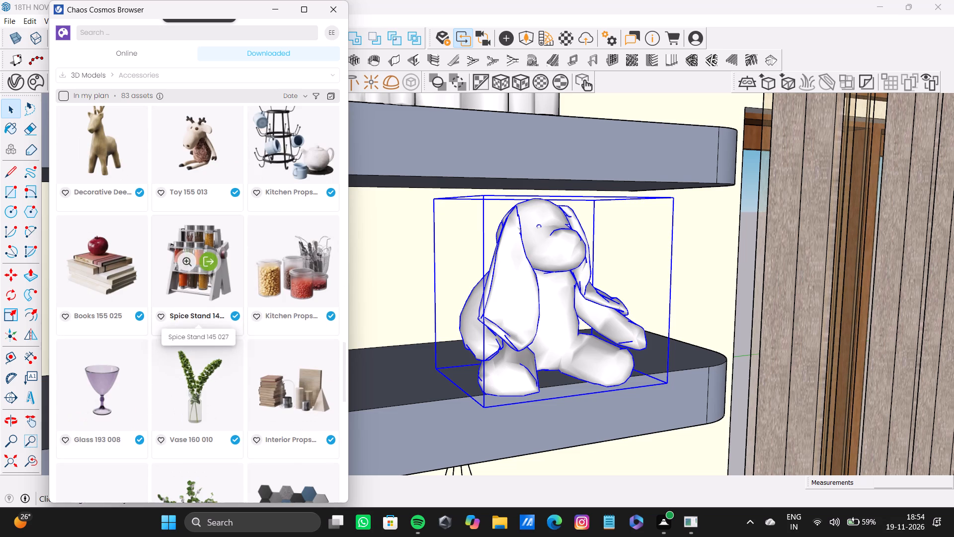
scroll(236, 308, "down", 7)
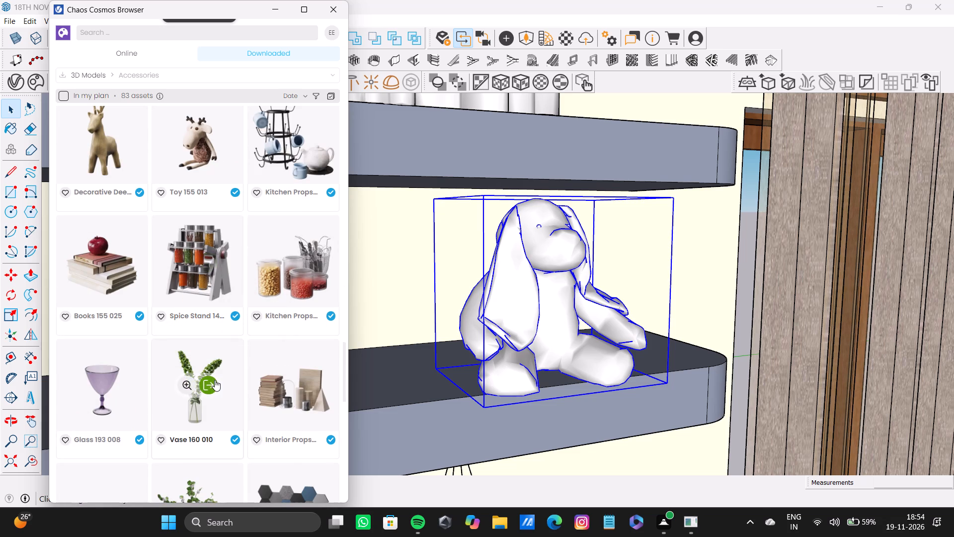
left_click(210, 385)
Place the imported flower vase on the lowest wall shelf, just beside the row of books.
scroll(364, 434, "down", 2)
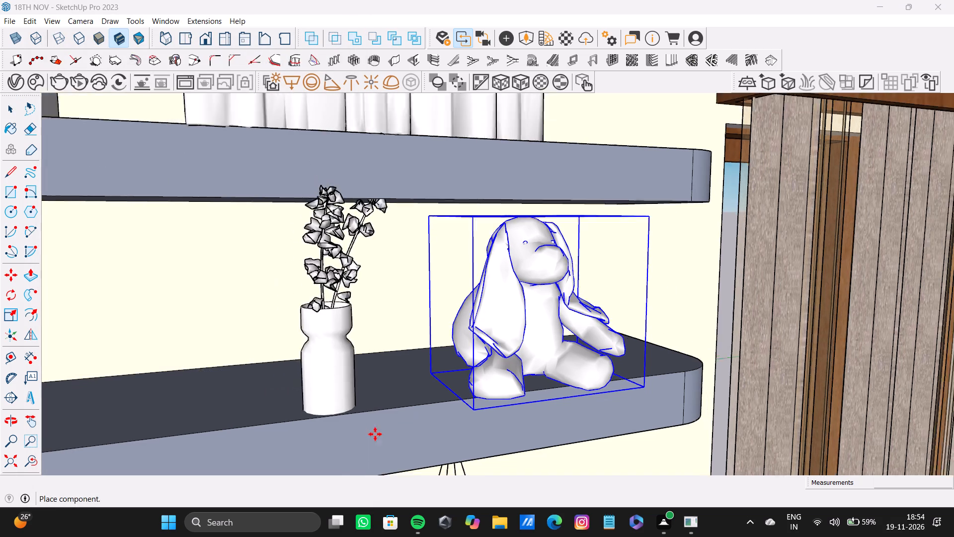
scroll(375, 434, "down", 11)
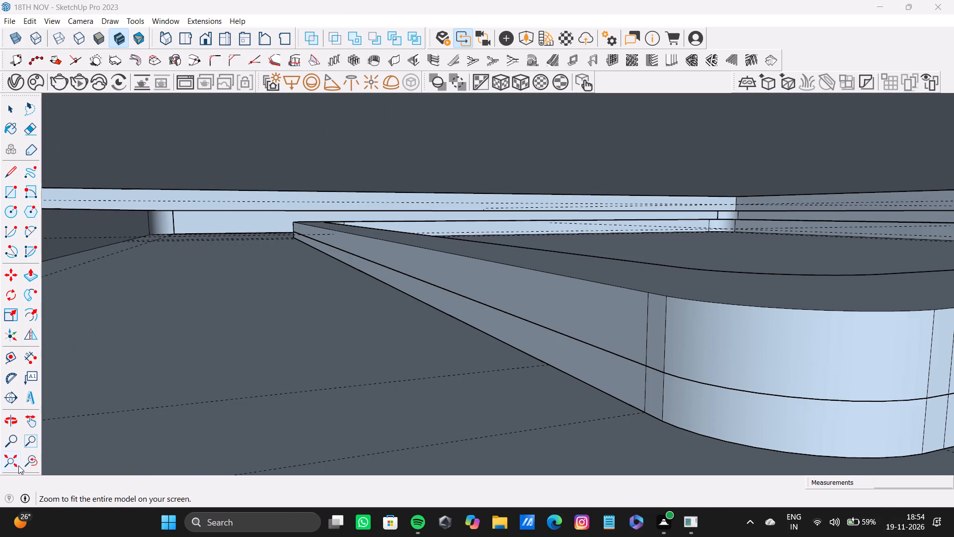
left_click(8, 461)
scroll(255, 364, "down", 3)
middle_click_drag(264, 373, 355, 339)
scroll(316, 296, "up", 12)
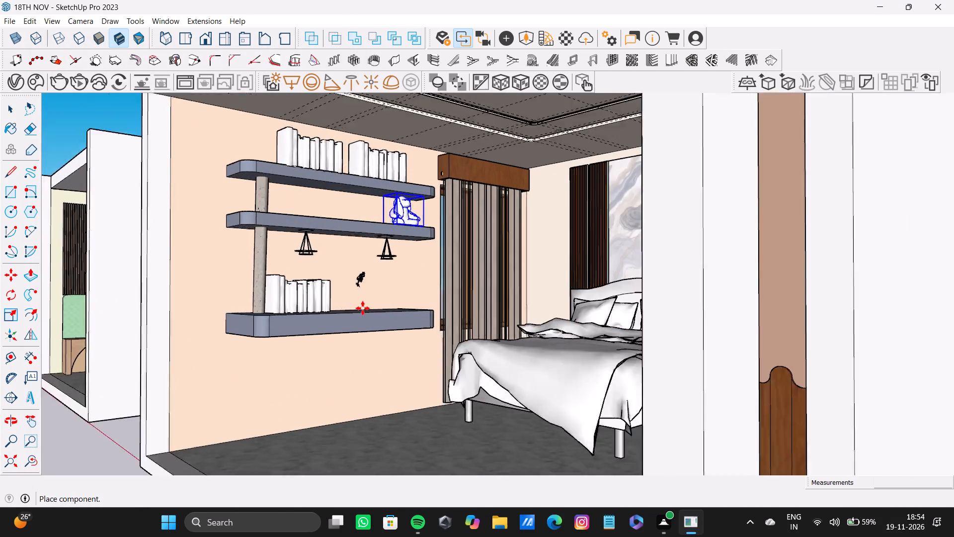
scroll(363, 308, "up", 1)
middle_click_drag(364, 308, 399, 280)
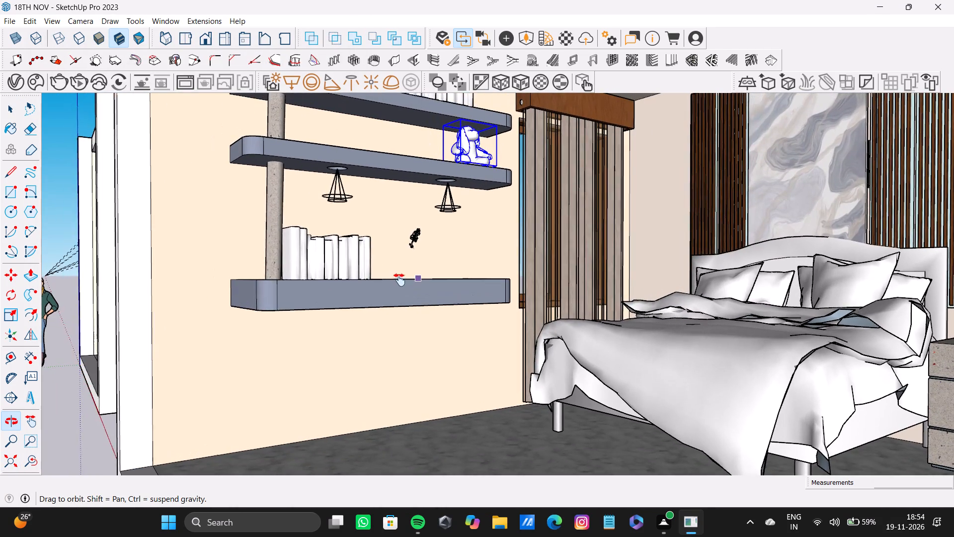
middle_click_drag(399, 280, 392, 284)
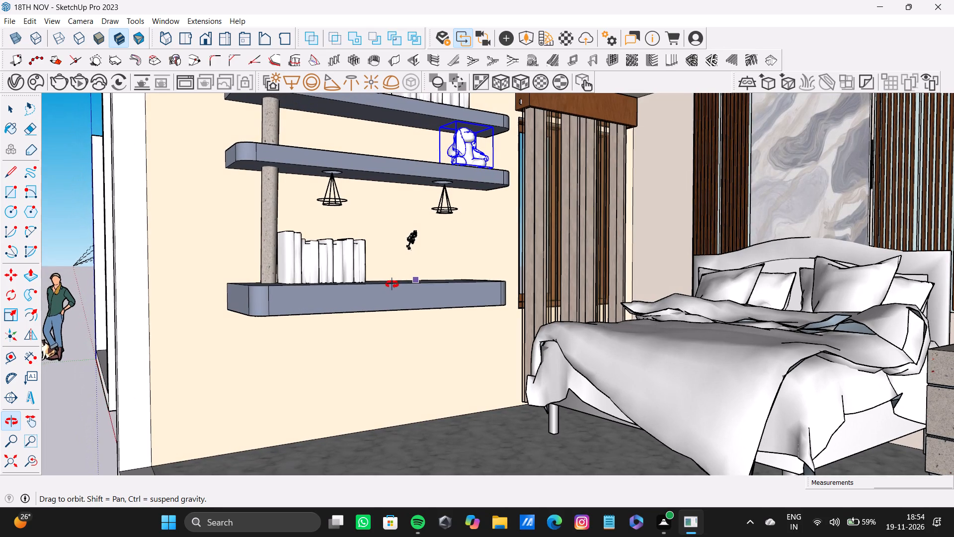
middle_click_drag(392, 284, 374, 336)
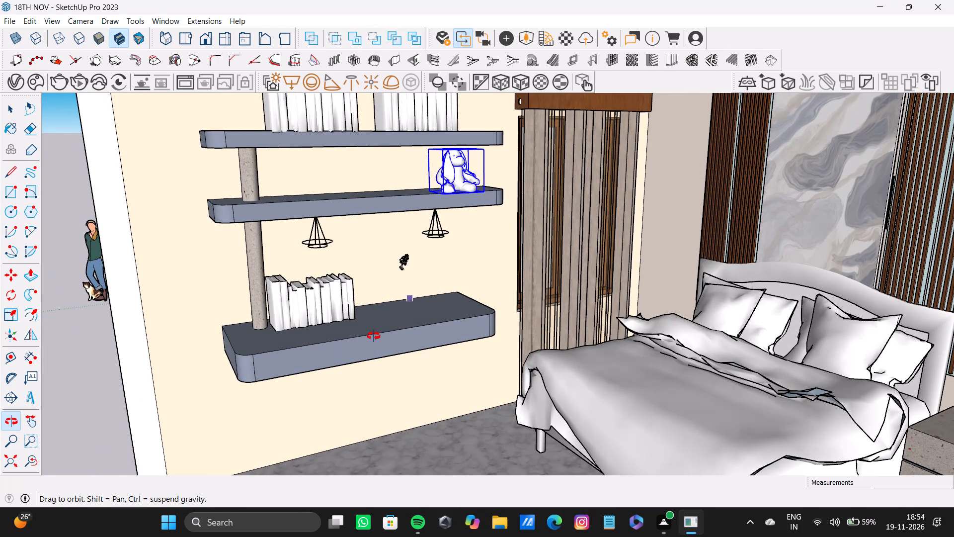
middle_click_drag(374, 336, 374, 336)
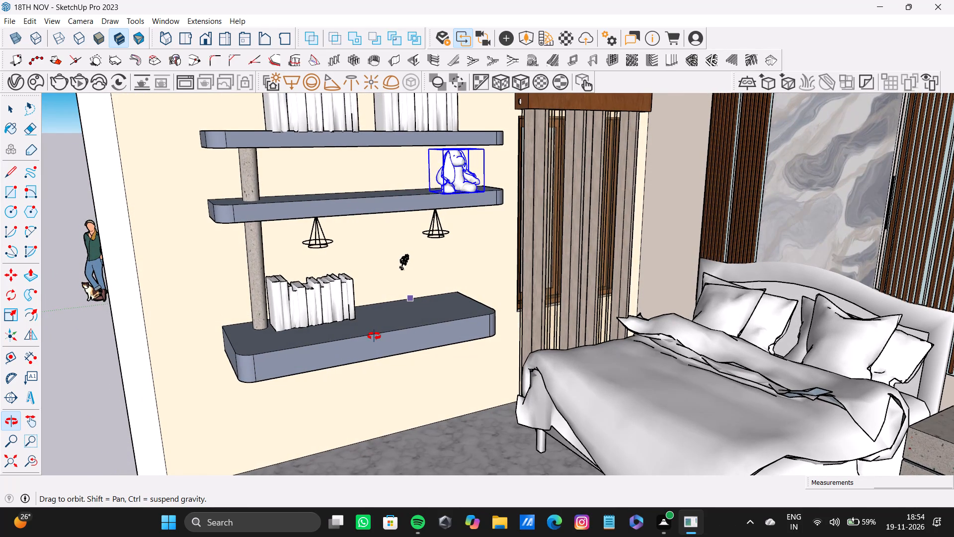
middle_click_drag(374, 336, 374, 335)
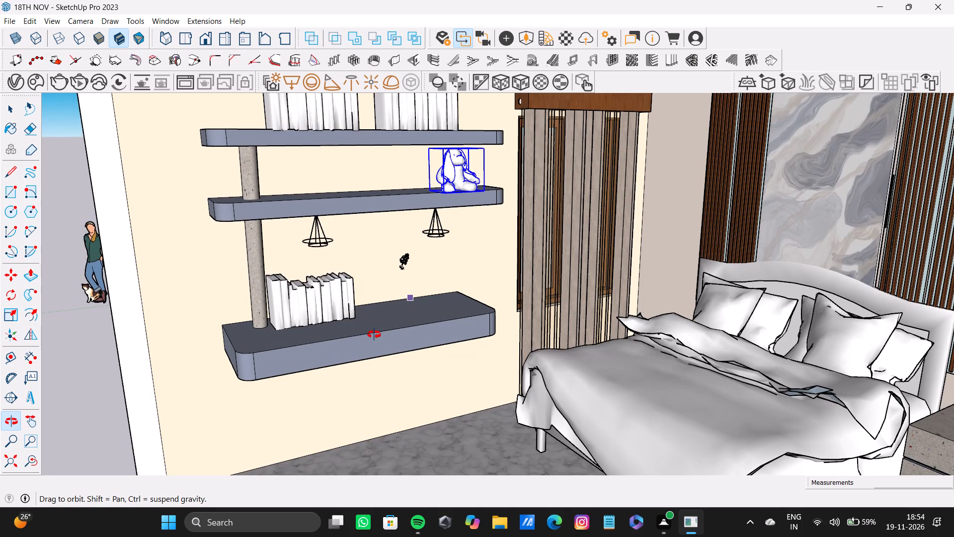
middle_click_drag(374, 335, 375, 335)
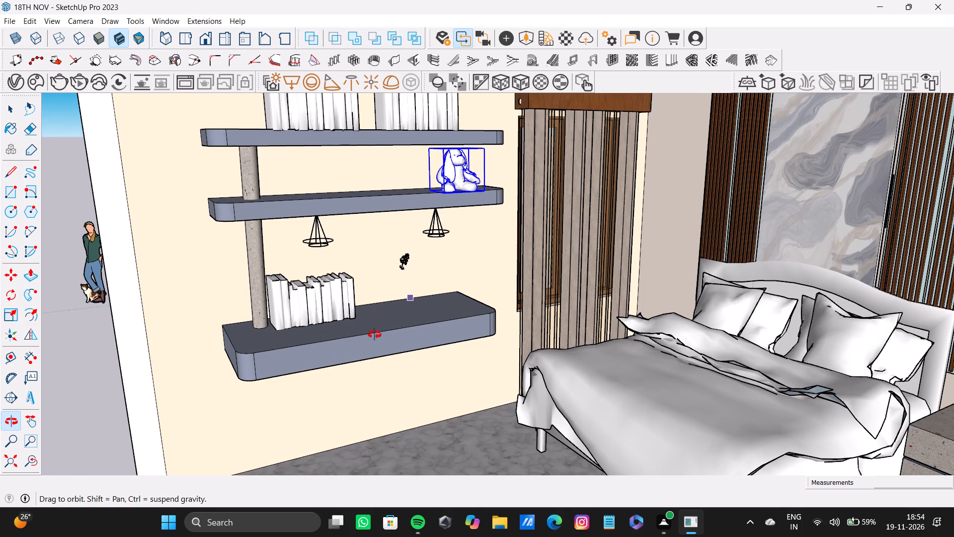
middle_click_drag(375, 335, 362, 343)
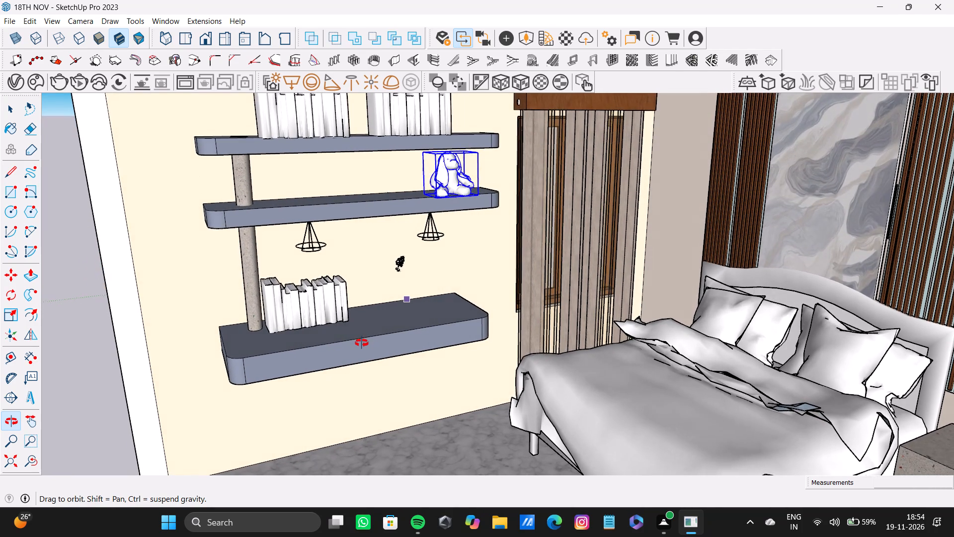
middle_click_drag(362, 343, 361, 344)
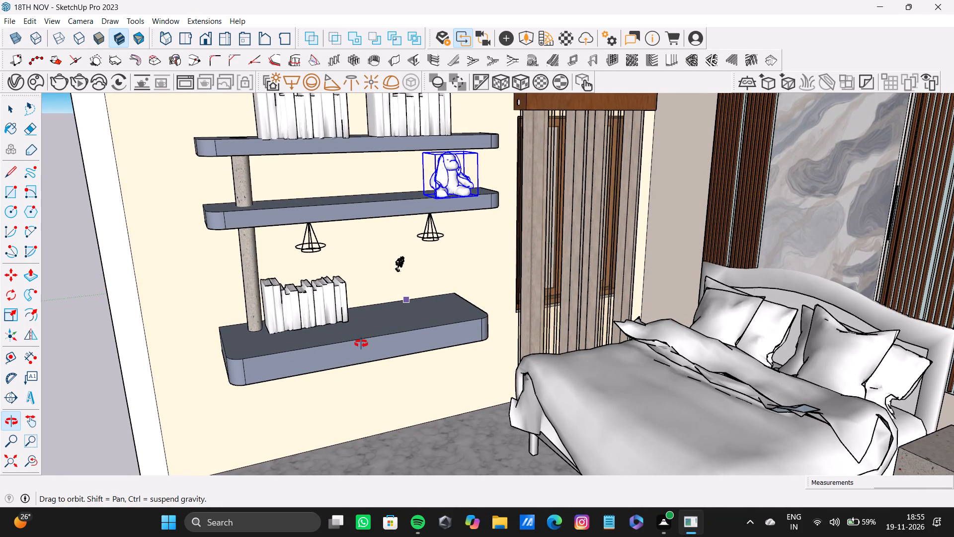
middle_click_drag(361, 344, 361, 342)
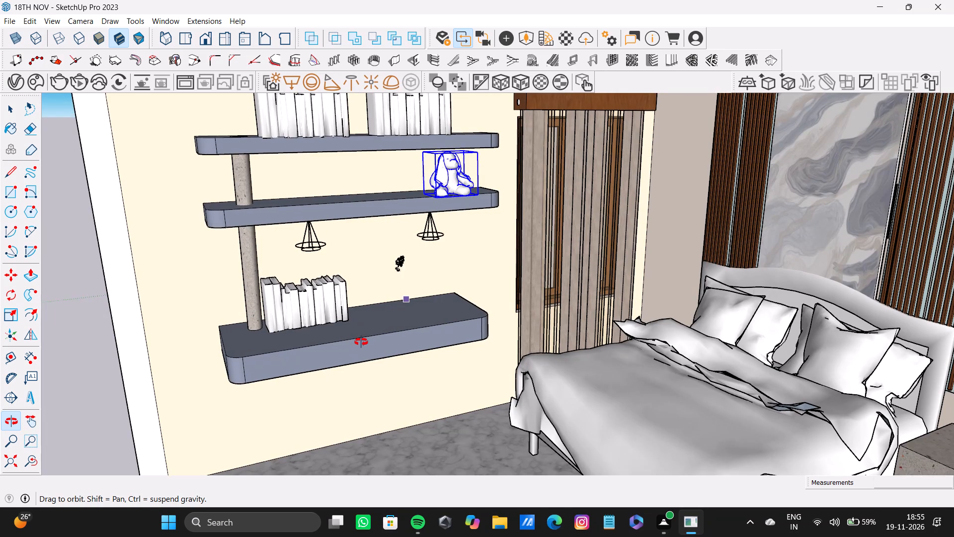
middle_click_drag(361, 342, 362, 344)
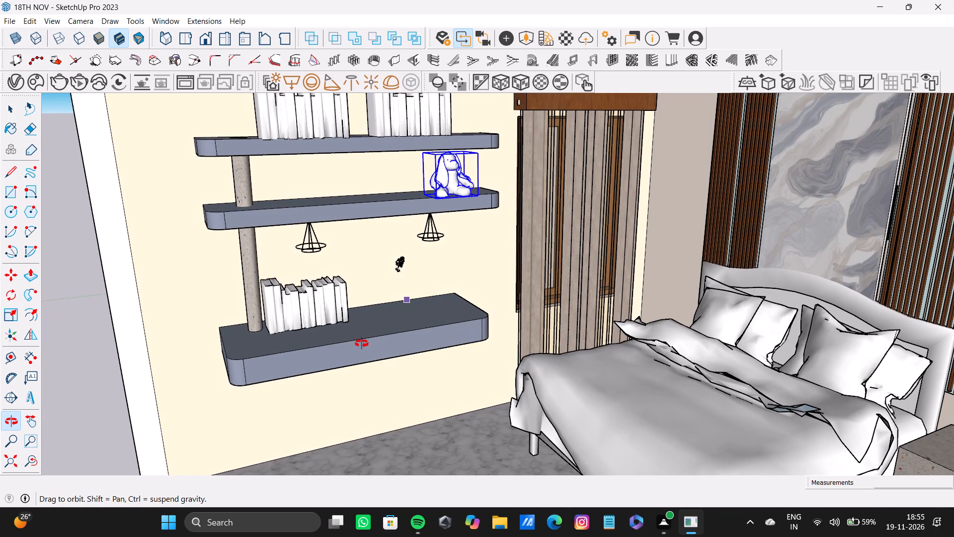
middle_click_drag(362, 344, 363, 342)
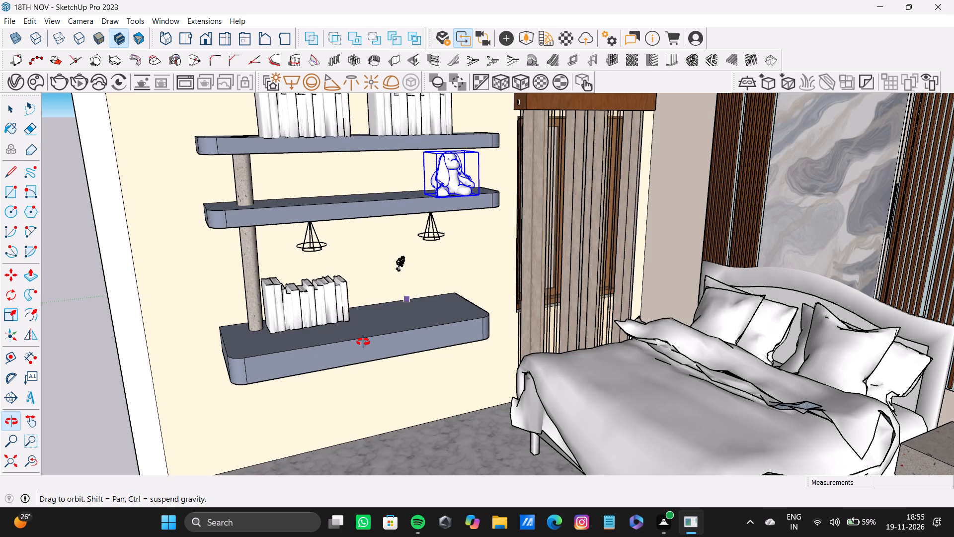
middle_click_drag(363, 342, 363, 342)
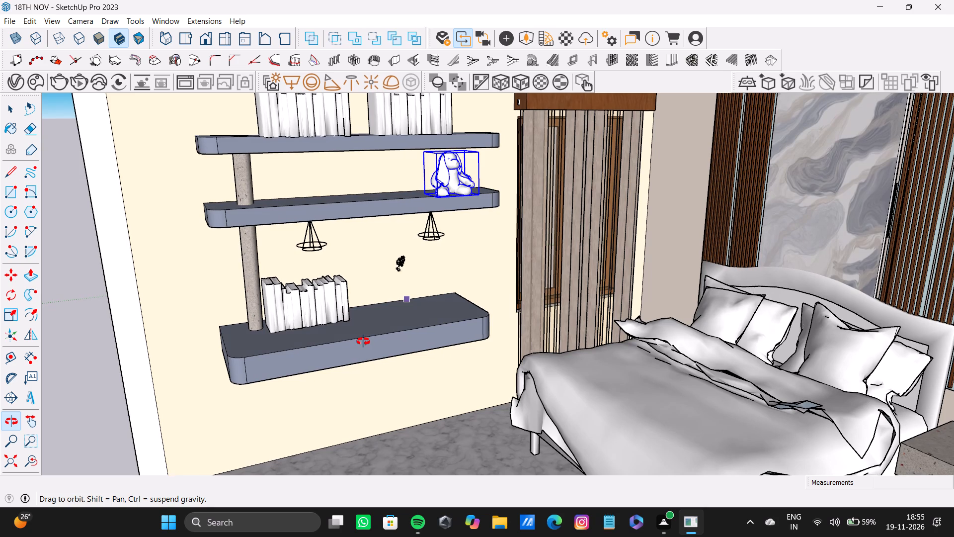
middle_click_drag(363, 342, 370, 395)
scroll(400, 276, "up", 7)
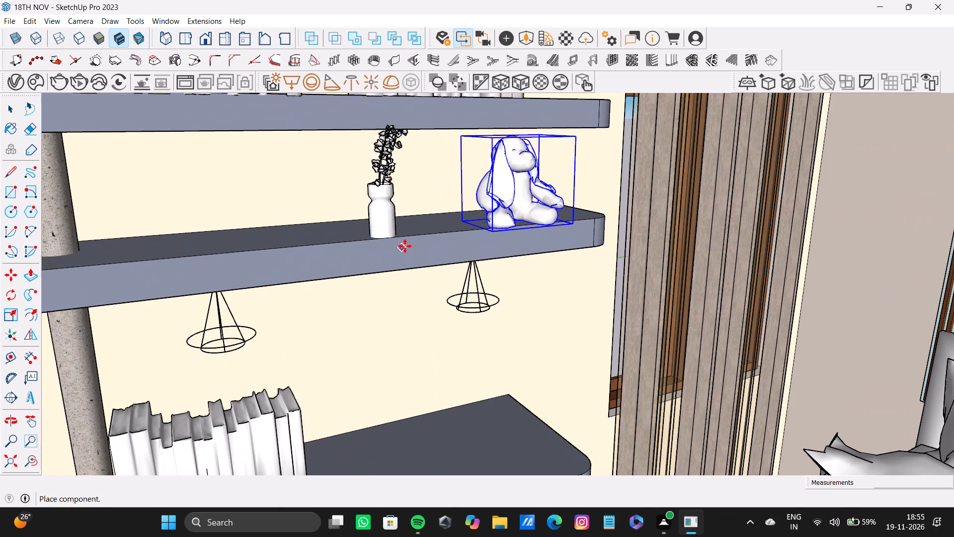
scroll(453, 347, "down", 3)
middle_click_drag(445, 360, 451, 305, "shift")
scroll(378, 352, "up", 5)
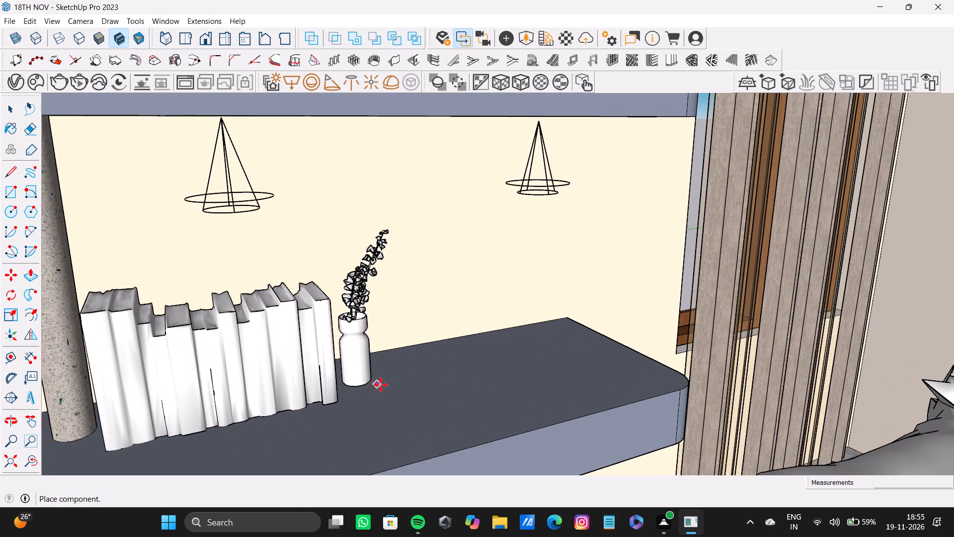
left_click(398, 390)
Enlarge the shelf vase uniformly to about 1.5 scale from its upper corner, and stretch it along the green axis to about 1.13.
key("space")
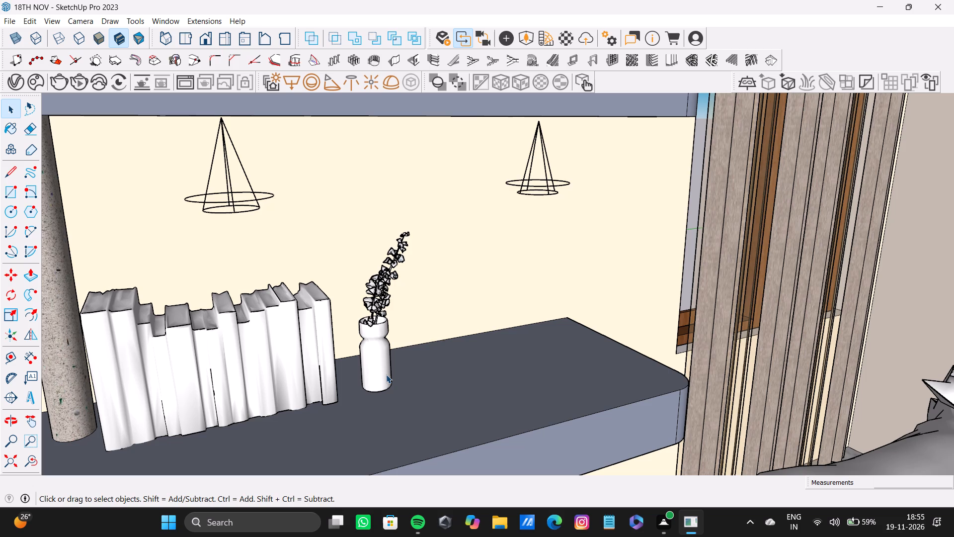
left_click(386, 374)
key("s")
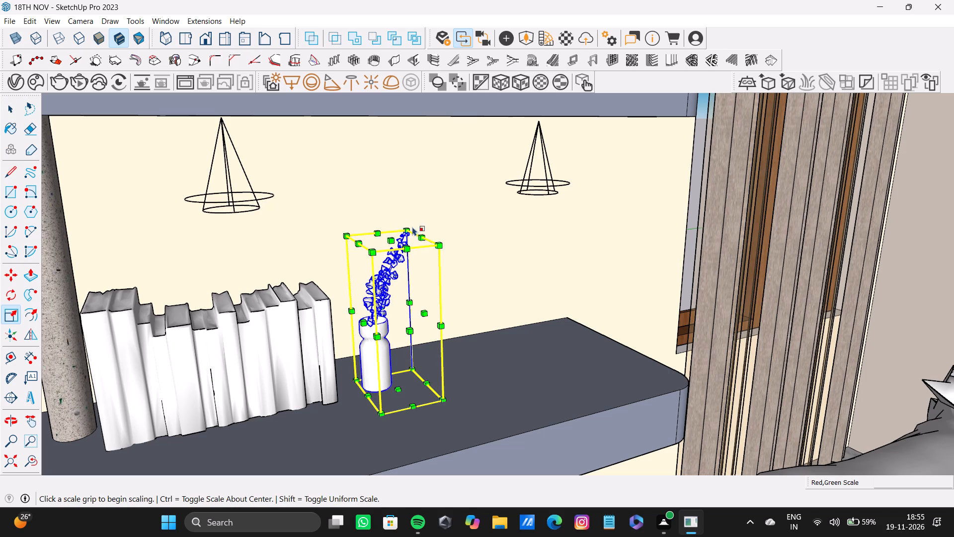
left_click_drag(410, 227, 437, 159)
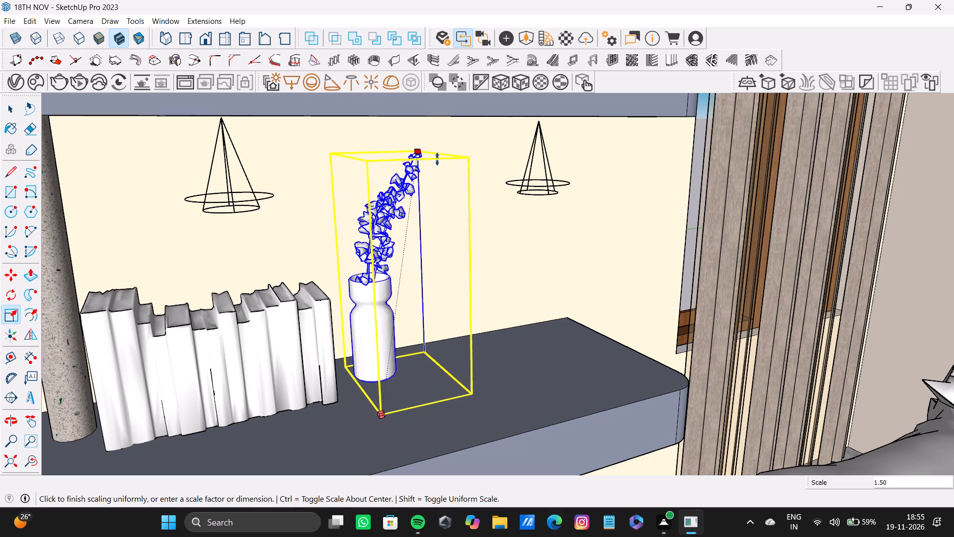
left_click_drag(437, 159, 439, 158)
left_click_drag(439, 267, 456, 264)
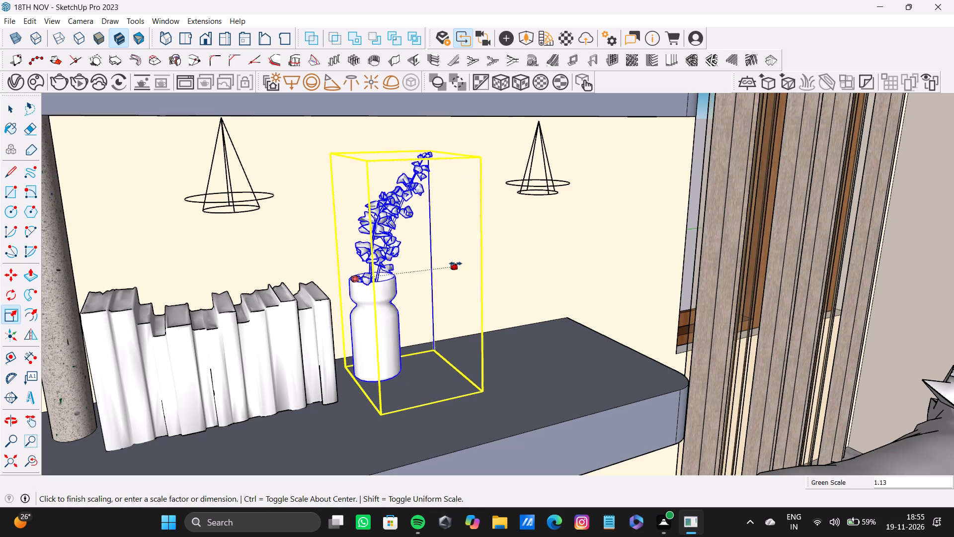
left_click_drag(456, 264, 458, 263)
key("space")
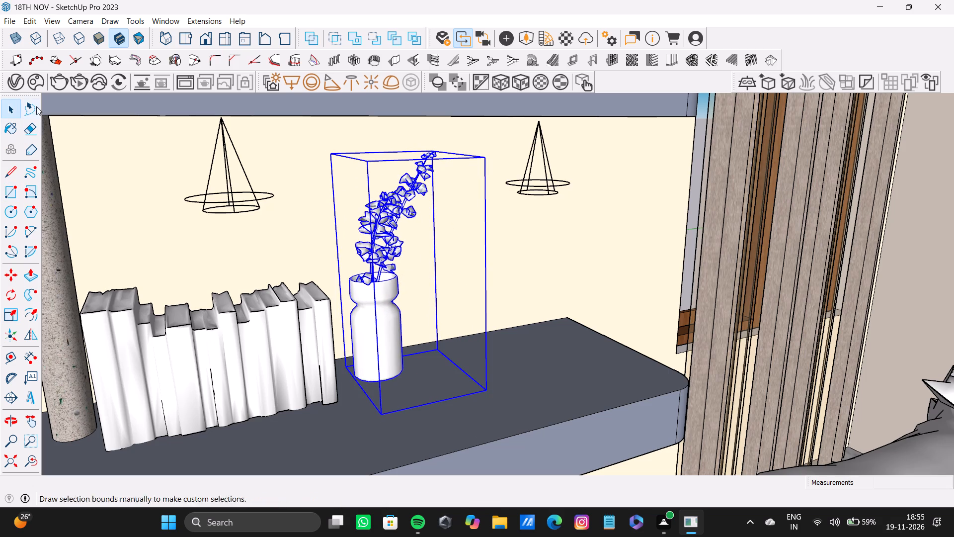
Import the downloaded Vase 004 asset and place it on top of the bedside drawer unit near the mirror.
left_click(41, 83)
scroll(218, 284, "down", 4)
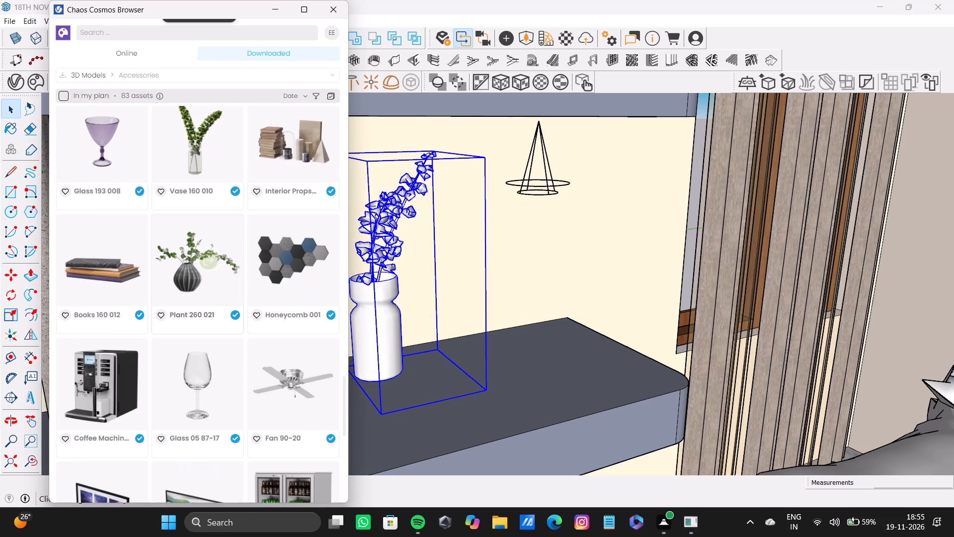
scroll(228, 303, "down", 6)
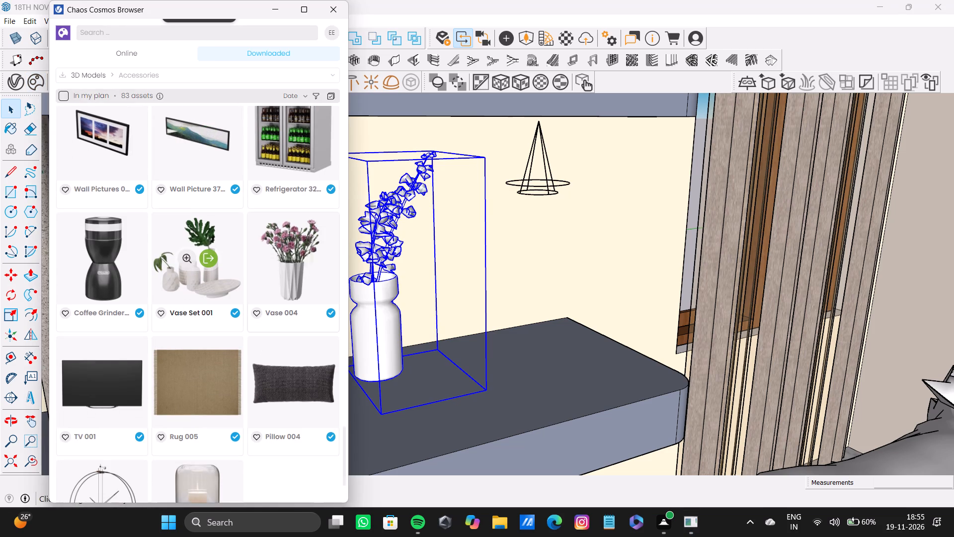
left_click(308, 258)
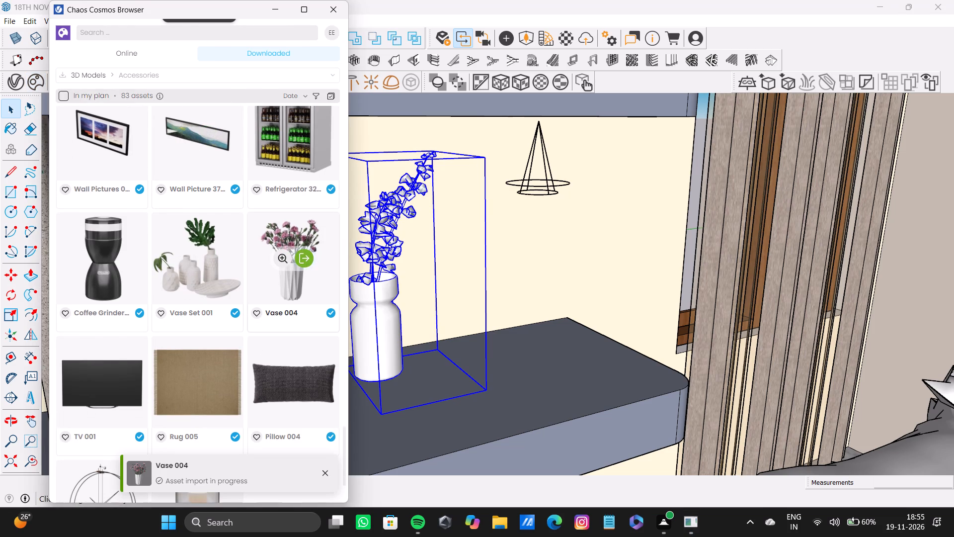
scroll(416, 359, "down", 7)
middle_click_drag(558, 362, 471, 324, "shift")
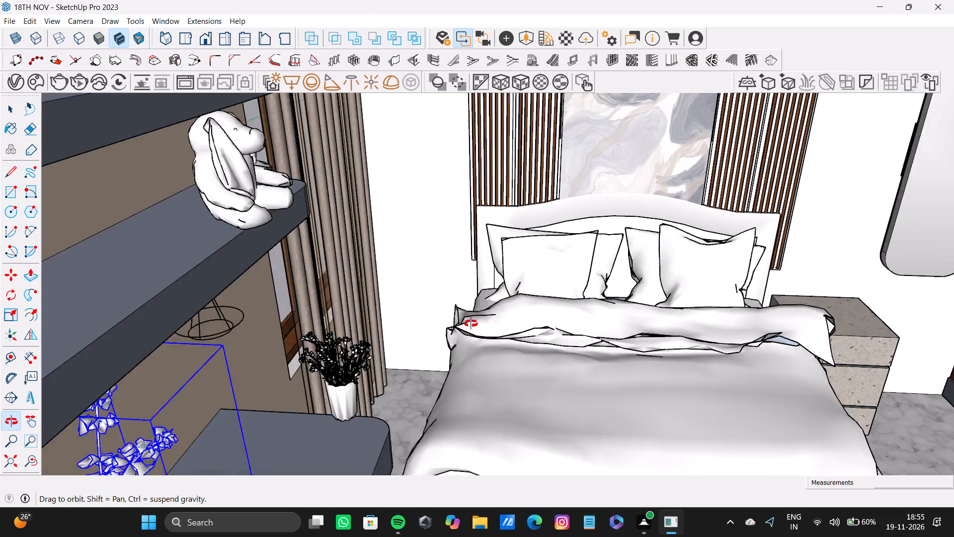
middle_click_drag(471, 324, 198, 300, "shift")
scroll(588, 312, "up", 6)
left_click(588, 306)
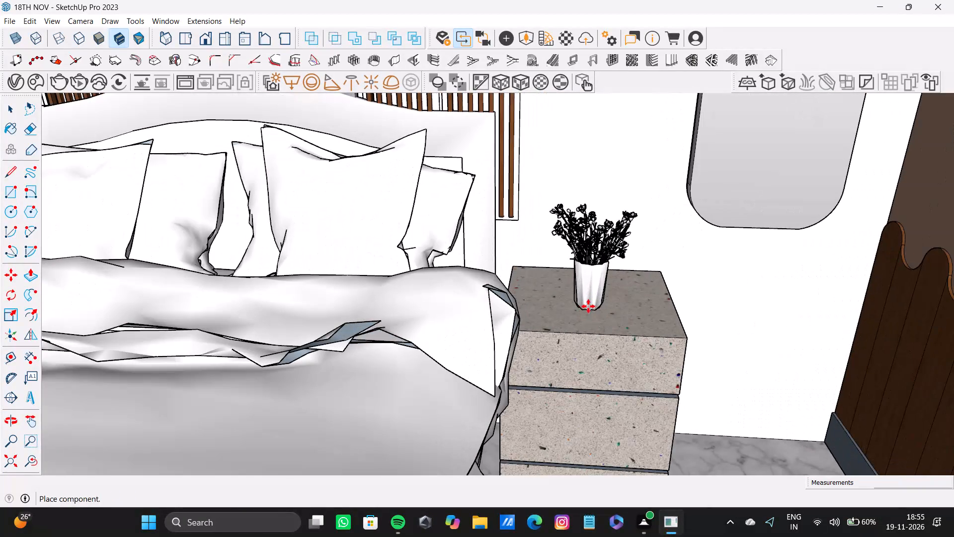
Enlarge the flower vase on the bedside drawer unit by scaling it from its upper corner.
key("space")
left_click(595, 277)
key("s")
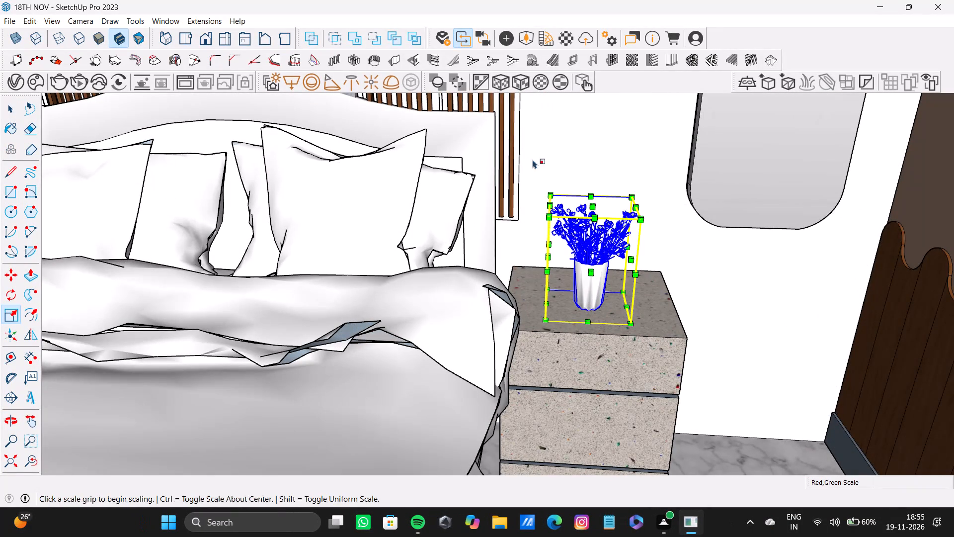
left_click_drag(553, 193, 503, 93)
scroll(596, 259, "down", 2)
middle_click_drag(597, 264, 610, 267, "shift")
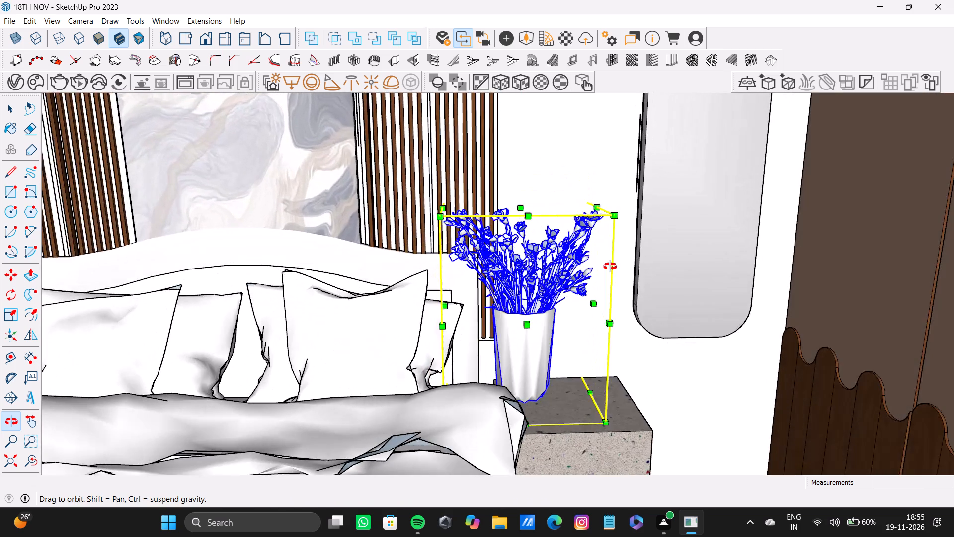
middle_click_drag(610, 267, 574, 275, "shift")
key("space")
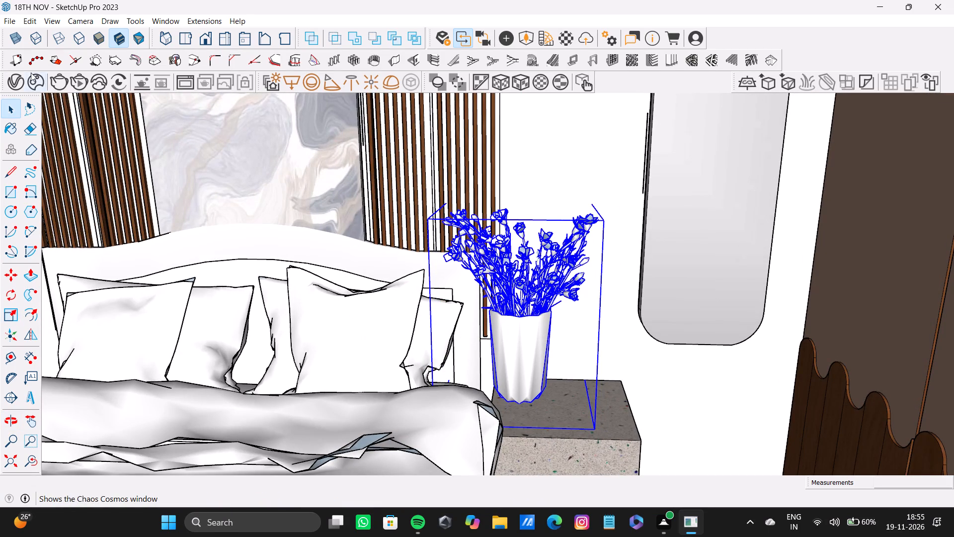
Import the downloaded Candle 296 009 asset from Cosmos and place it on the bedside drawer unit beside the flower vase.
left_click(31, 78)
scroll(231, 296, "up", 9)
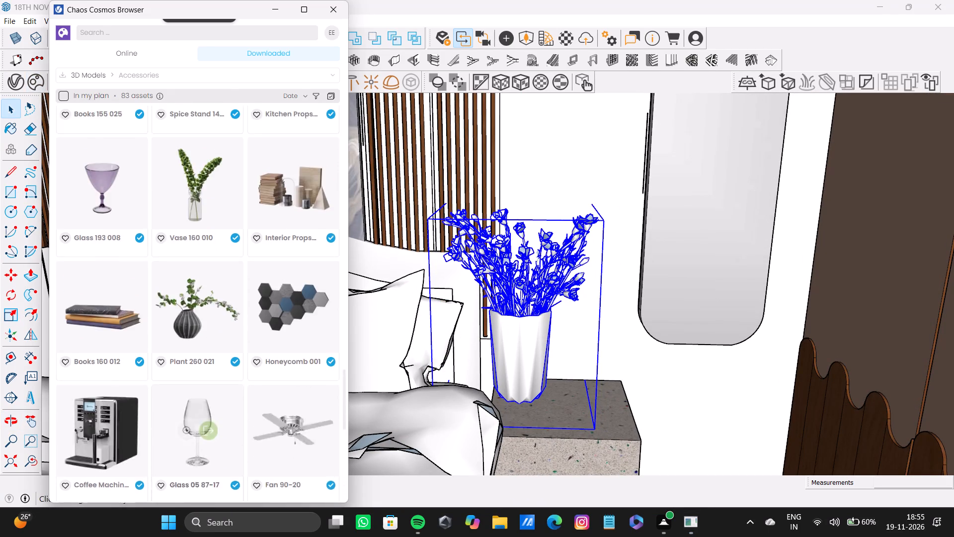
scroll(231, 296, "up", 14)
scroll(231, 297, "up", 8)
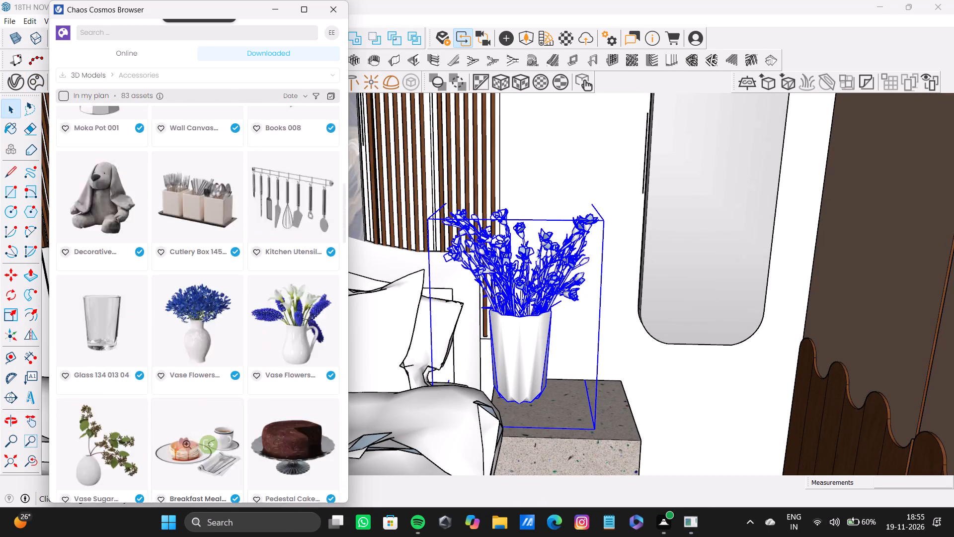
scroll(231, 297, "up", 17)
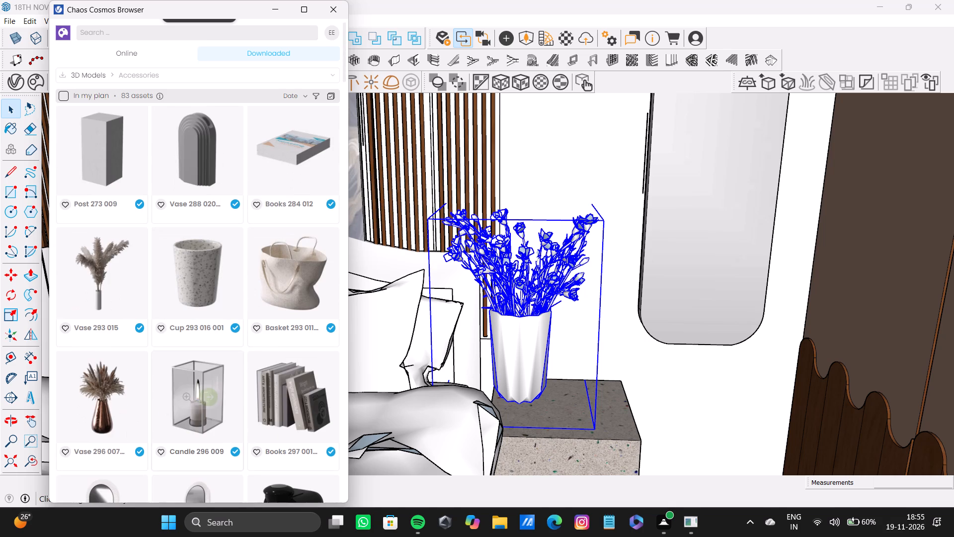
left_click(210, 403)
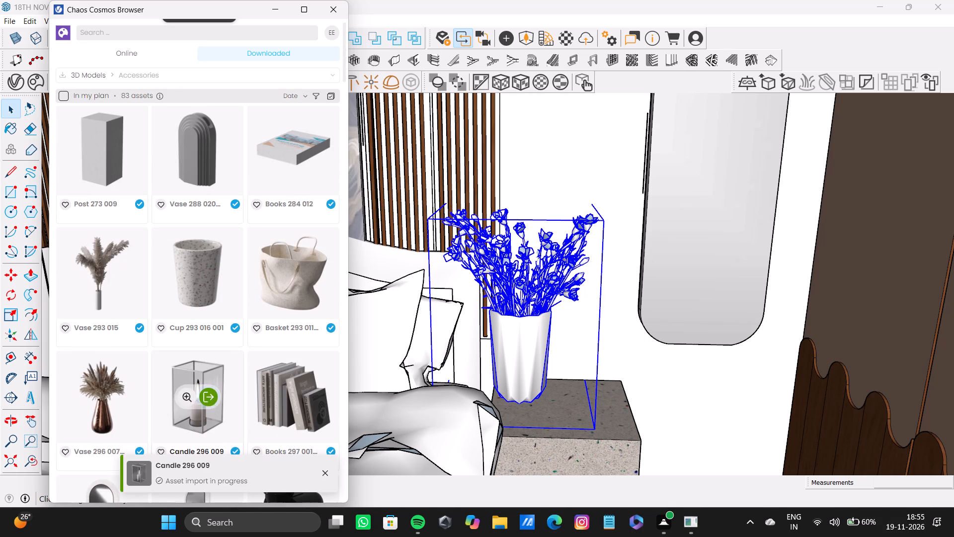
left_click(571, 409)
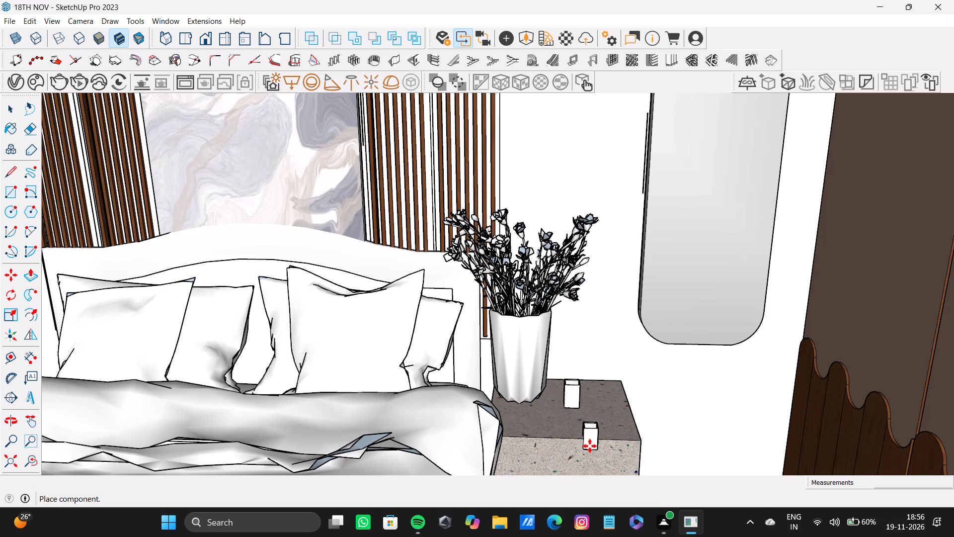
key("space")
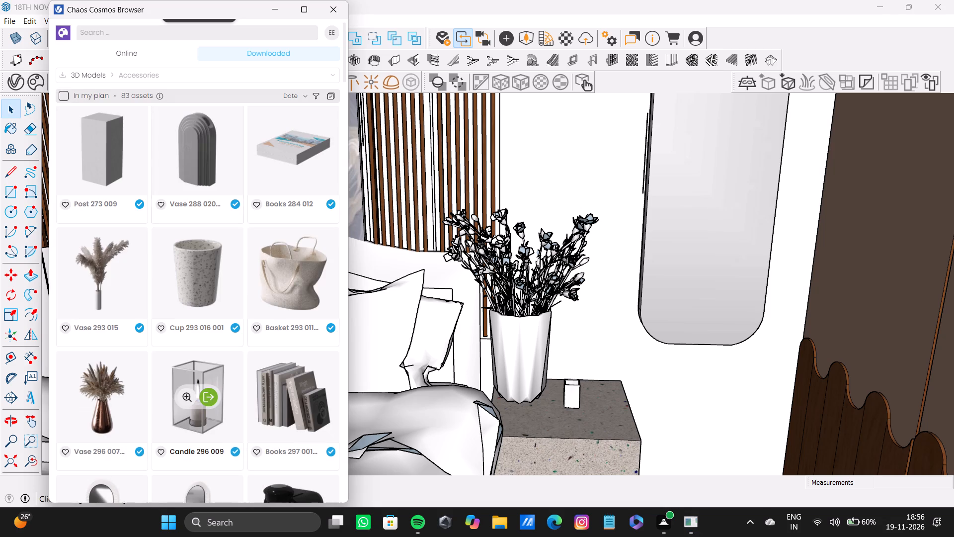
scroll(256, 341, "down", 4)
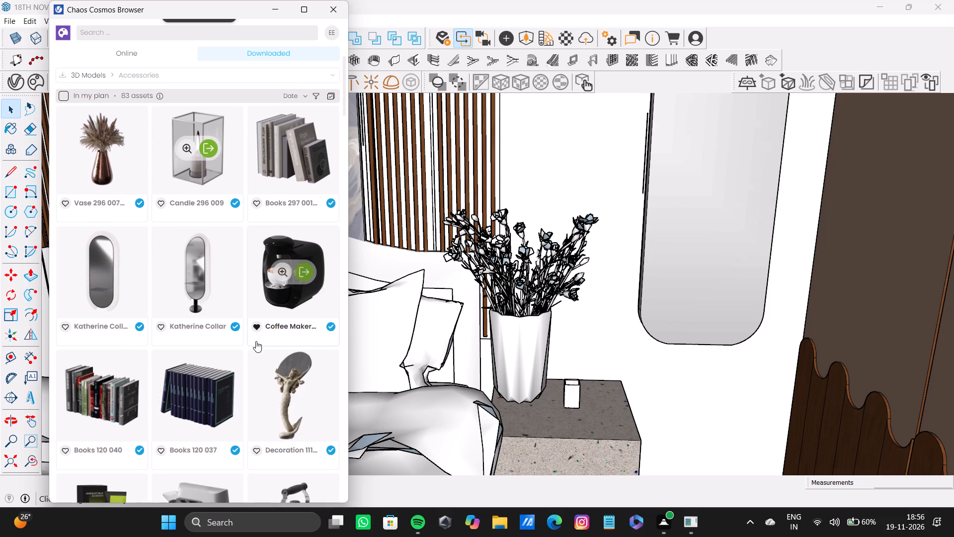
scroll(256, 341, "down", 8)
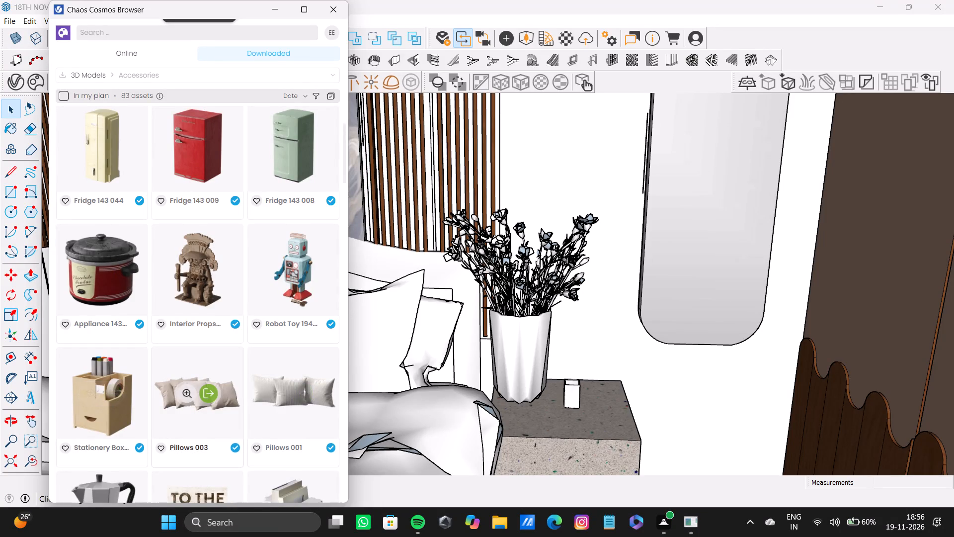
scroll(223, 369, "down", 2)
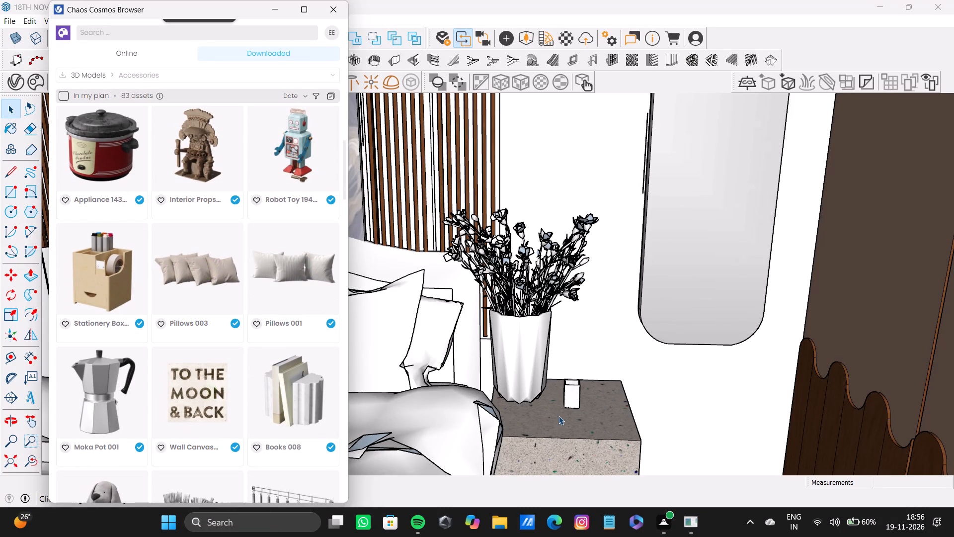
Enlarge the bedside candle uniformly to about 2.17 scale from its upper corner, and narrow it slightly along the red axis.
left_click(570, 394)
key("space")
left_click(572, 393)
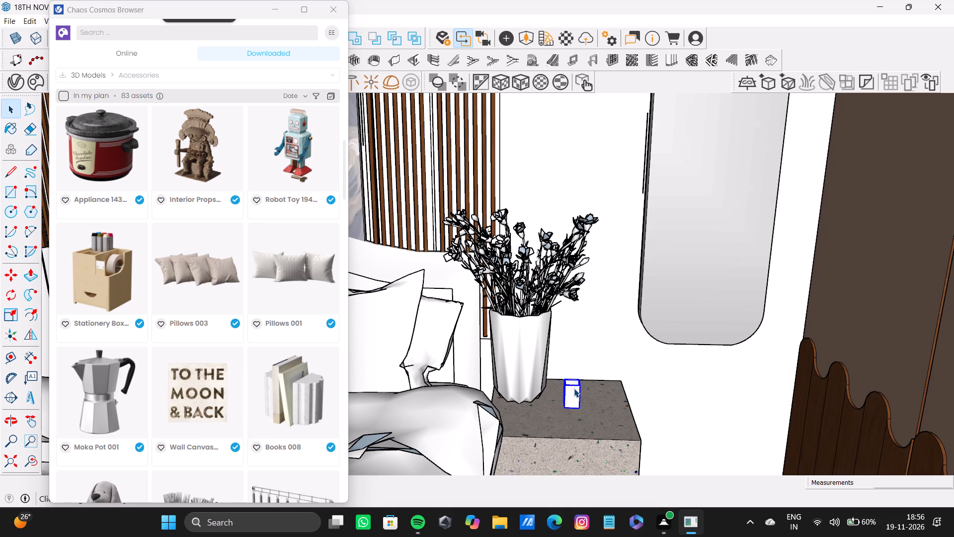
key("s")
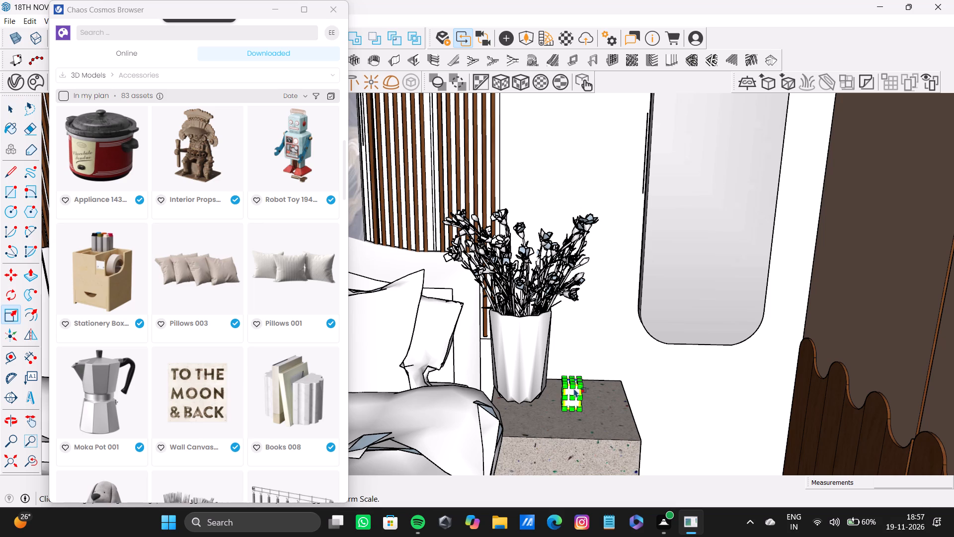
left_click_drag(583, 375, 593, 346)
left_click_drag(595, 376, 594, 376)
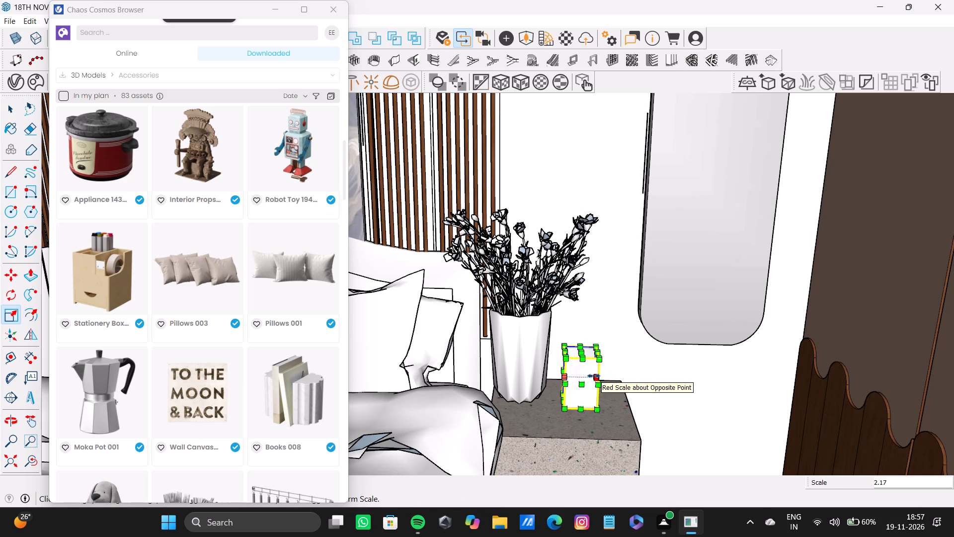
left_click_drag(594, 376, 589, 377)
key("space")
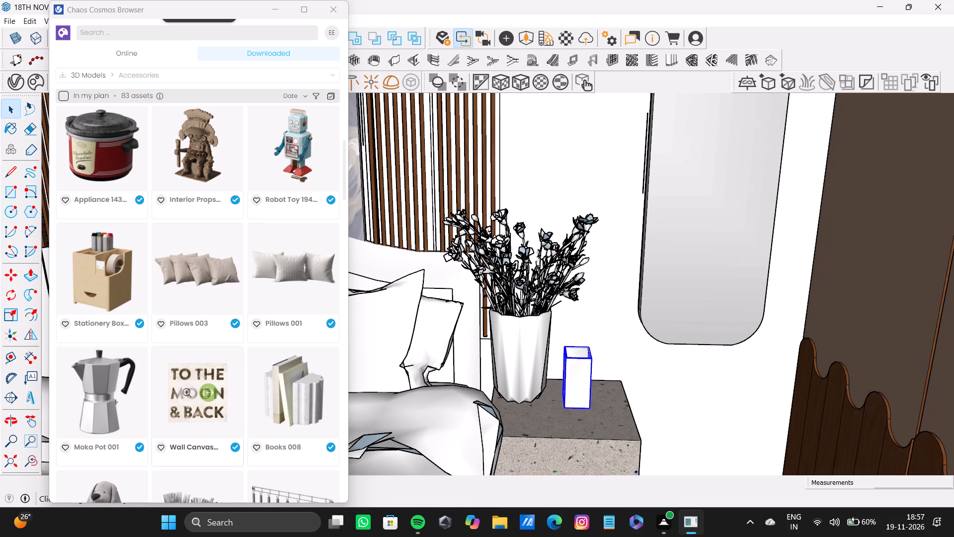
left_click(633, 403)
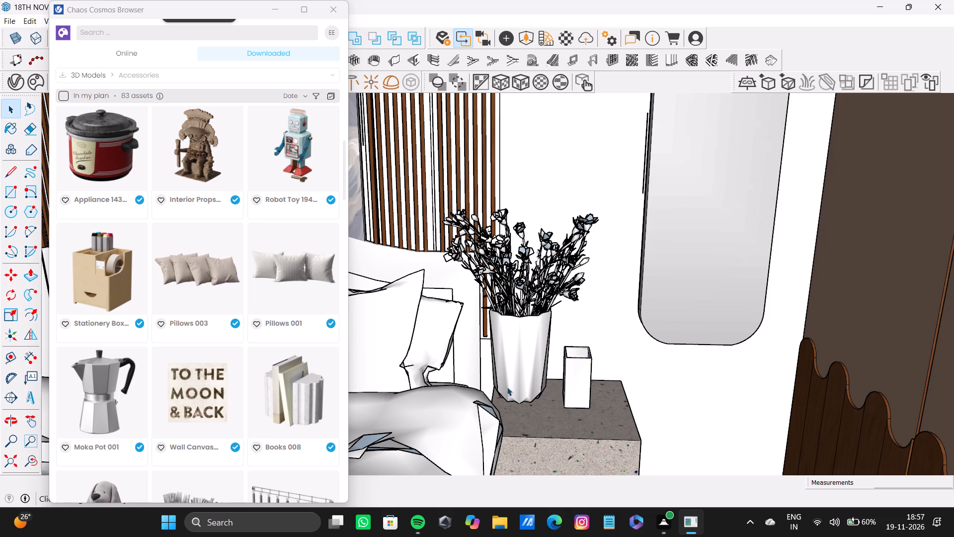
Look through the downloaded Cosmos accessories for further bedroom decor, and close the asset browser.
scroll(227, 362, "down", 6)
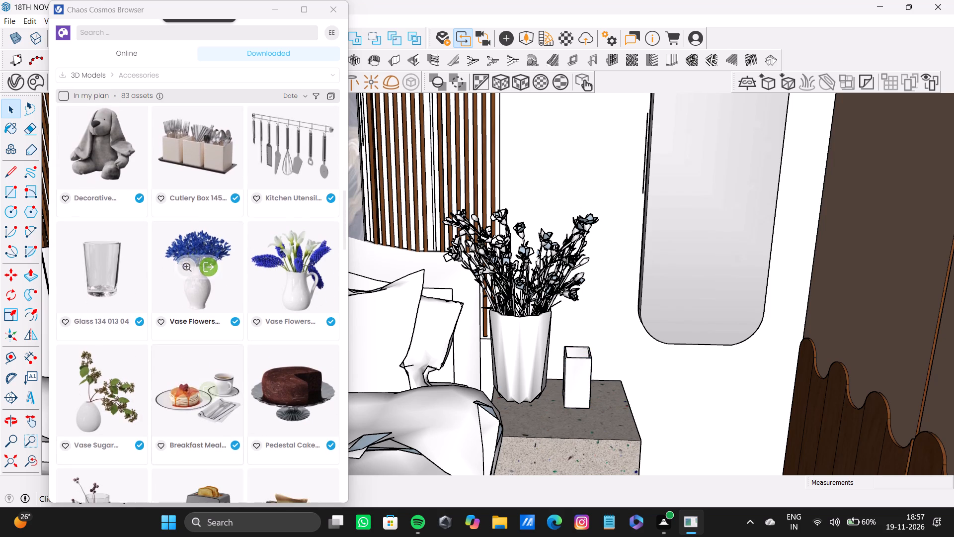
scroll(227, 360, "down", 11)
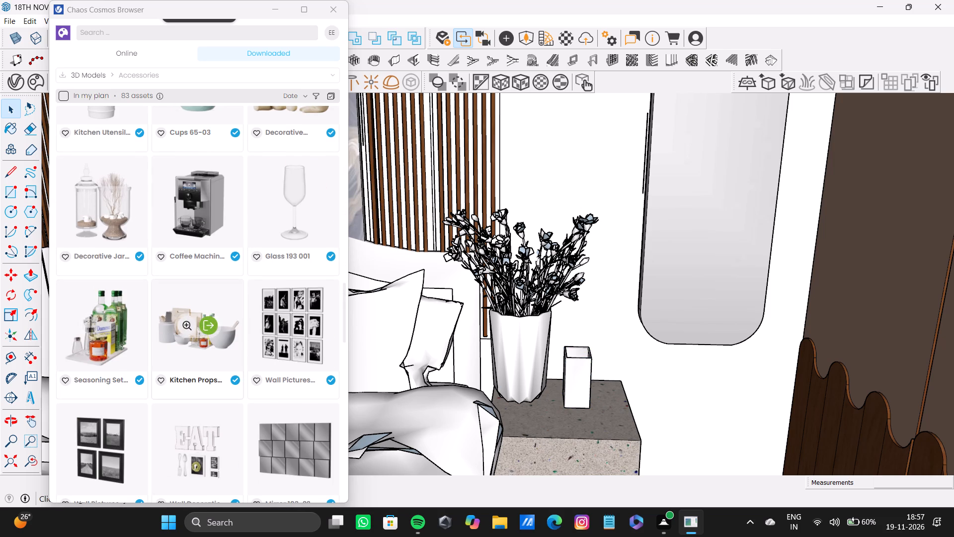
scroll(210, 377, "down", 5)
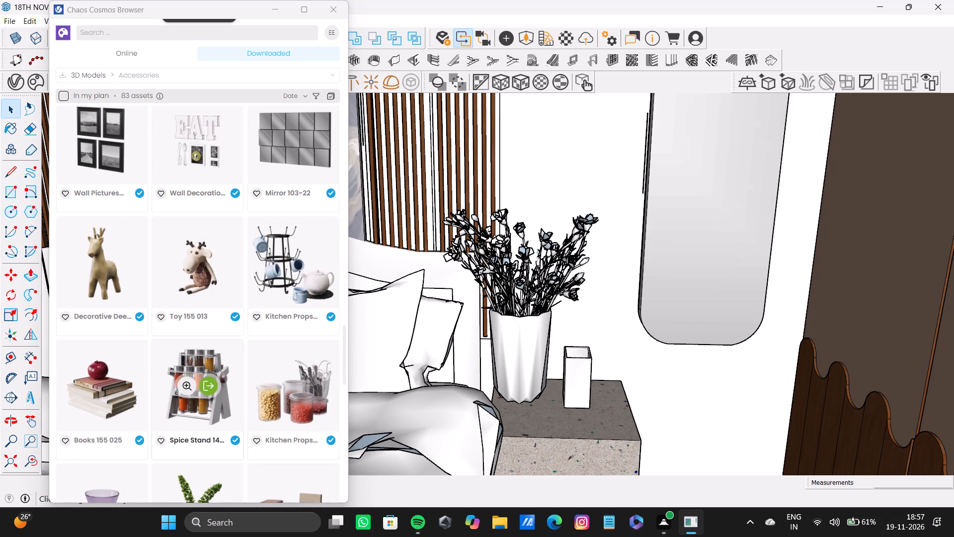
scroll(233, 376, "down", 5)
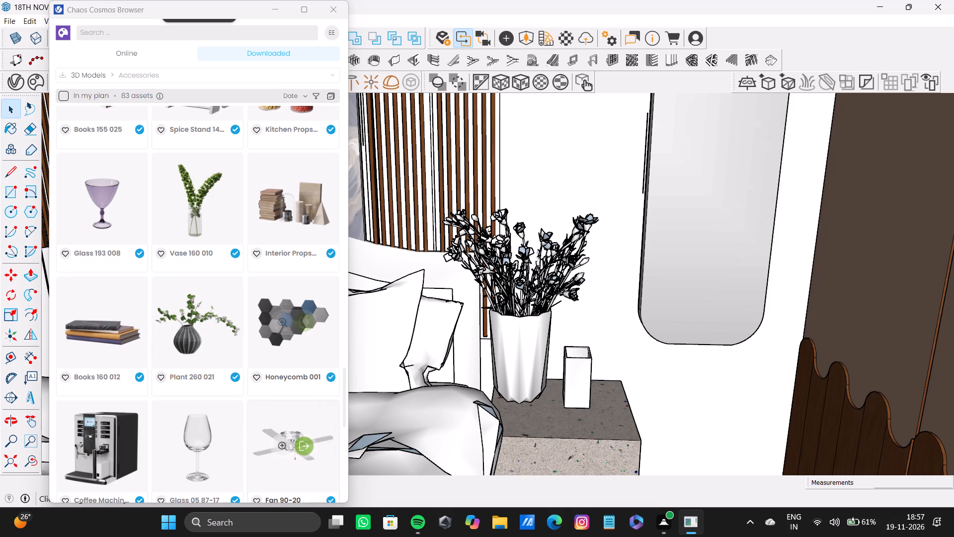
scroll(243, 403, "down", 3)
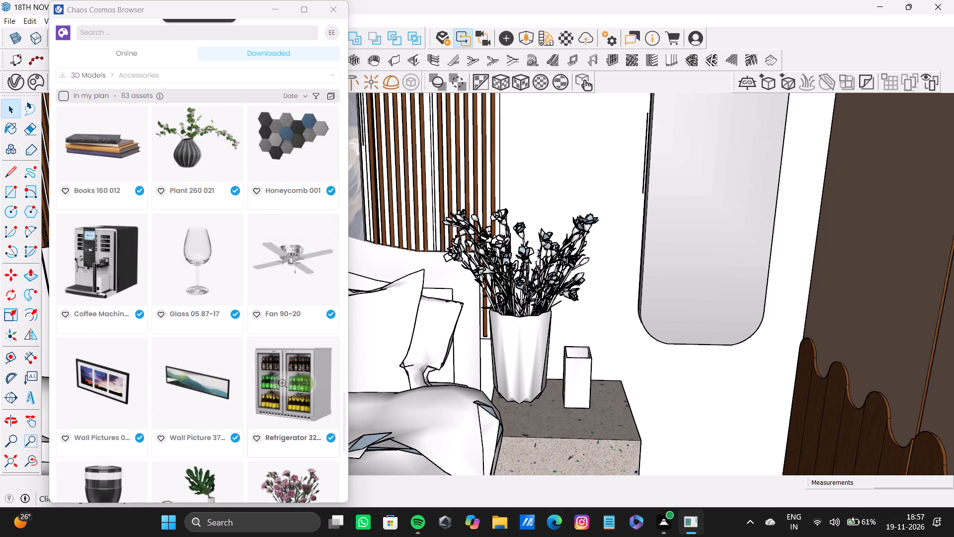
scroll(251, 366, "down", 4)
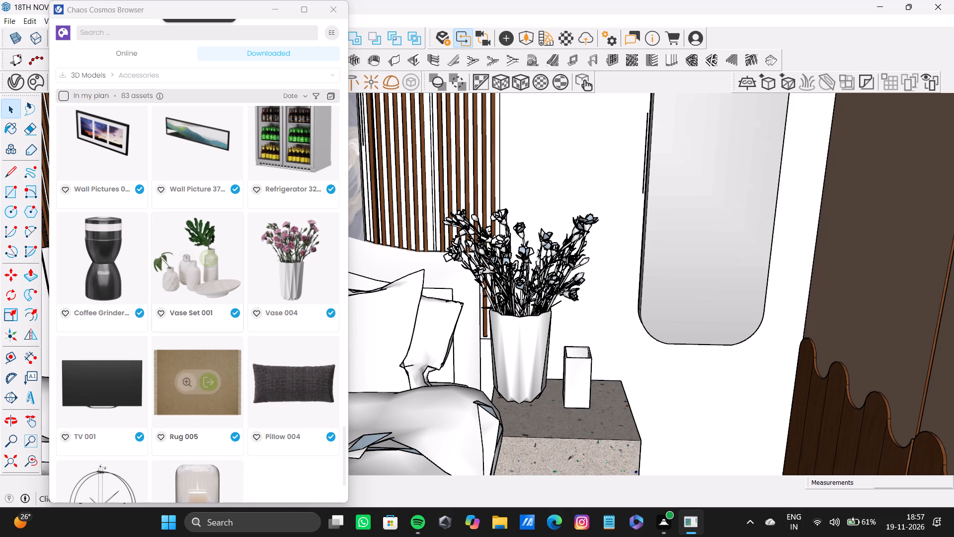
scroll(198, 303, "down", 5)
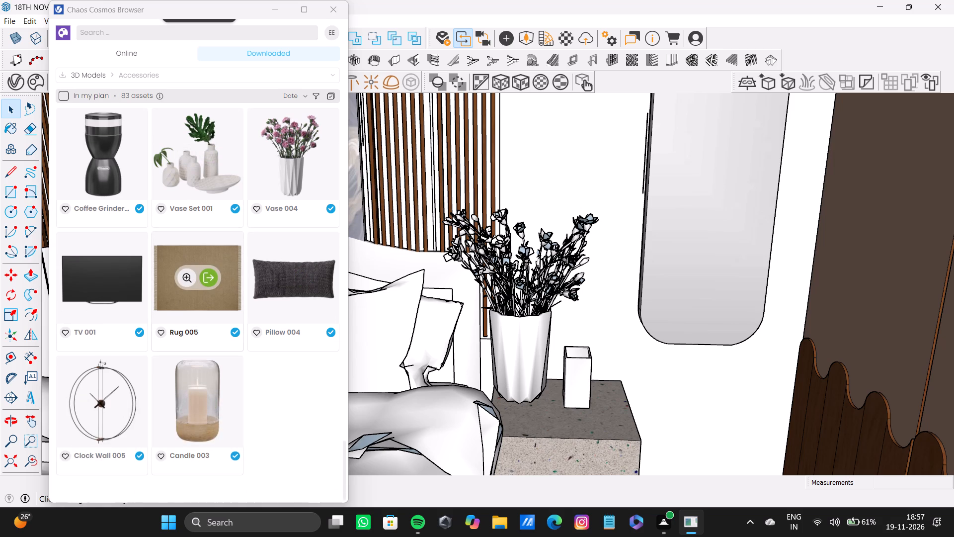
scroll(232, 381, "up", 6)
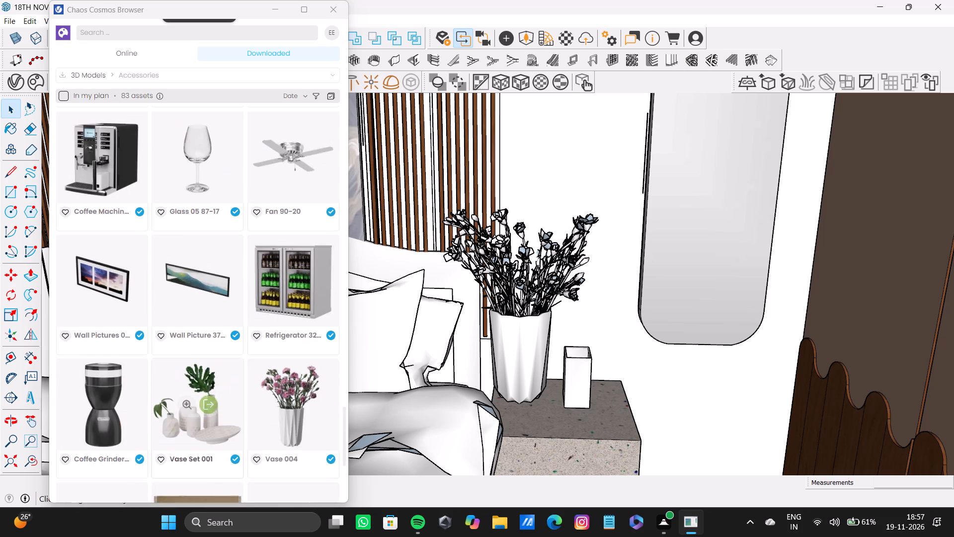
scroll(238, 376, "up", 15)
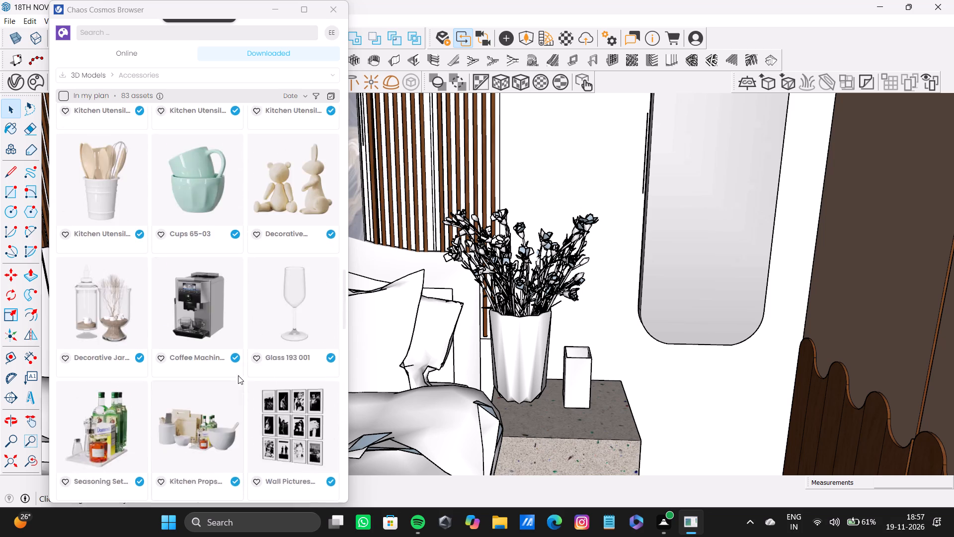
scroll(238, 375, "up", 13)
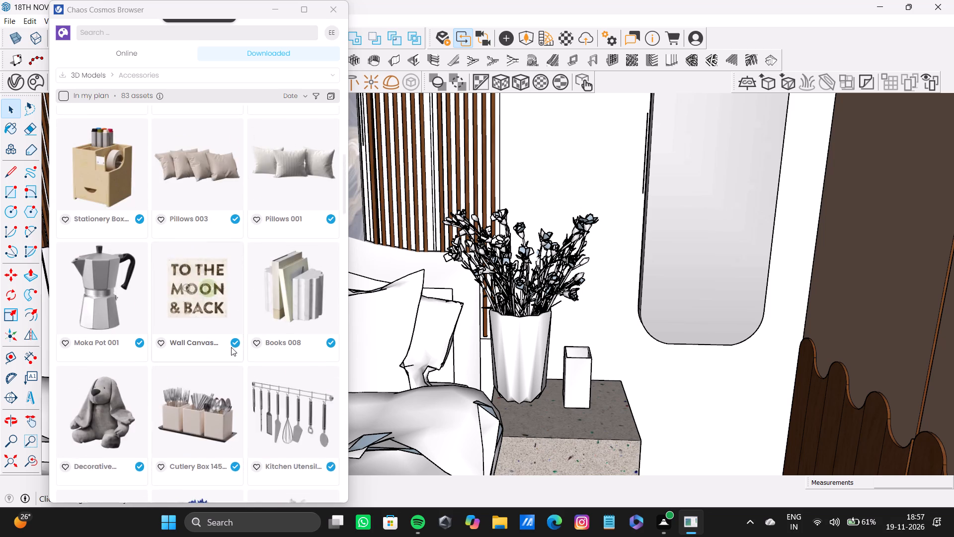
scroll(231, 347, "up", 12)
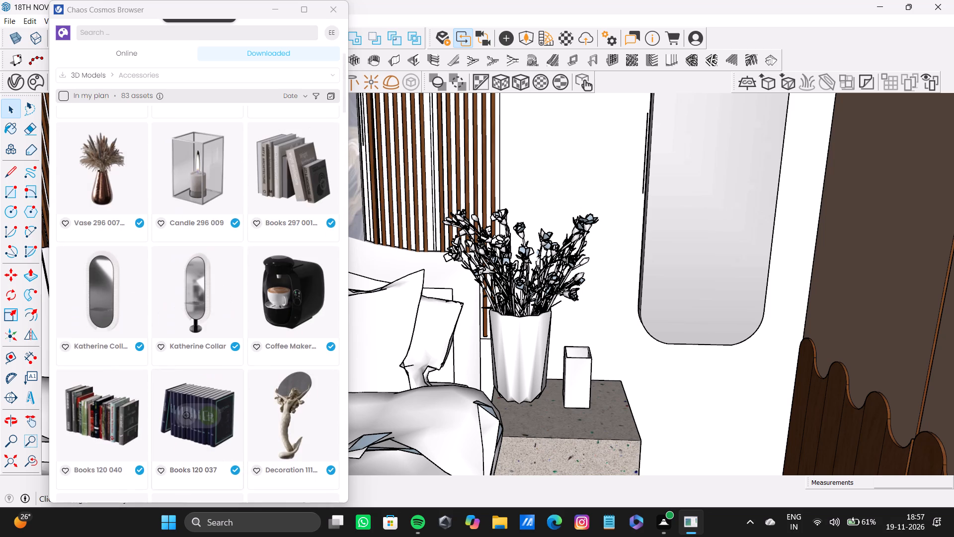
scroll(229, 348, "up", 14)
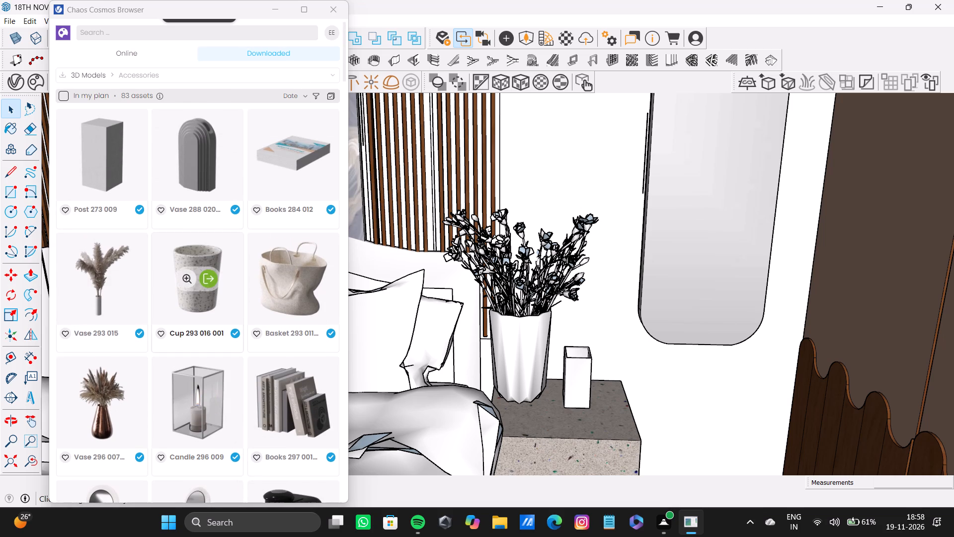
scroll(223, 383, "down", 2)
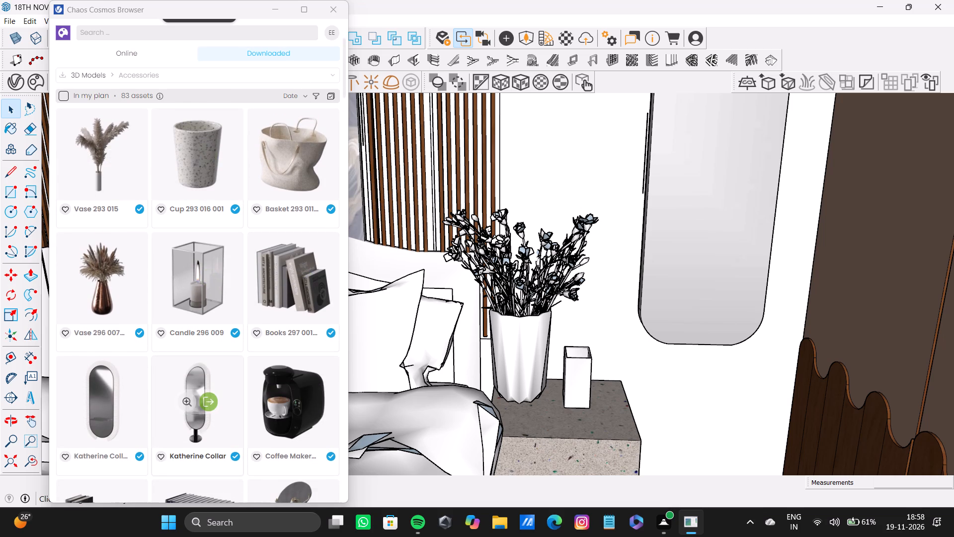
scroll(220, 382, "down", 1)
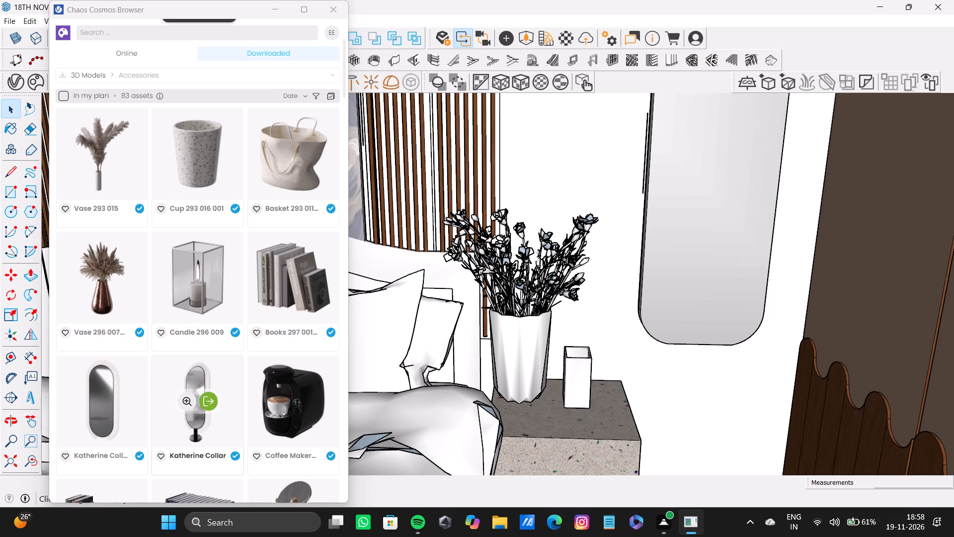
scroll(220, 383, "down", 3)
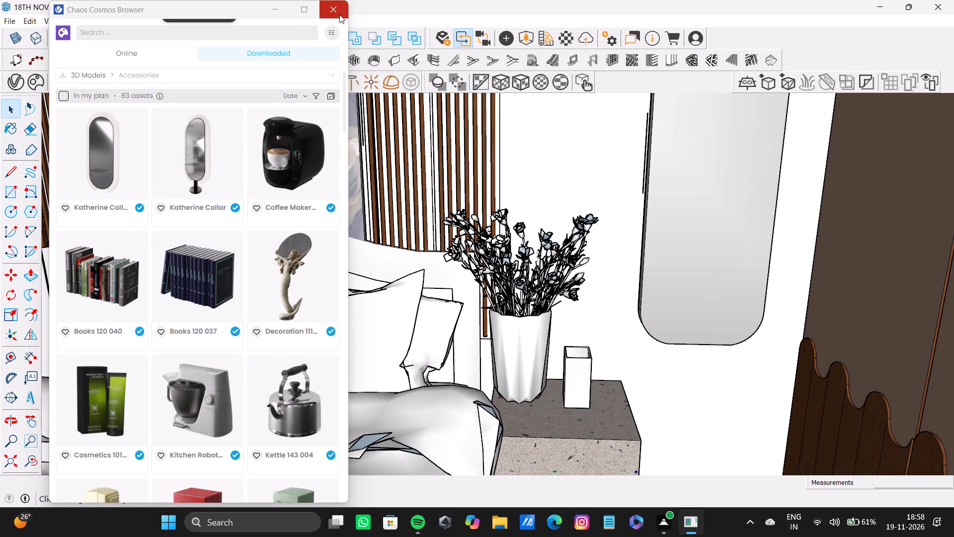
left_click(339, 14)
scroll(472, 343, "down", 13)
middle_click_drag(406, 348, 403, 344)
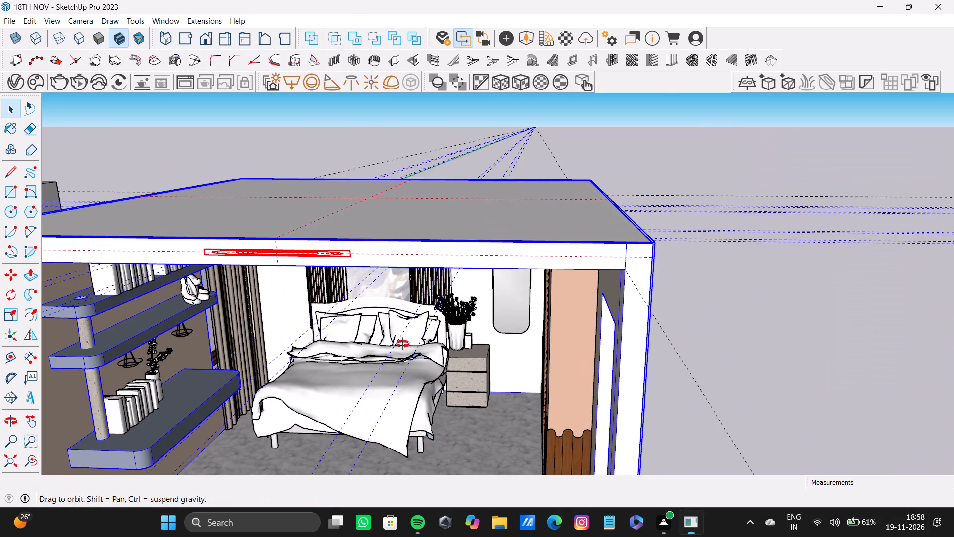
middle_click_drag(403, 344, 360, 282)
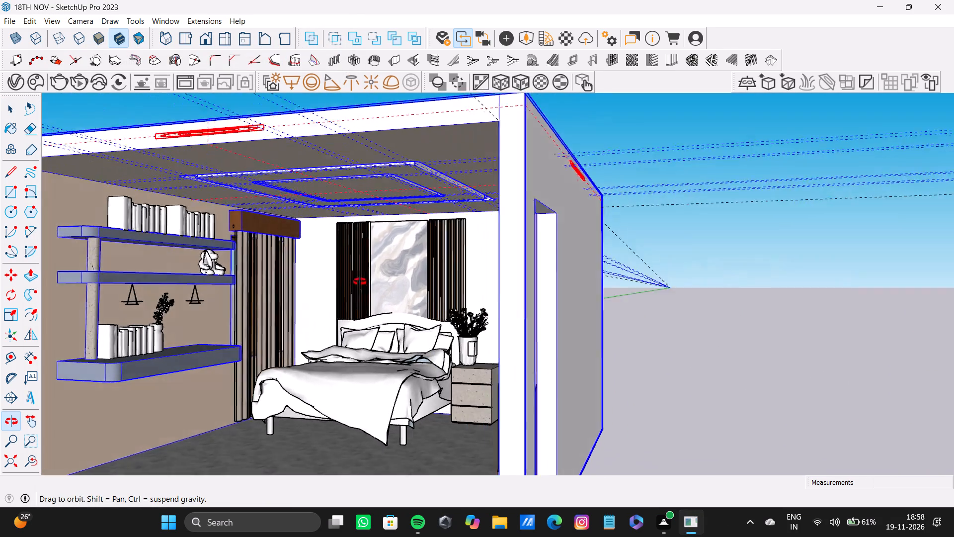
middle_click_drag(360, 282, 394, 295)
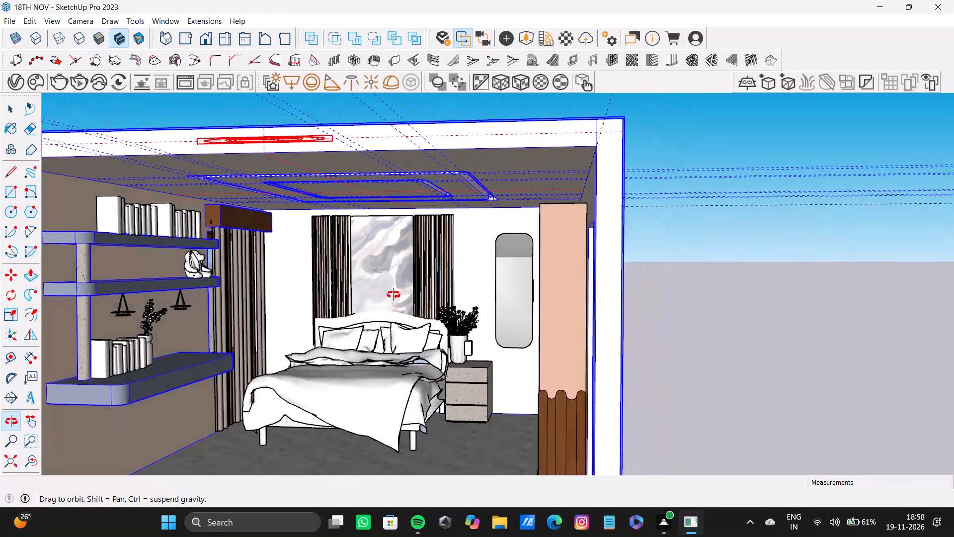
Move the larger book set on the top wall shelf about 8" back toward the wall.
middle_click_drag(394, 295, 392, 295)
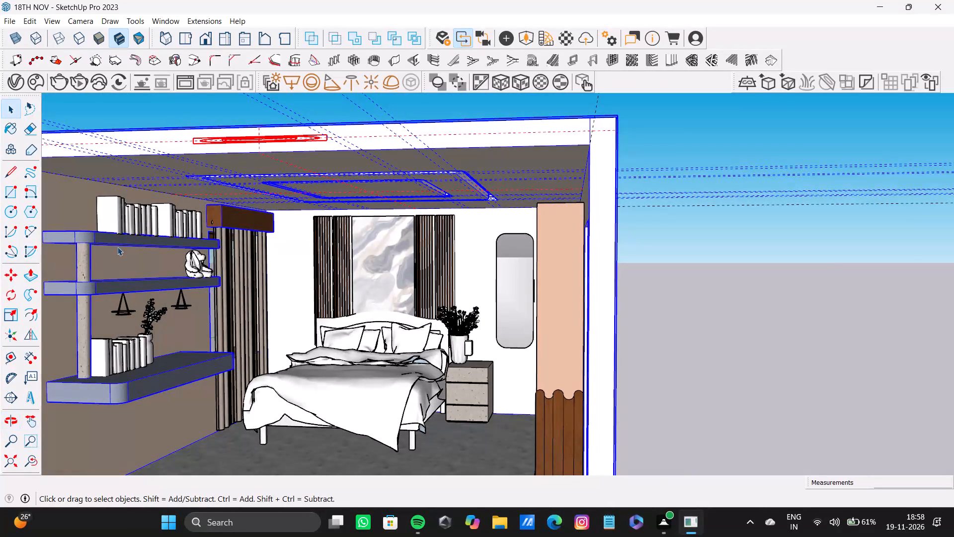
scroll(141, 353, "up", 7)
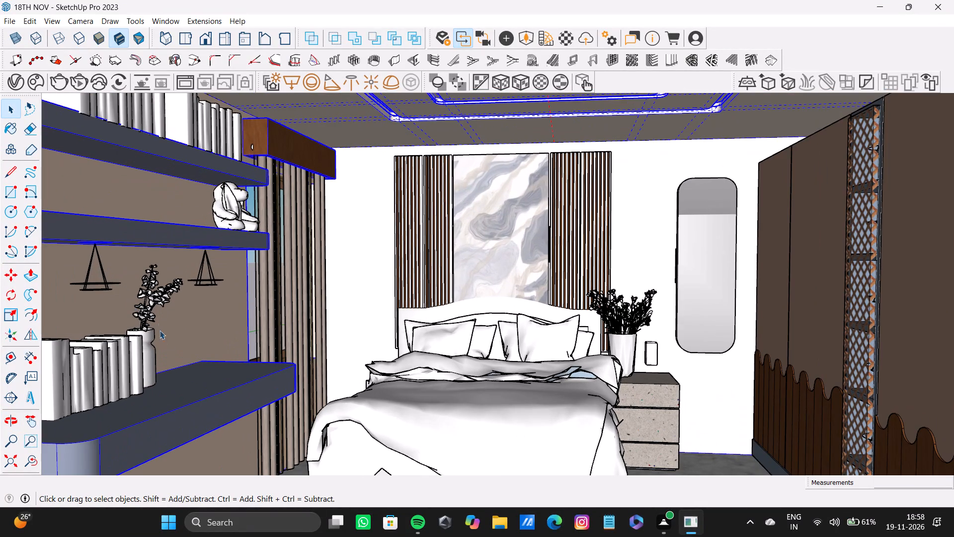
scroll(152, 332, "down", 5)
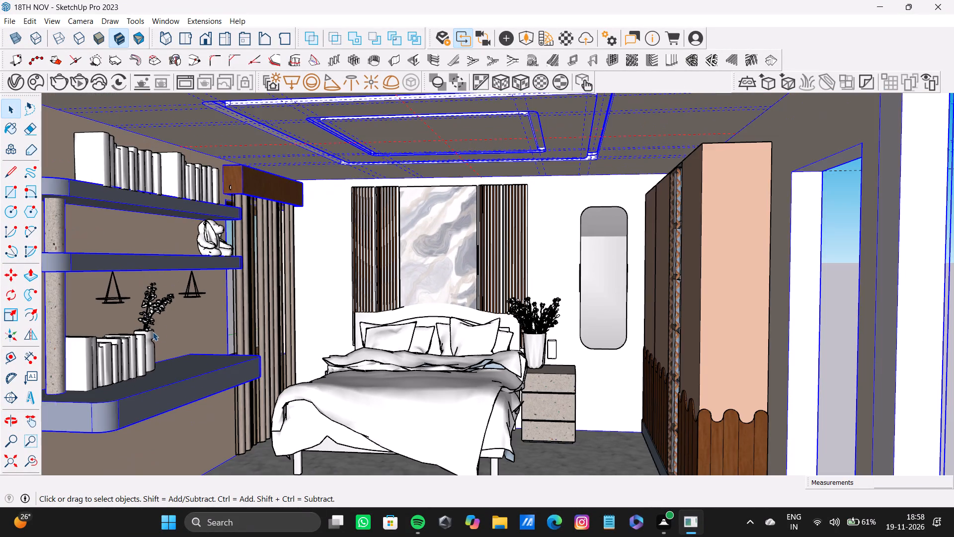
middle_click_drag(153, 332, 238, 314, "shift")
scroll(238, 313, "down", 1)
scroll(226, 153, "up", 8)
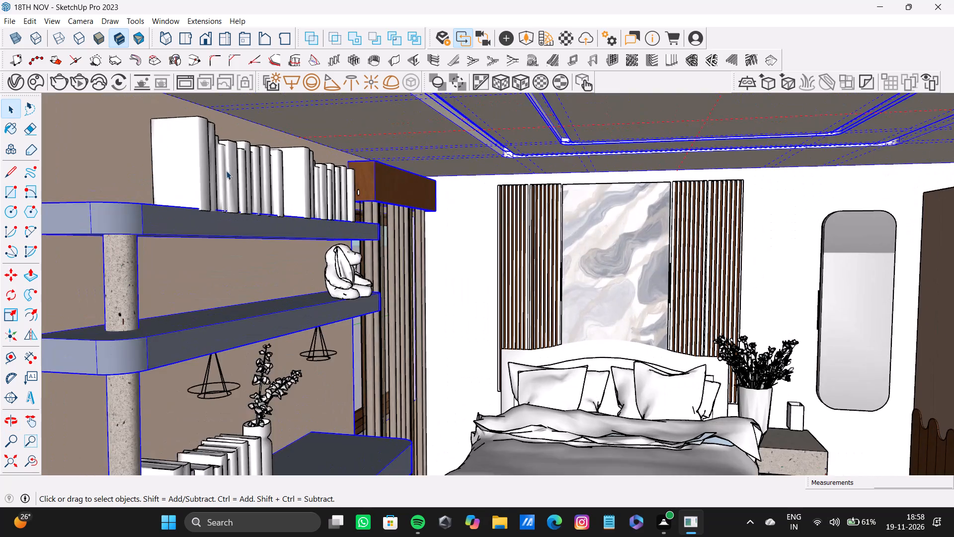
left_click(236, 175)
key("m")
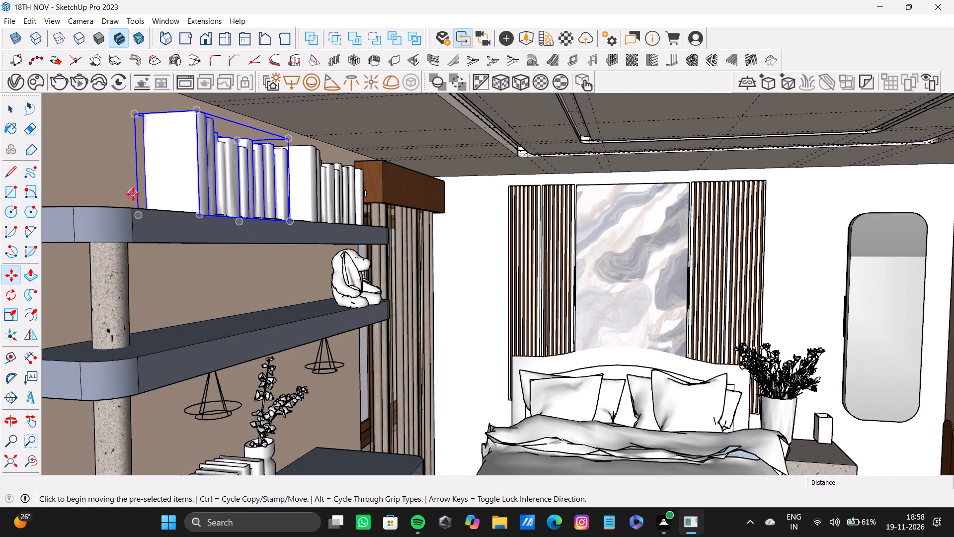
middle_click_drag(186, 214, 215, 275)
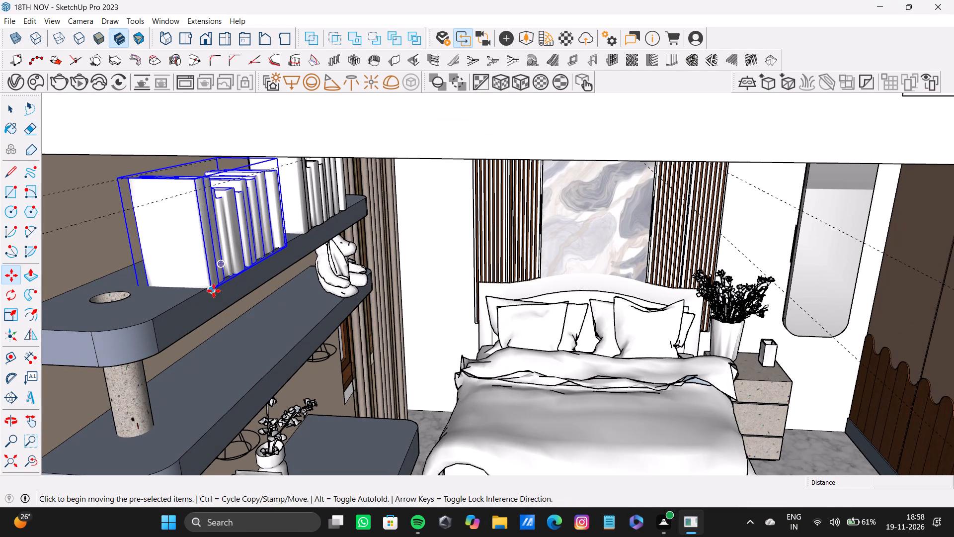
left_click(213, 291)
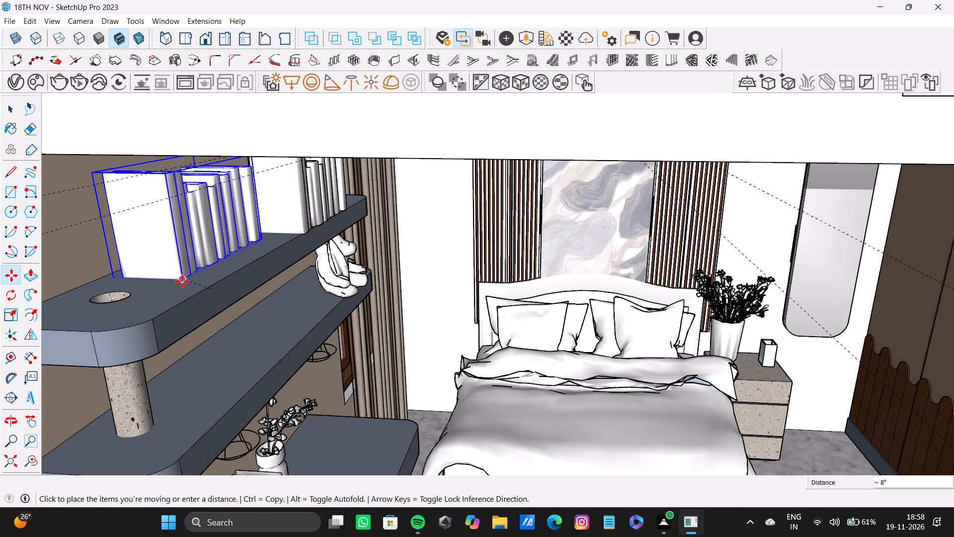
left_click(182, 285)
Move the second book set on the top shelf, nearer the curtain, about 3" back toward the wall.
middle_click_drag(323, 253, 289, 229)
key("space")
left_click(238, 140)
key("m")
scroll(260, 177, "up", 2)
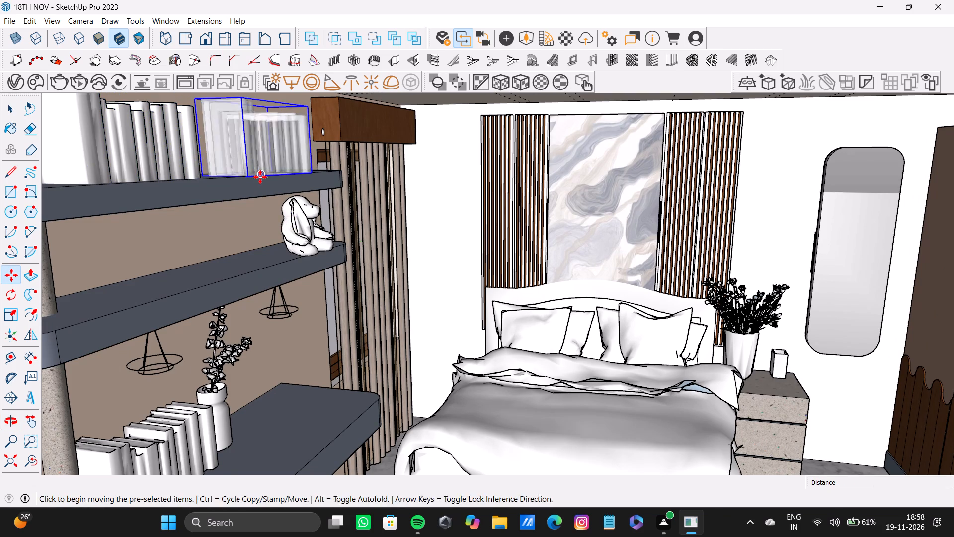
scroll(260, 177, "up", 6)
middle_click_drag(260, 185, 267, 230)
left_click_drag(232, 225, 228, 225)
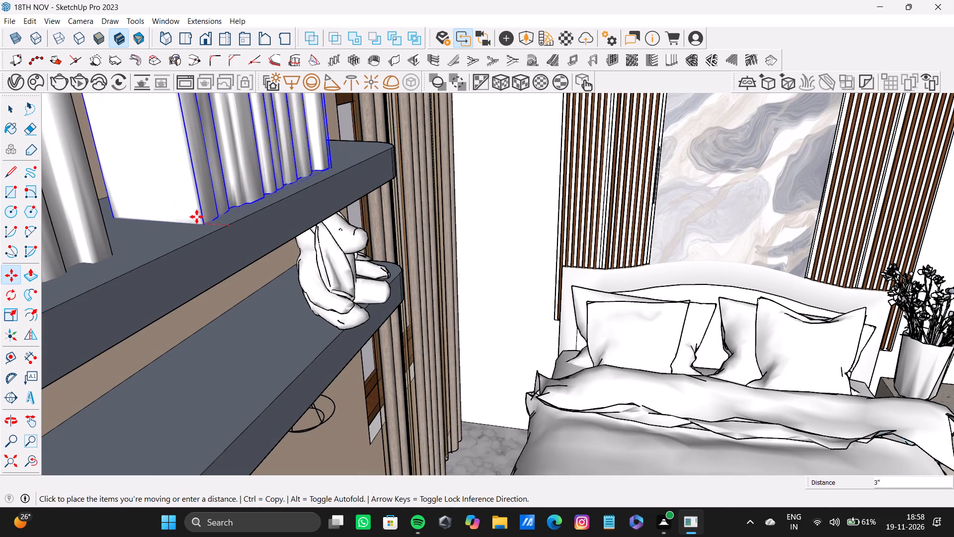
left_click(197, 223)
scroll(233, 250, "down", 5)
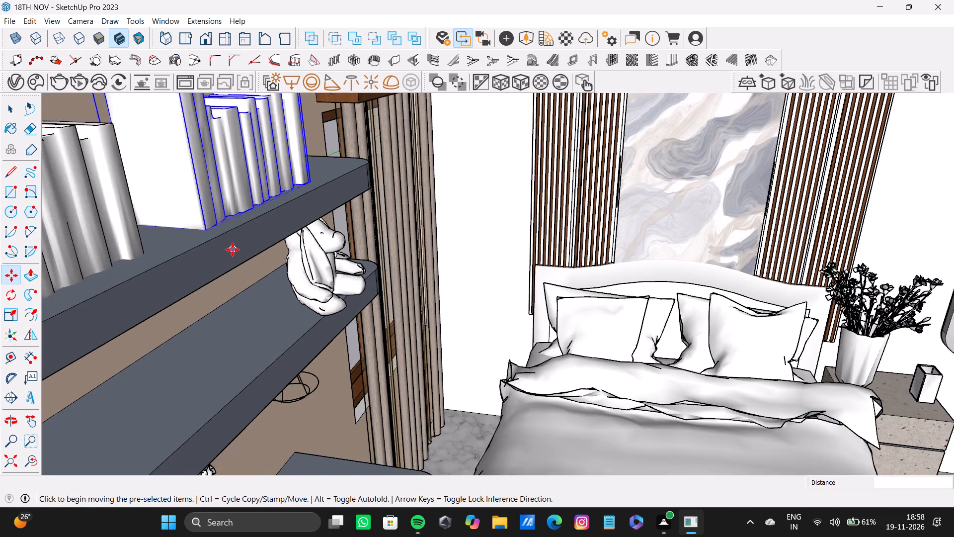
scroll(233, 250, "down", 4)
Raise the larger book set on the top shelf by about 2" so it sits on the shelf surface.
middle_click_drag(242, 262, 354, 224, "shift")
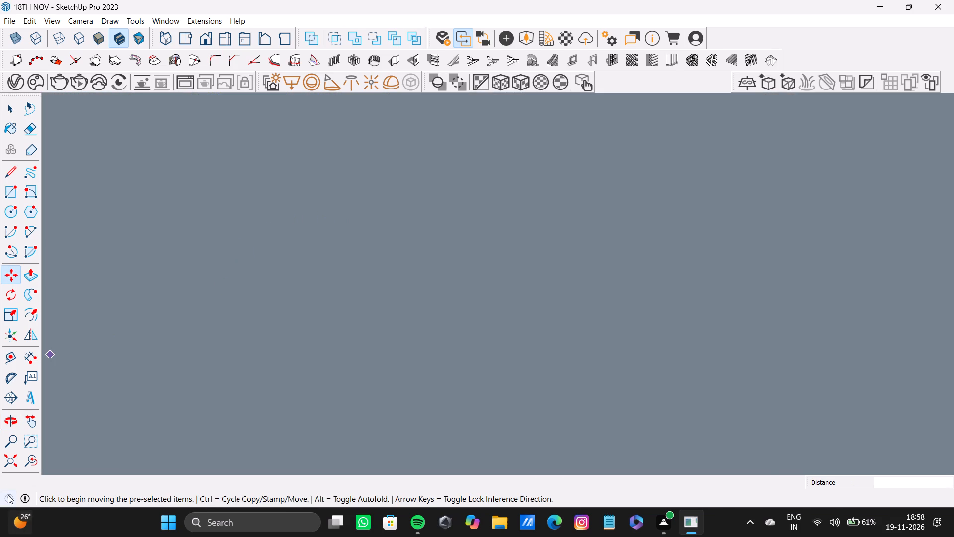
left_click(9, 460)
middle_click_drag(65, 423, 156, 408)
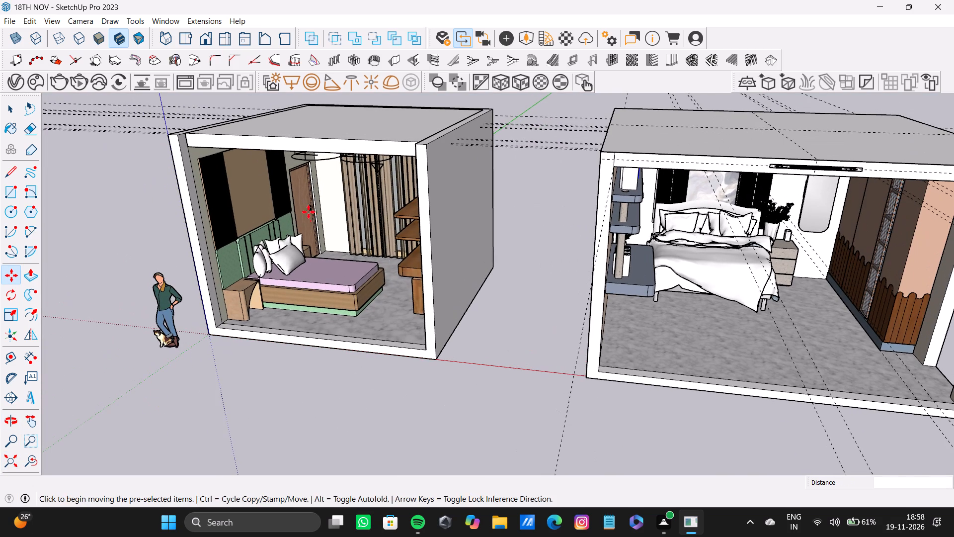
middle_click_drag(629, 256, 318, 184, "shift")
scroll(390, 177, "up", 13)
middle_click_drag(390, 178, 331, 220)
key("space")
left_click(292, 309)
key("m")
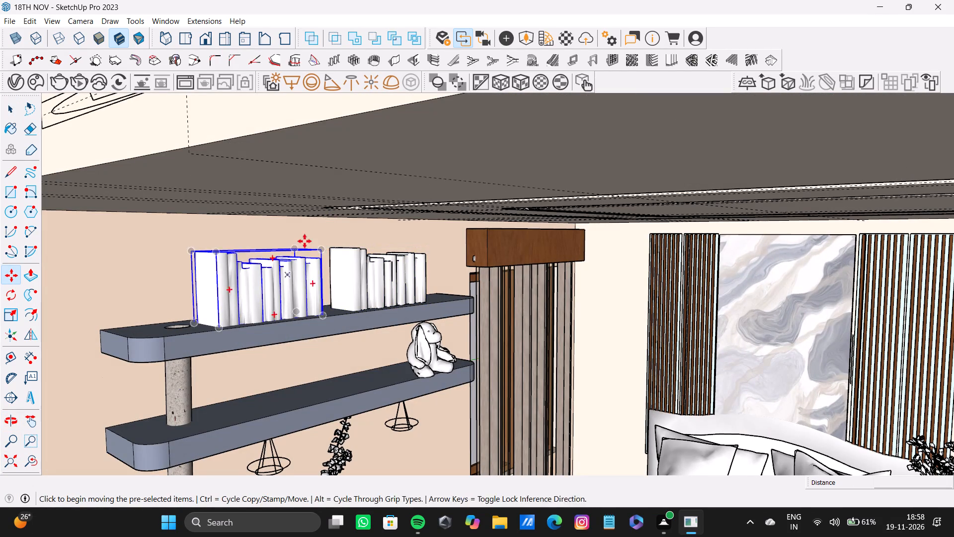
left_click(294, 248)
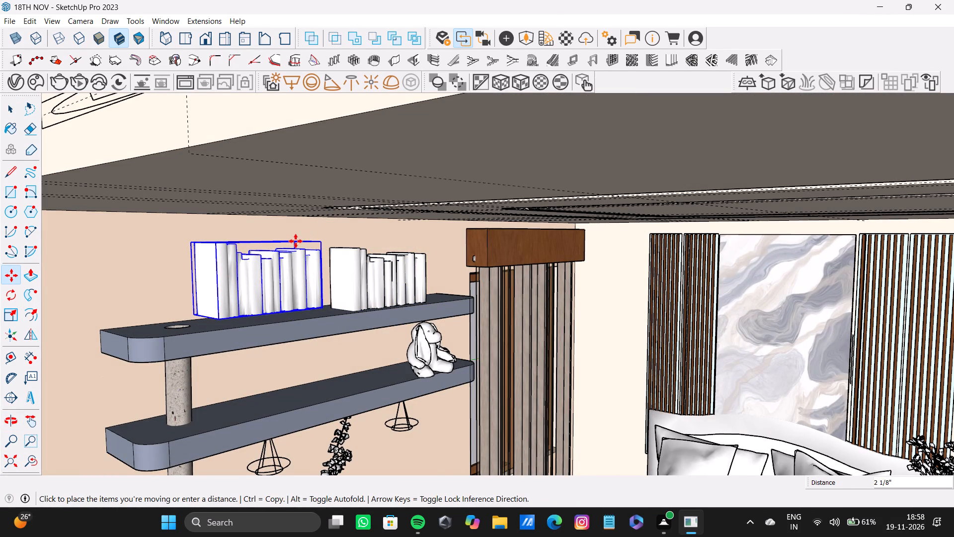
left_click(297, 245)
Stretch the book set on the lowest shelf upward to a blue-axis scale of about 1.30.
key("space")
scroll(394, 335, "down", 9)
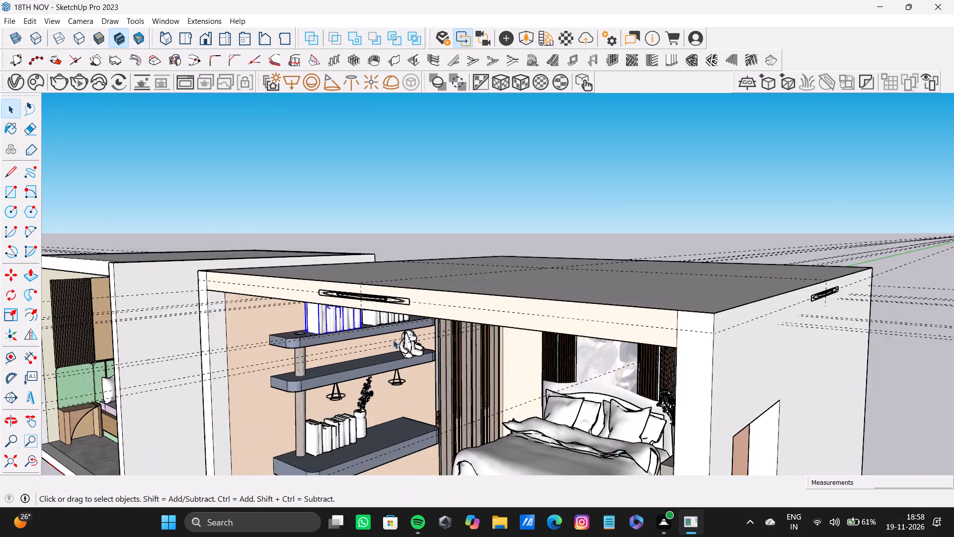
middle_click_drag(393, 340, 419, 234)
scroll(315, 339, "up", 6)
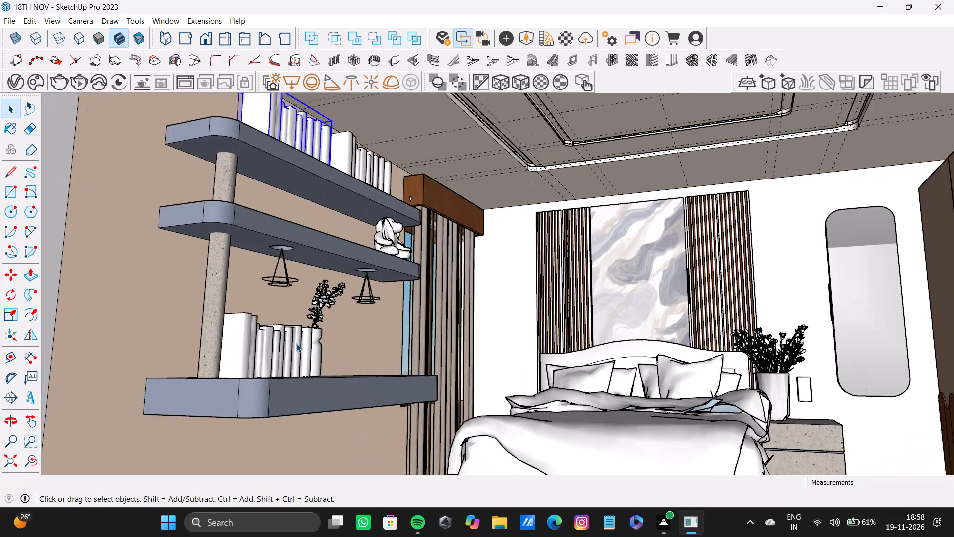
left_click(271, 339)
key("s")
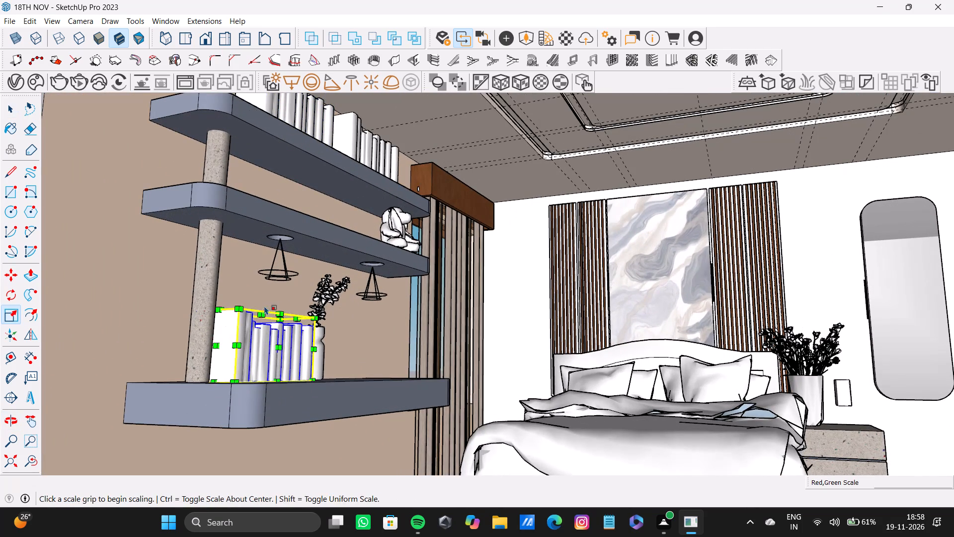
left_click_drag(262, 312, 257, 295)
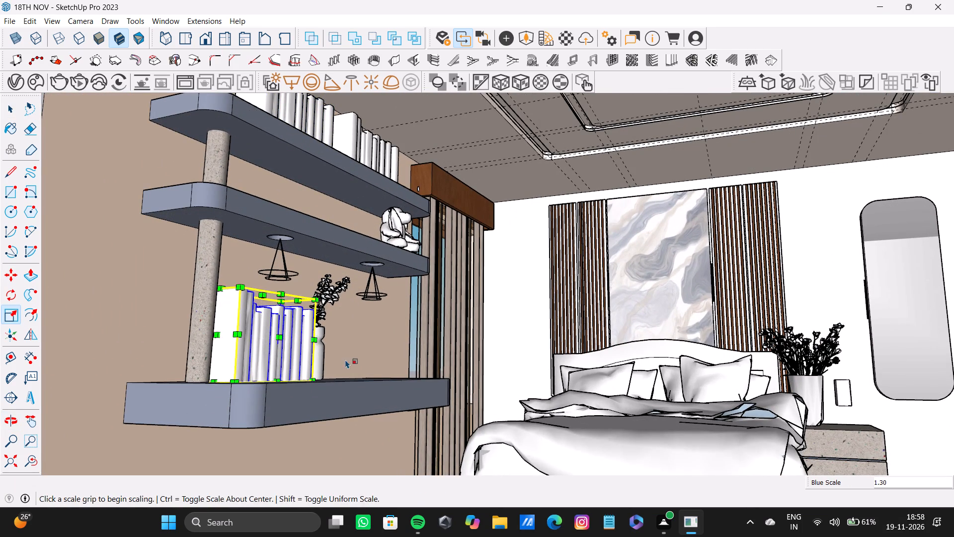
Move the flower vase on the lowest shelf about 1' 1/2" along the shelf, away from the books.
middle_click_drag(345, 359, 290, 380)
key("space")
left_click(275, 376)
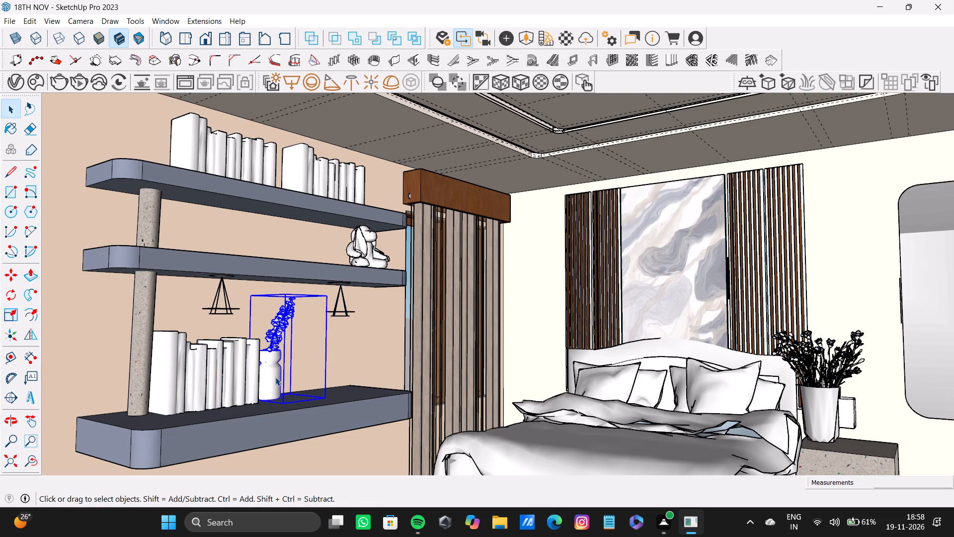
key("m")
left_click(283, 405)
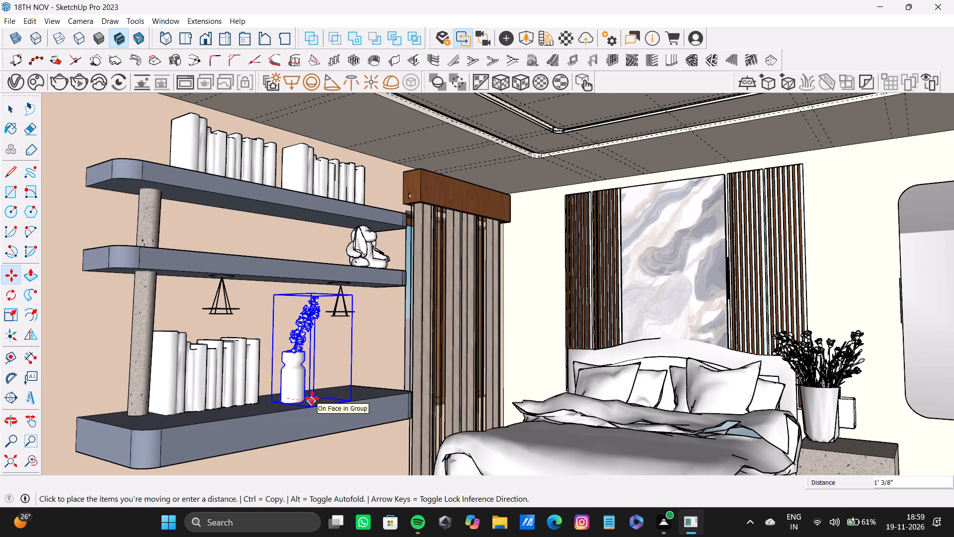
left_click(312, 400)
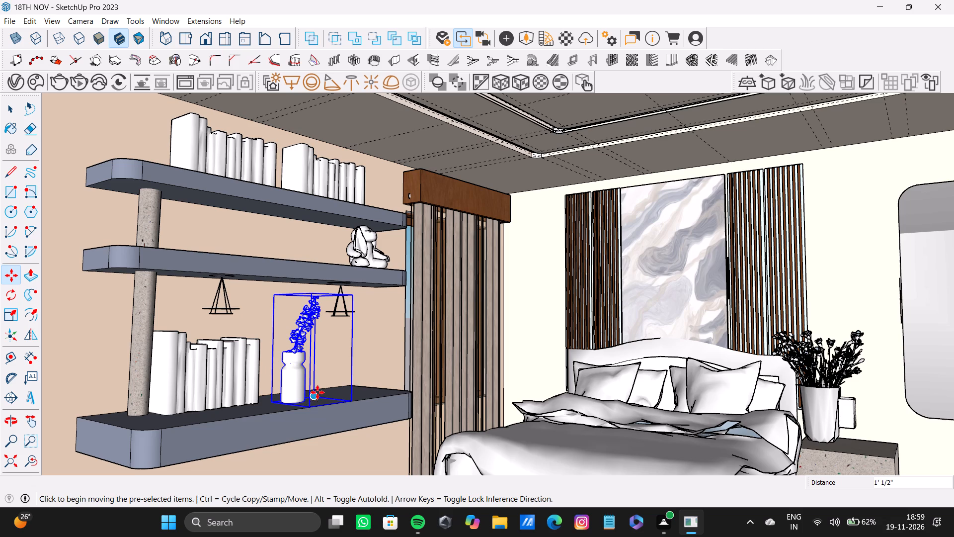
key("space")
Move the candle about 12" forward onto the top of the bedside drawer unit, beside the flower vase.
scroll(353, 378, "down", 7)
middle_click_drag(374, 365, 540, 371)
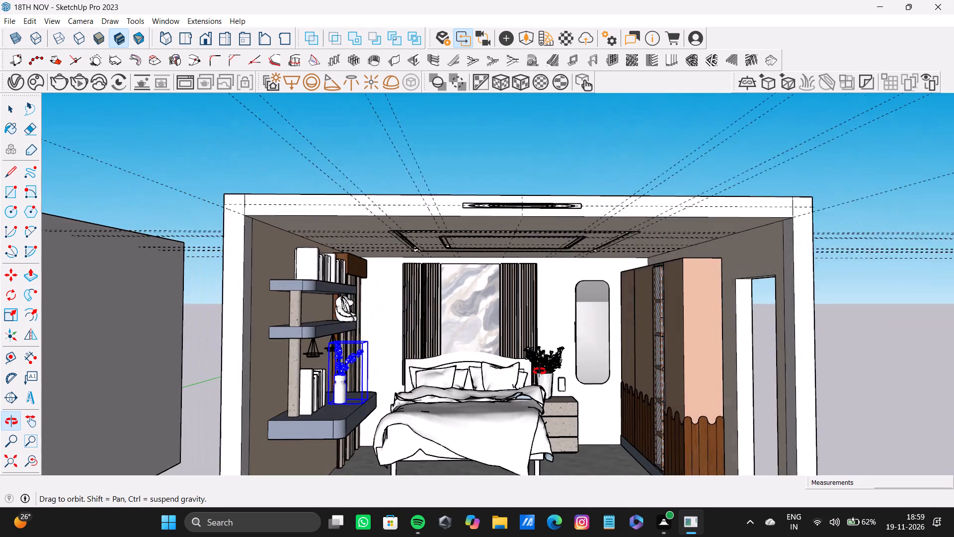
middle_click_drag(540, 371, 451, 347)
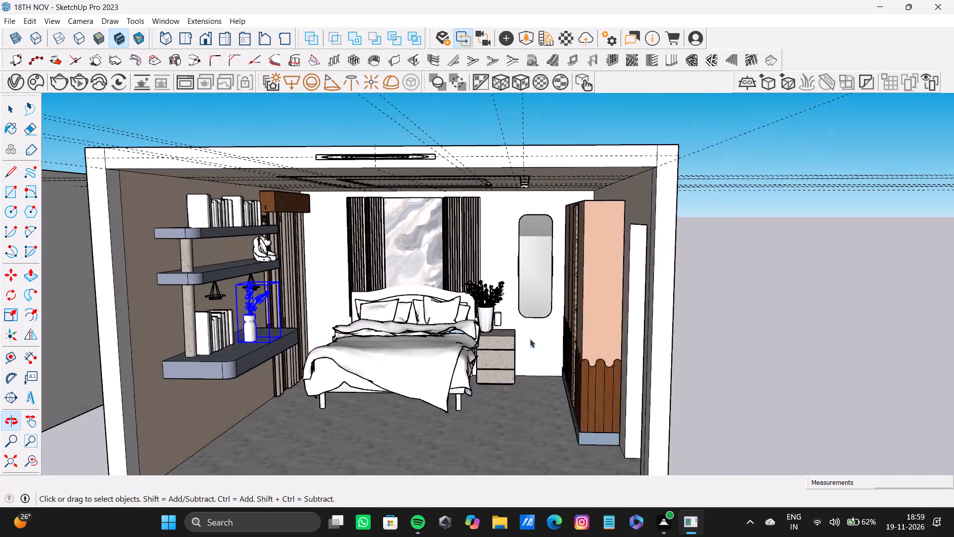
scroll(542, 320, "up", 11)
left_click(486, 321)
key("m")
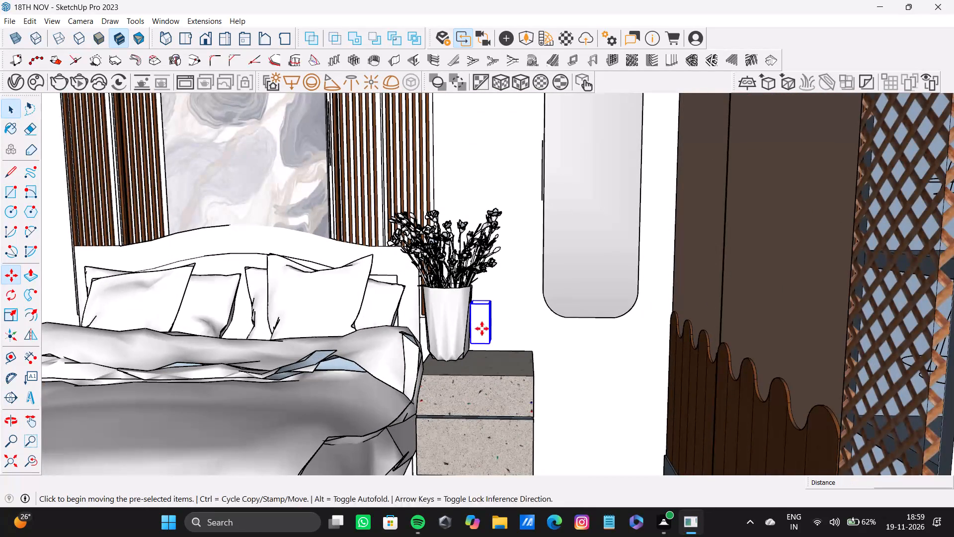
left_click(493, 345)
left_click(509, 373)
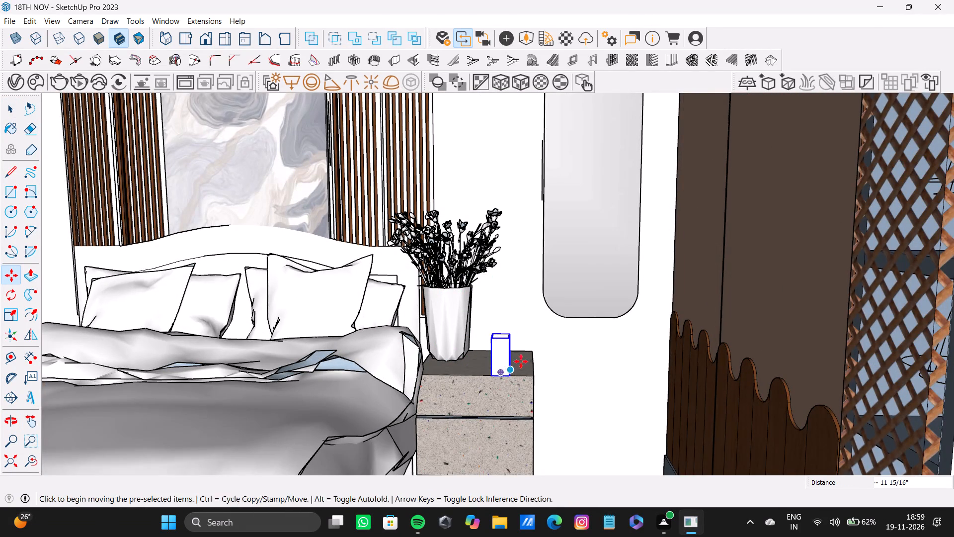
Shift the candle about 6 3/8" back from the front edge of the bedside drawer unit's top.
middle_click_drag(521, 362, 438, 356)
scroll(492, 385, "up", 9)
middle_click_drag(403, 370, 400, 376)
scroll(631, 381, "up", 3)
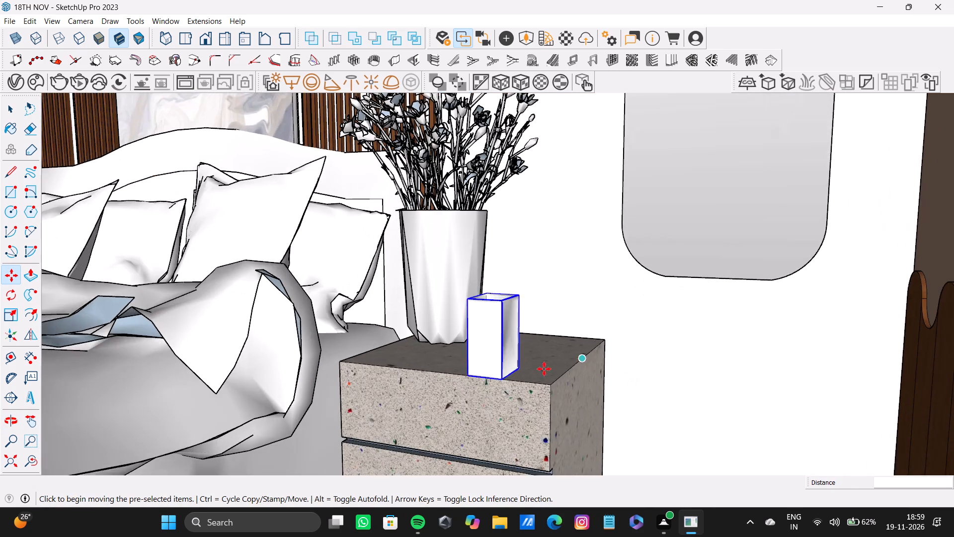
scroll(544, 369, "up", 5)
left_click(502, 381)
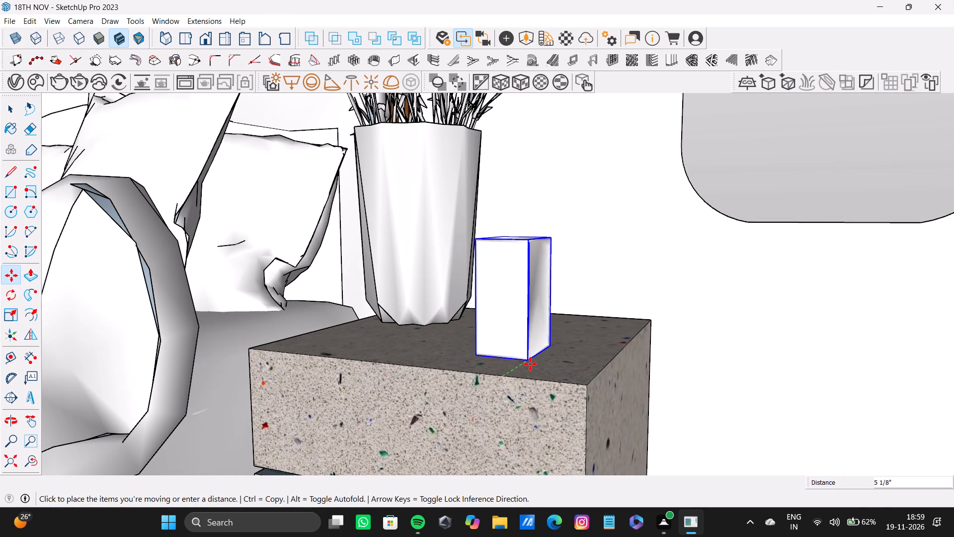
left_click(535, 360)
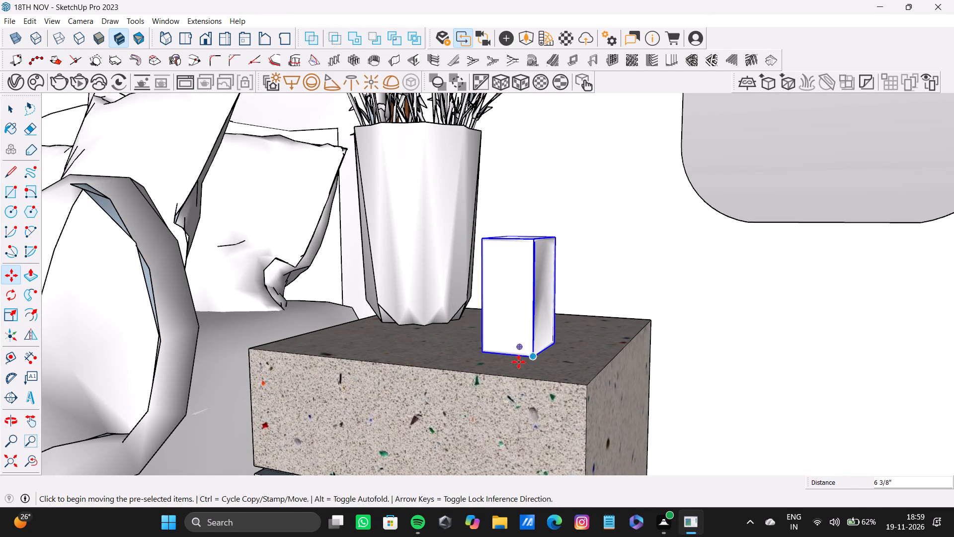
Enlarge the bedside candle from its upper corner and widen it along the red axis to about 1.22 scale.
middle_click_drag(508, 362, 616, 444)
key("s")
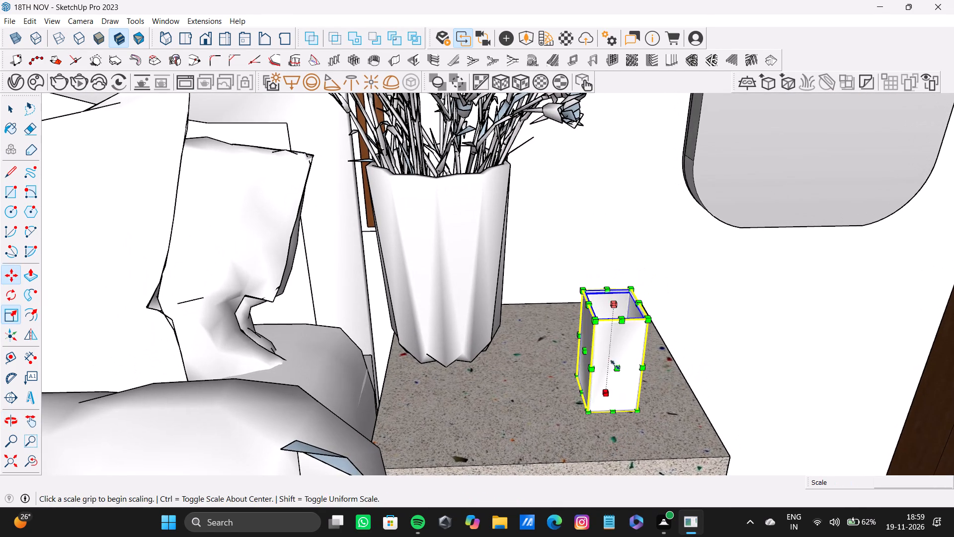
left_click_drag(585, 292, 534, 272)
middle_click_drag(633, 315, 578, 303)
left_click_drag(607, 335, 619, 334)
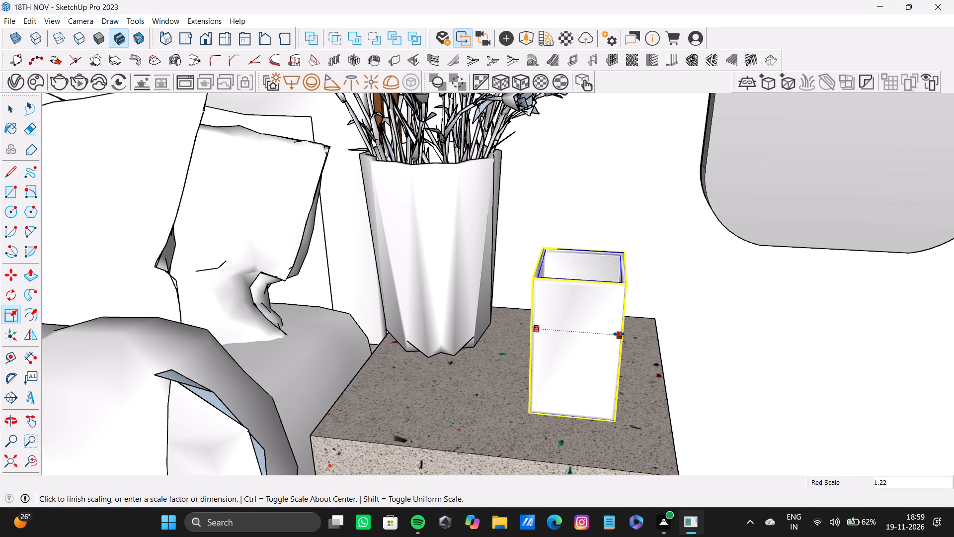
left_click_drag(619, 334, 619, 335)
key("space")
Examine the whole bedroom from several angles to check the decorated shelves, bedside unit, ceiling and wardrobe.
scroll(427, 313, "down", 4)
middle_click_drag(424, 314, 448, 278)
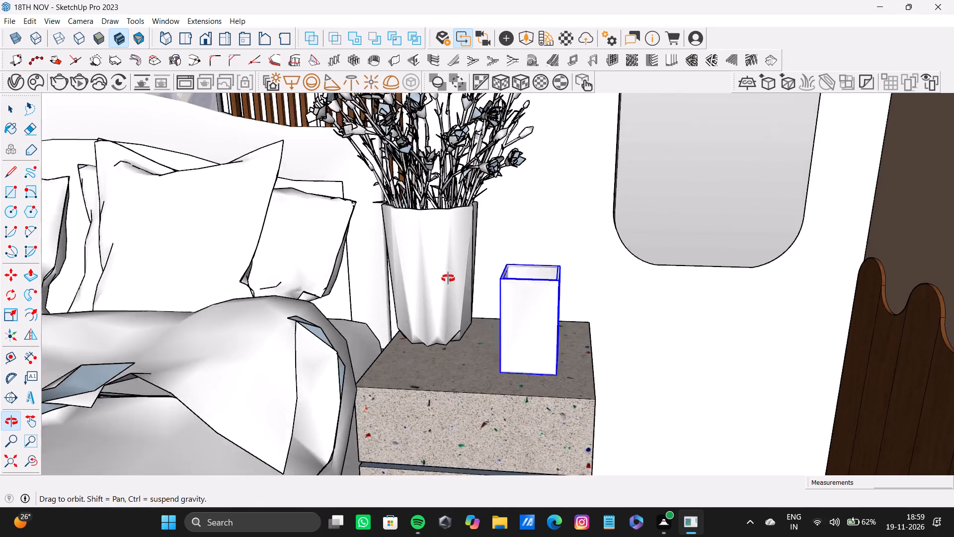
middle_click_drag(448, 278, 499, 283)
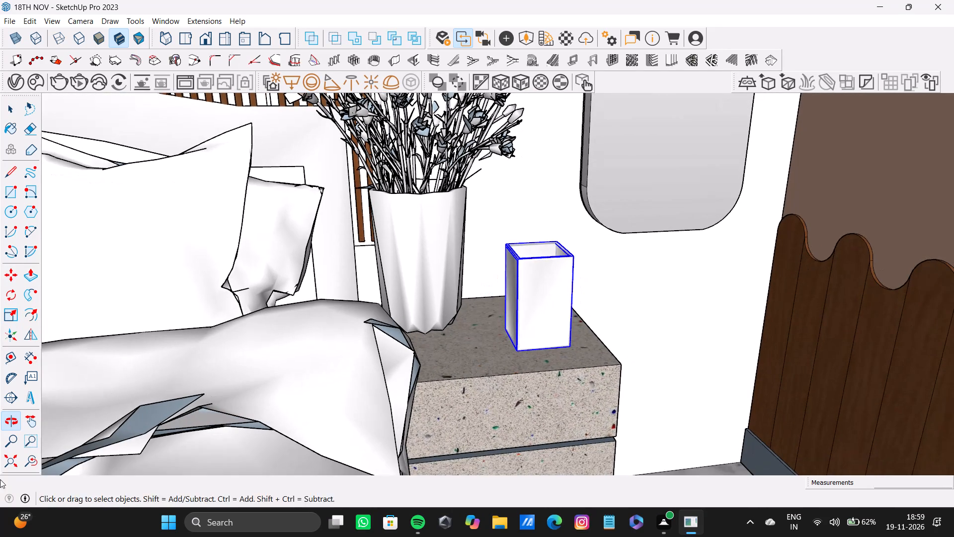
left_click(6, 468)
middle_click_drag(377, 358, 240, 307)
middle_click_drag(573, 273, 398, 305, "shift")
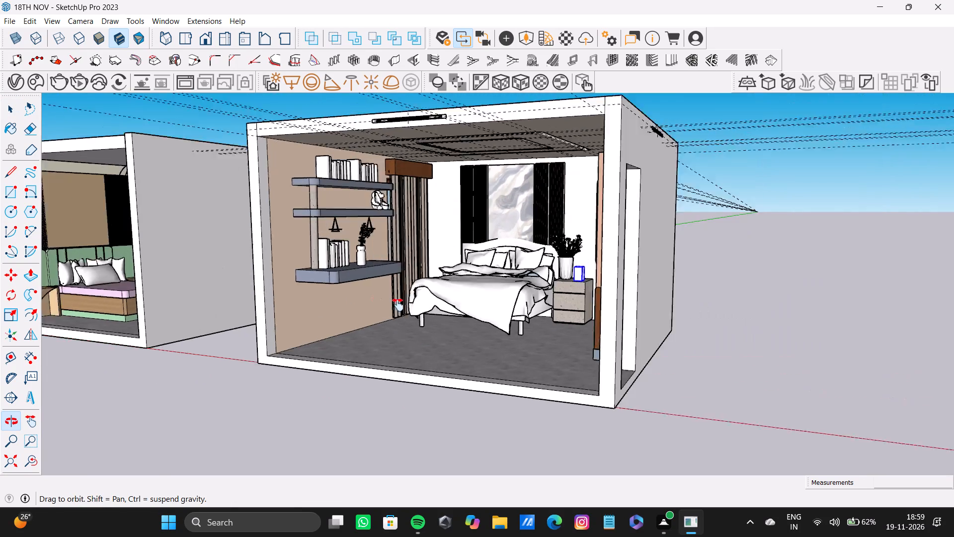
middle_click_drag(398, 305, 415, 270, "shift")
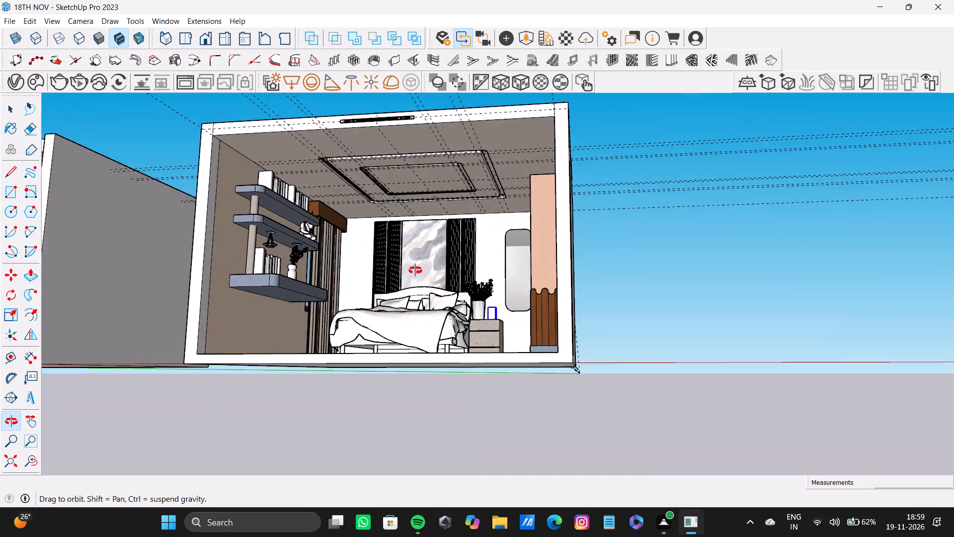
middle_click_drag(415, 270, 471, 313, "shift")
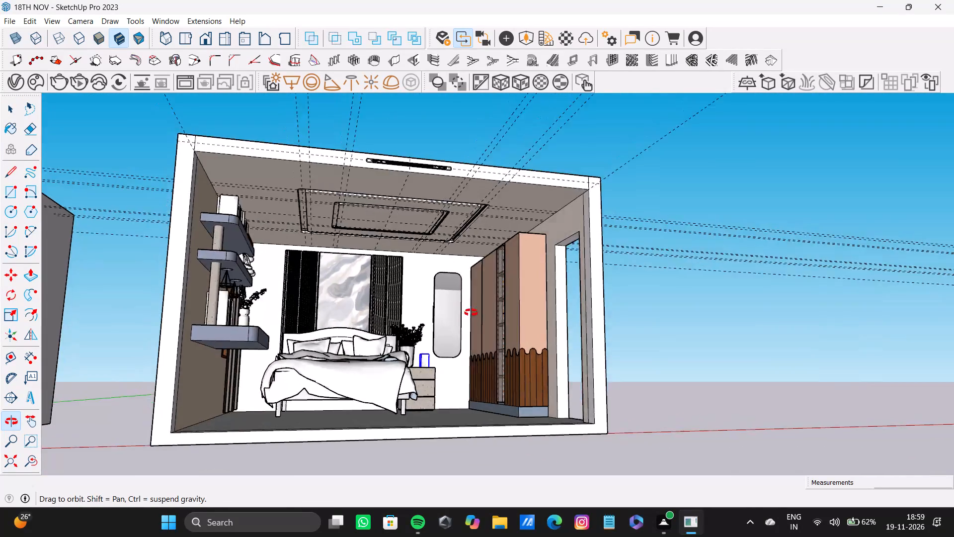
Examine the bed, bedside drawer unit with vase and candle, wall shelves and slatted back wall from several angles.
middle_click_drag(471, 313, 397, 343, "shift")
scroll(346, 417, "up", 12)
middle_click_drag(434, 403, 365, 406)
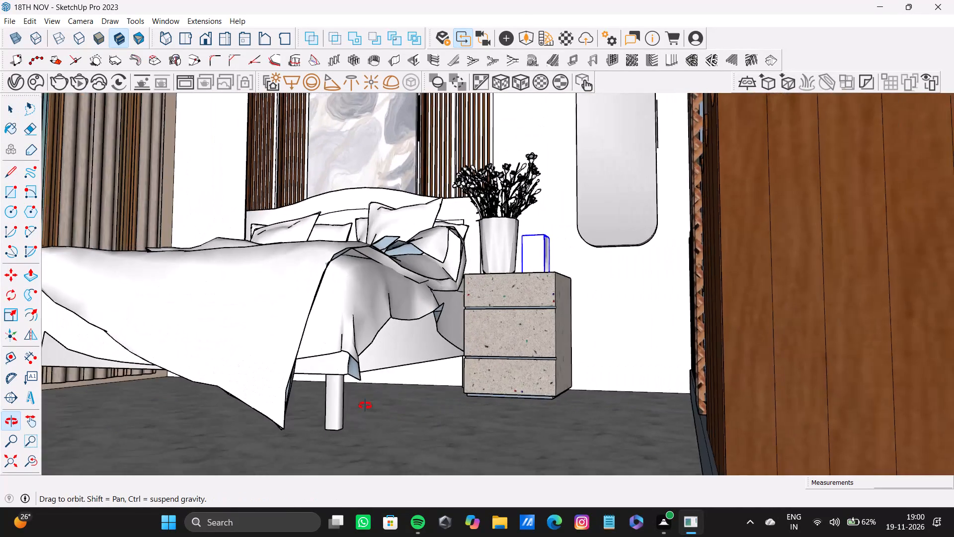
middle_click_drag(365, 406, 364, 420)
scroll(367, 417, "down", 7)
scroll(360, 398, "down", 4, "shift")
middle_click_drag(360, 397, 433, 367, "shift")
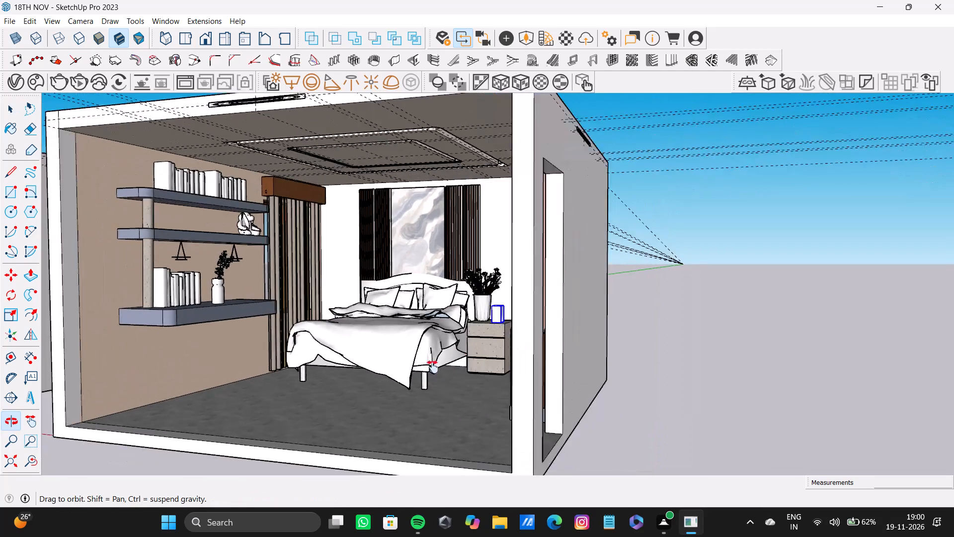
middle_click_drag(433, 367, 522, 360, "shift")
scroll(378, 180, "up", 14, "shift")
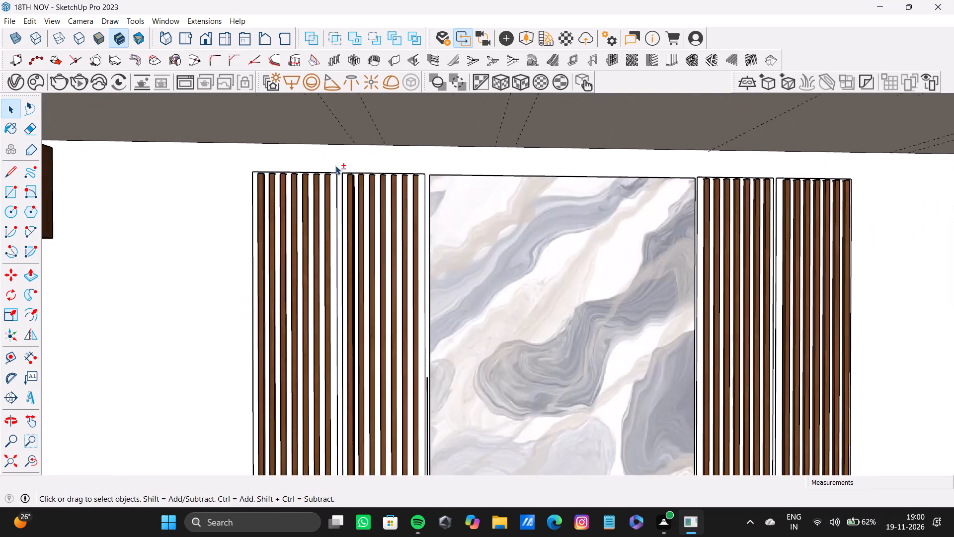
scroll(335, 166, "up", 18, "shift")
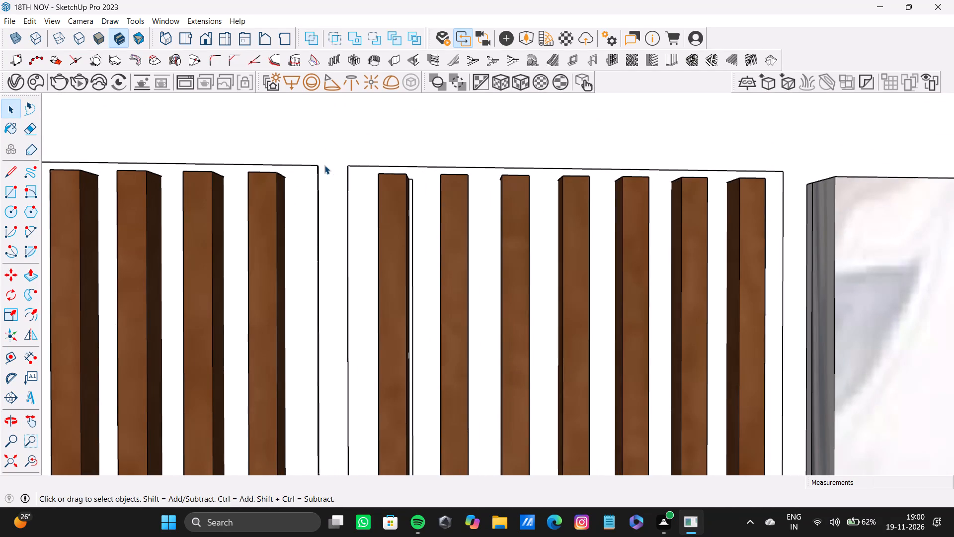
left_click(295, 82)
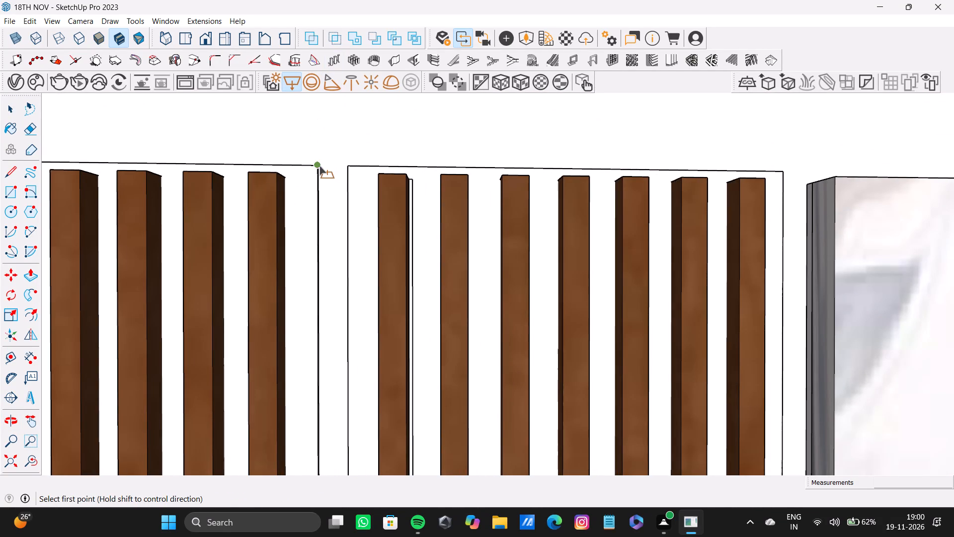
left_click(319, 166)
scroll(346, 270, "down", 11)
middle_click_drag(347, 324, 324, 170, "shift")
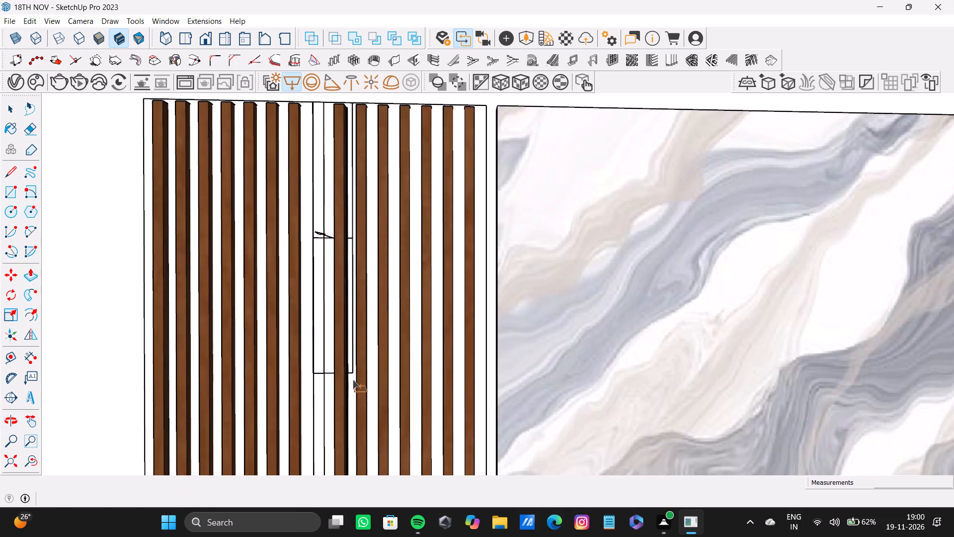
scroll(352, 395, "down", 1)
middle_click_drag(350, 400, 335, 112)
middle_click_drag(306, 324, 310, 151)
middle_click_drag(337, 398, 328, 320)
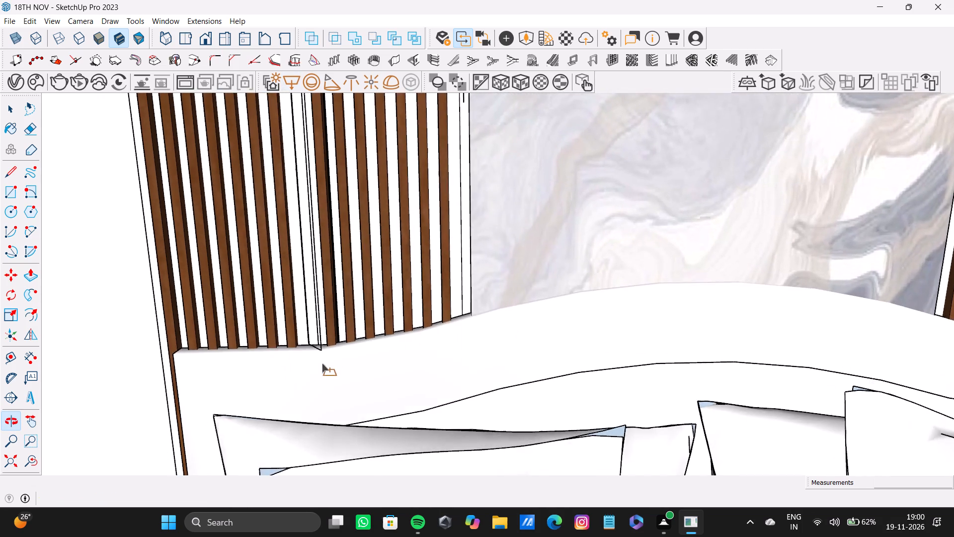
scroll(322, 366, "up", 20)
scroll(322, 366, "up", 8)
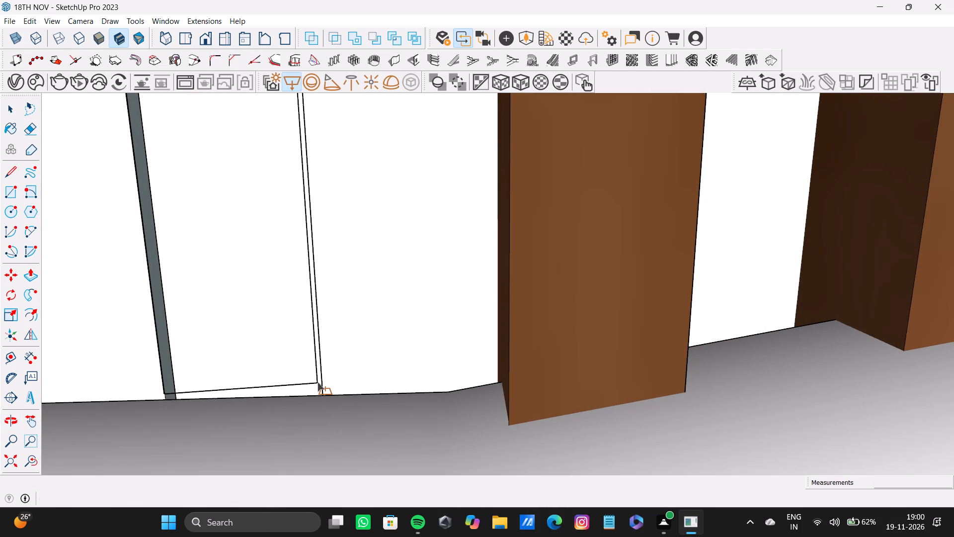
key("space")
Draw a rectangle light filling the narrow gap between the two curtain-side slatted wall panels, from their top corner down to the bed's headboard.
scroll(250, 320, "down", 9)
middle_click_drag(291, 219, 321, 458, "shift")
scroll(280, 352, "down", 13)
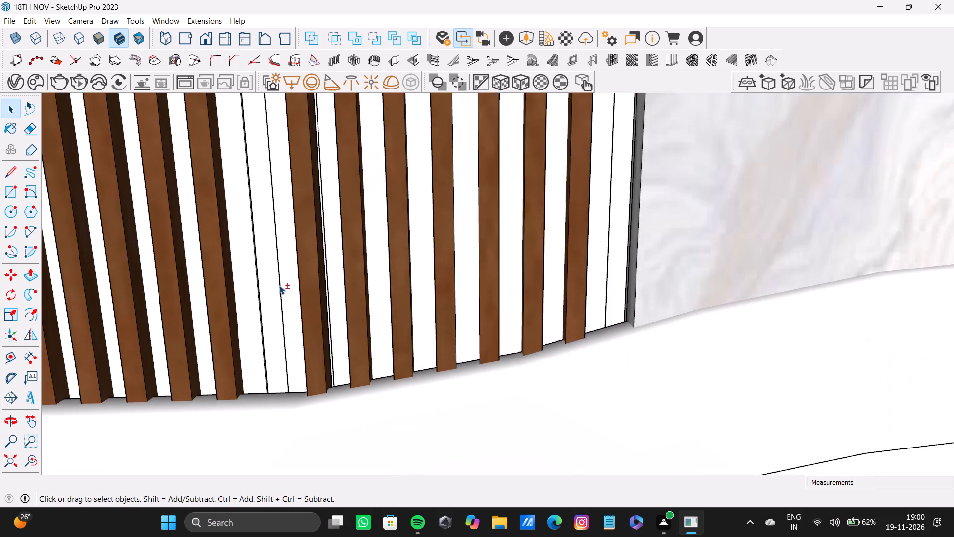
scroll(279, 285, "down", 9)
middle_click_drag(281, 256, 348, 469, "shift")
scroll(345, 378, "down", 4)
scroll(378, 201, "down", 5)
middle_click_drag(379, 198, 390, 344, "shift")
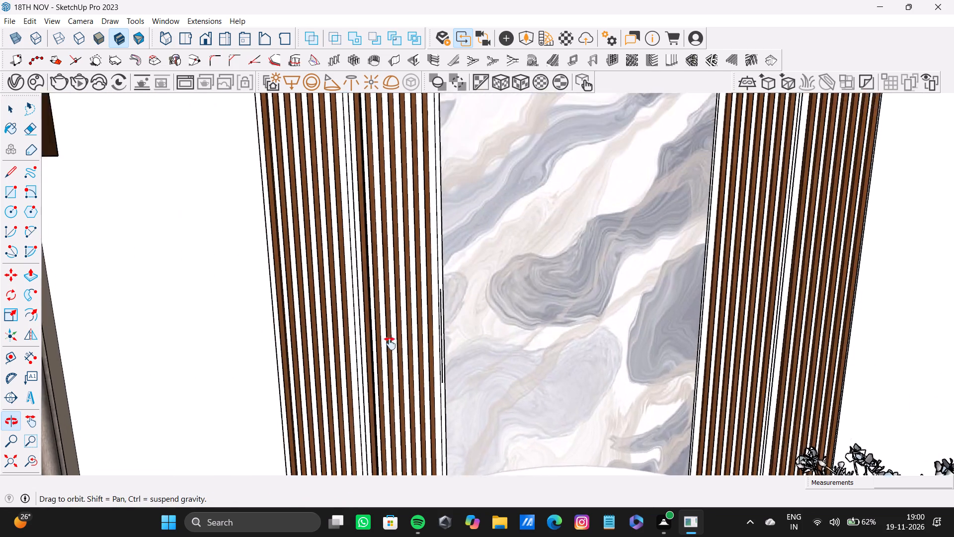
middle_click_drag(390, 344, 386, 356, "shift")
left_click(292, 83)
scroll(326, 128, "up", 11)
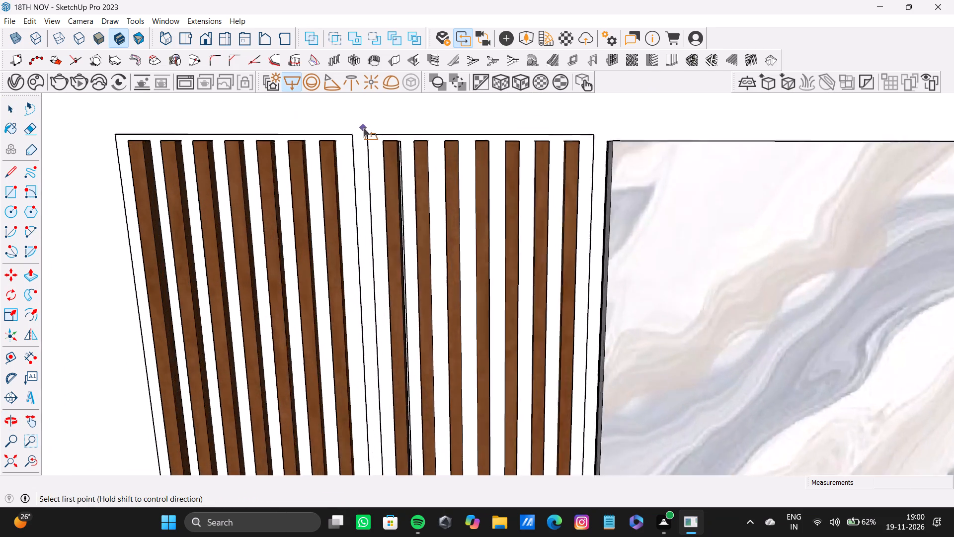
scroll(363, 128, "up", 20)
scroll(363, 128, "up", 12)
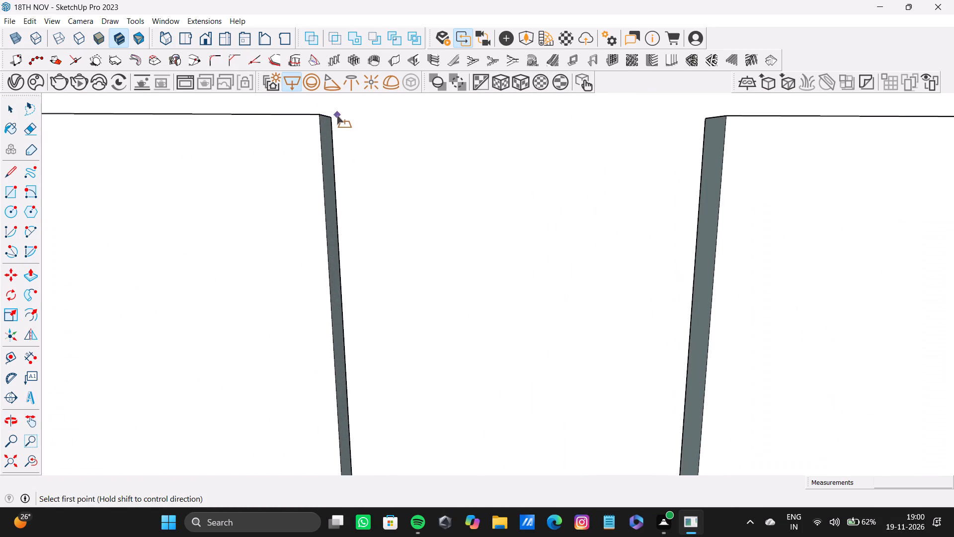
left_click(332, 117)
scroll(535, 261, "down", 8)
middle_click_drag(594, 347, 585, 322, "shift")
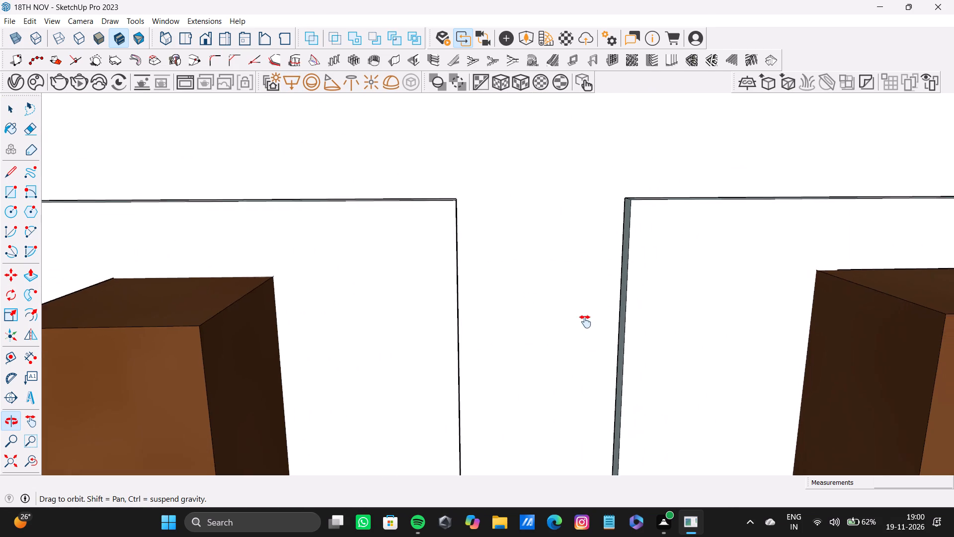
middle_click_drag(585, 322, 559, 232, "shift")
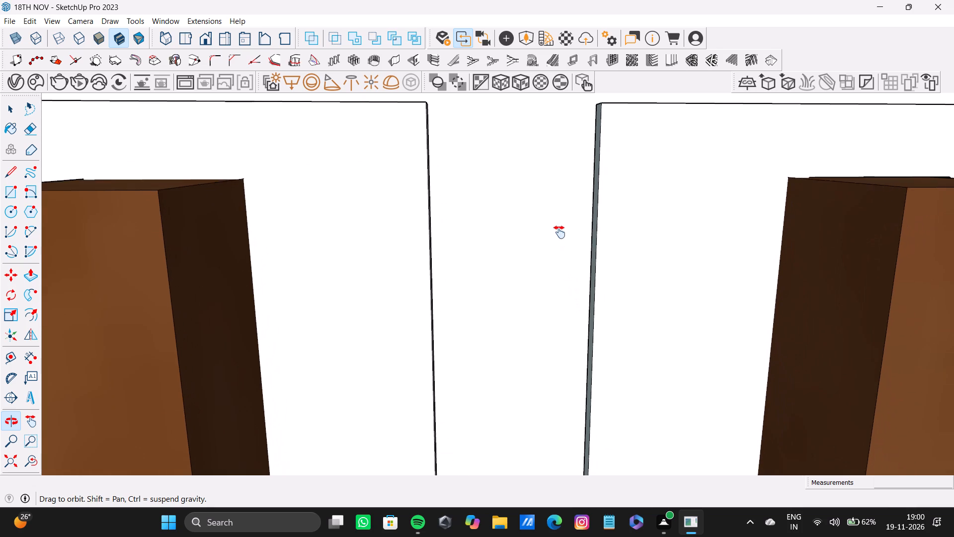
middle_click_drag(559, 232, 554, 224, "shift")
middle_click_drag(573, 405, 526, 218, "shift")
middle_click_drag(517, 453, 481, 258, "shift")
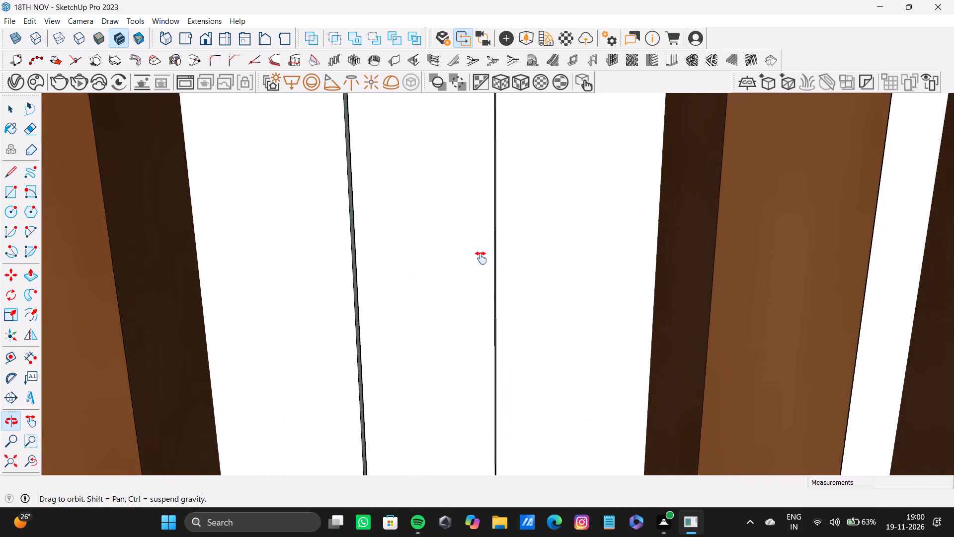
middle_click_drag(481, 258, 477, 245, "shift")
middle_click_drag(468, 344, 467, 220, "shift")
middle_click_drag(477, 351, 478, 212, "shift")
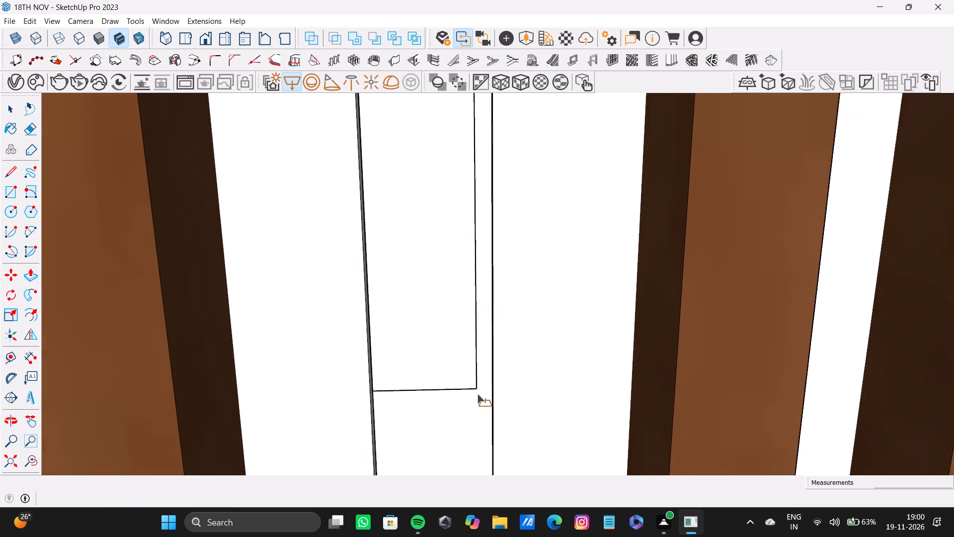
middle_click_drag(476, 396, 465, 256, "shift")
middle_click_drag(458, 350, 449, 207)
middle_click_drag(455, 413, 456, 239, "shift")
middle_click_drag(466, 464, 449, 349, "shift")
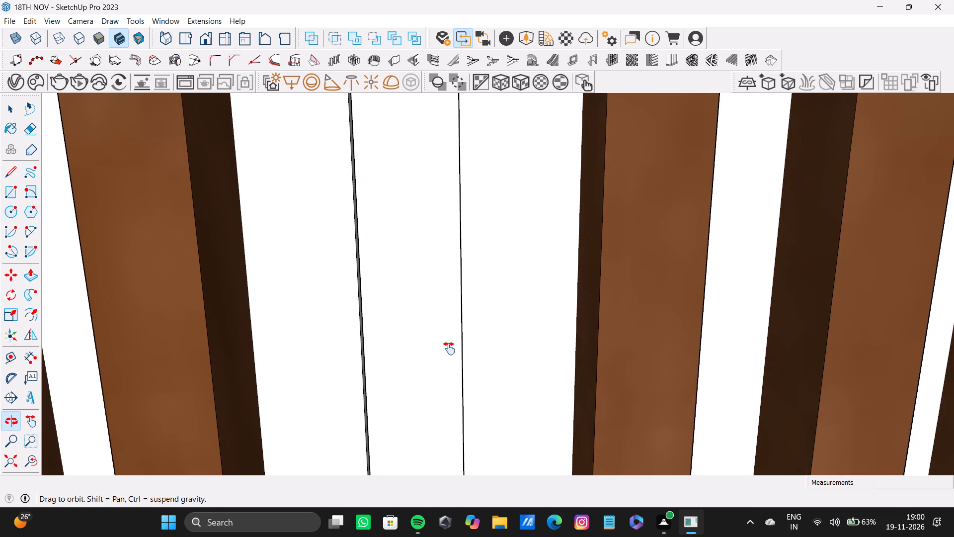
middle_click_drag(449, 349, 431, 289, "shift")
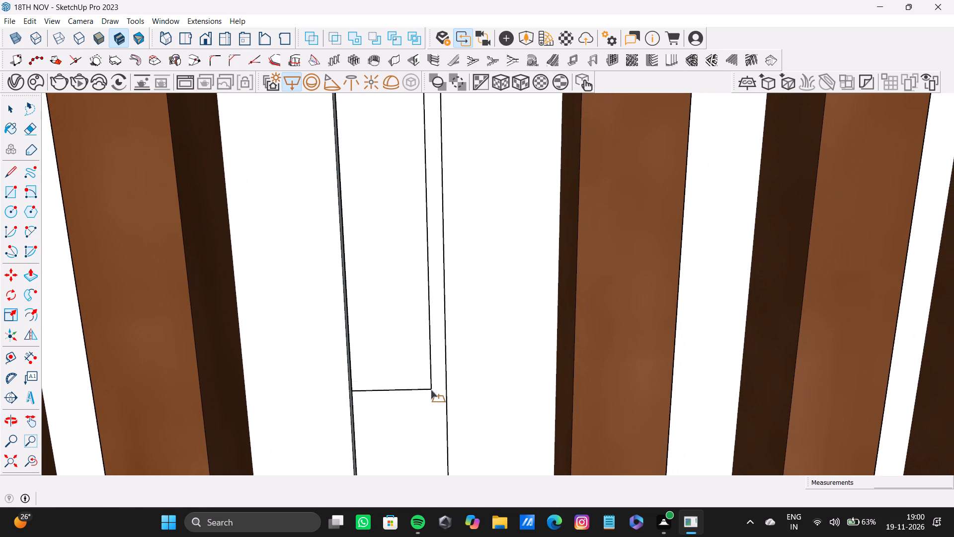
middle_click_drag(431, 390, 412, 280)
middle_click_drag(428, 376, 432, 285, "shift")
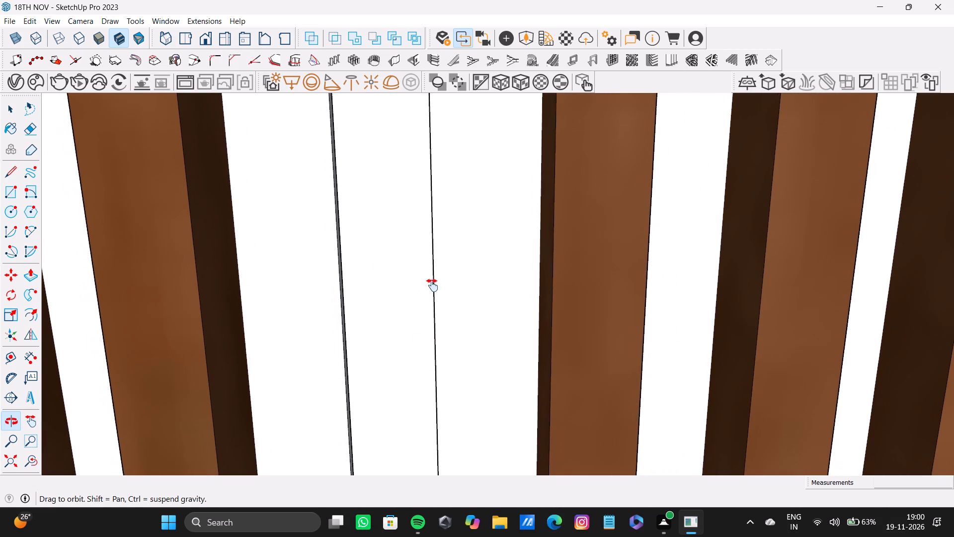
middle_click_drag(432, 285, 440, 287, "shift")
scroll(438, 350, "up", 10)
middle_click_drag(425, 386, 390, 175, "shift")
scroll(417, 375, "down", 3)
middle_click_drag(417, 375, 377, 195, "shift")
scroll(375, 285, "down", 3)
middle_click_drag(374, 291, 375, 171)
middle_click_drag(361, 295, 367, 135)
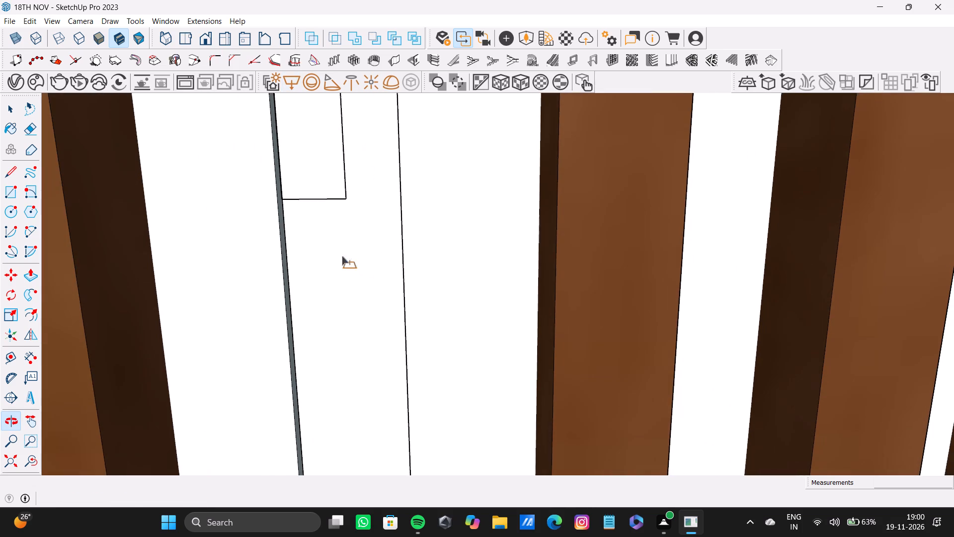
middle_click_drag(342, 295, 342, 208)
middle_click_drag(344, 307, 300, 146)
scroll(345, 394, "down", 1)
middle_click_drag(345, 395, 317, 138, "shift")
scroll(365, 389, "up", 1)
middle_click_drag(365, 389, 347, 251, "shift")
middle_click_drag(405, 451, 388, 298)
scroll(408, 443, "up", 4)
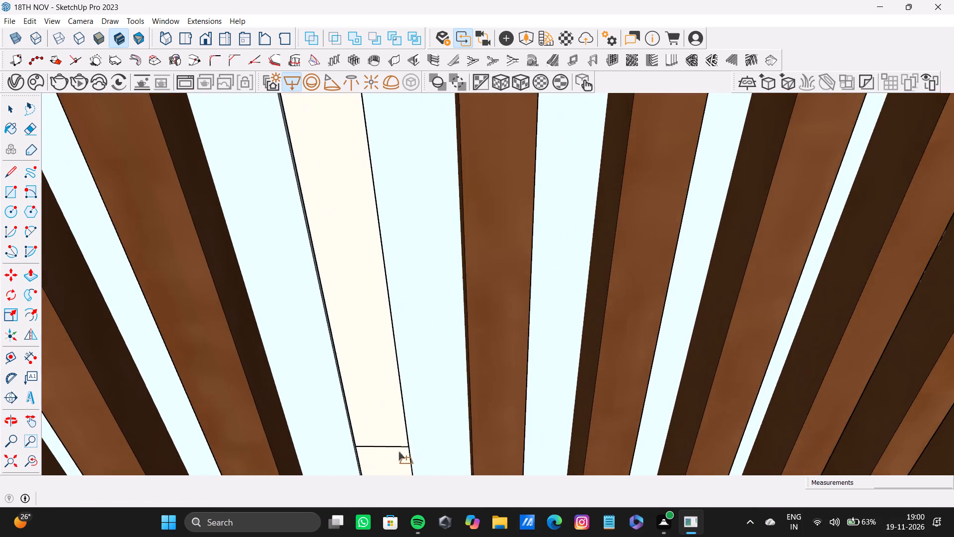
middle_click_drag(397, 452, 400, 340, "shift")
scroll(393, 378, "up", 7)
scroll(397, 425, "down", 8)
middle_click_drag(398, 425, 380, 253, "shift")
scroll(425, 436, "up", 2)
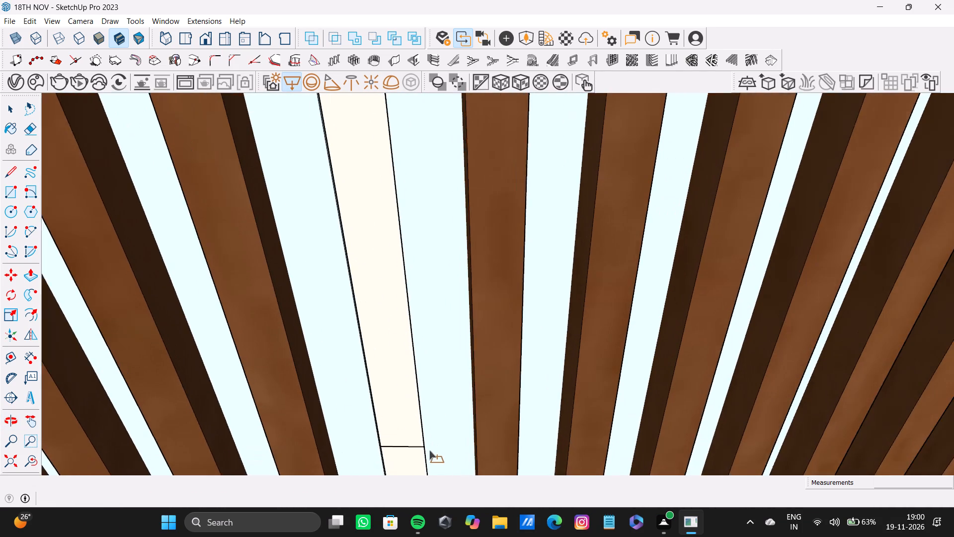
middle_click_drag(429, 450, 403, 331, "shift")
scroll(417, 438, "up", 4)
middle_click_drag(423, 479, 399, 324, "shift")
scroll(351, 369, "down", 6)
middle_click_drag(356, 376, 372, 272, "shift")
scroll(372, 282, "up", 1, "shift")
scroll(365, 376, "down", 2)
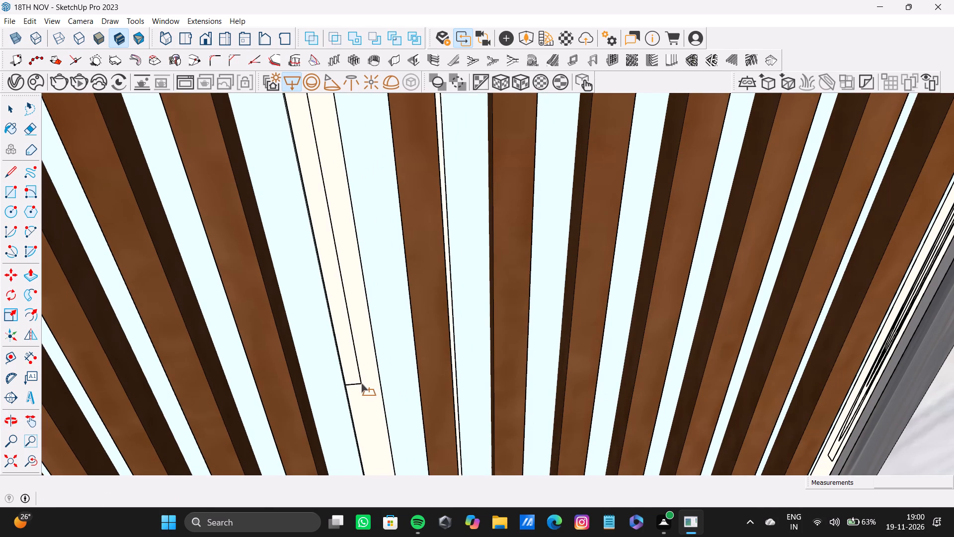
scroll(363, 392, "down", 4)
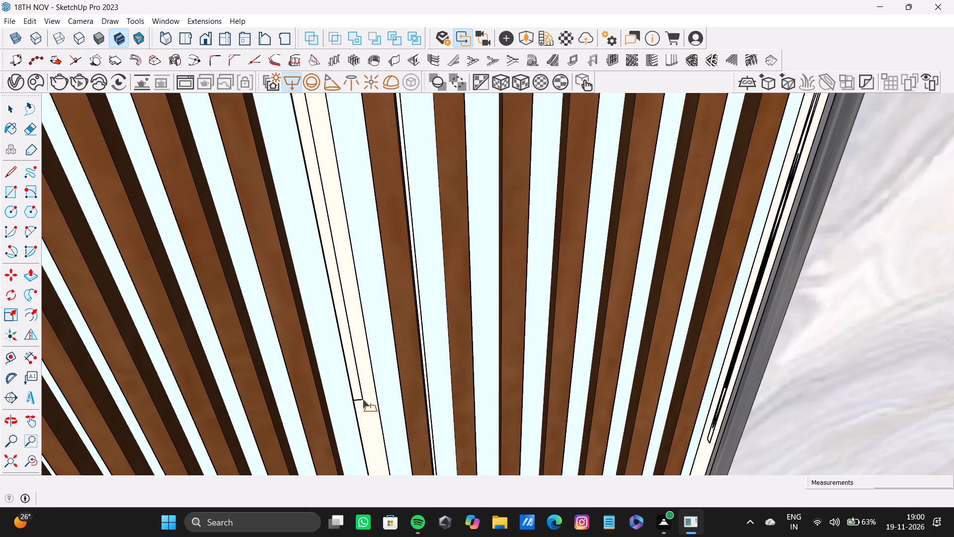
middle_click_drag(363, 399, 321, 188, "shift")
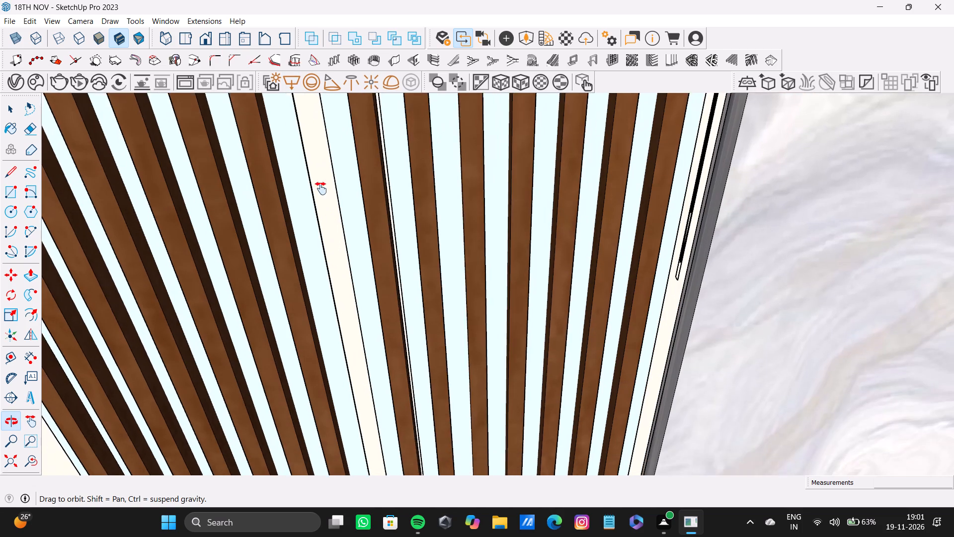
middle_click_drag(321, 188, 314, 141, "shift")
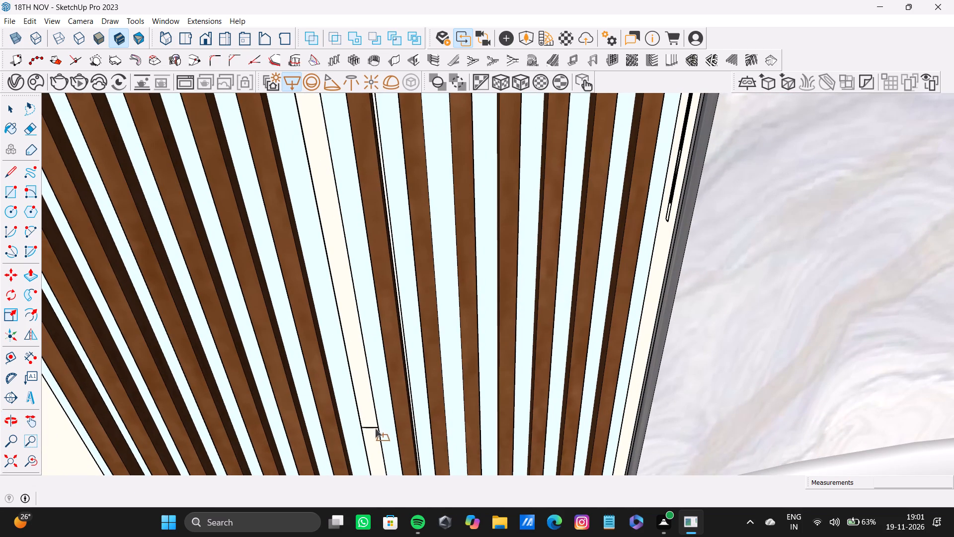
middle_click_drag(376, 429, 343, 253)
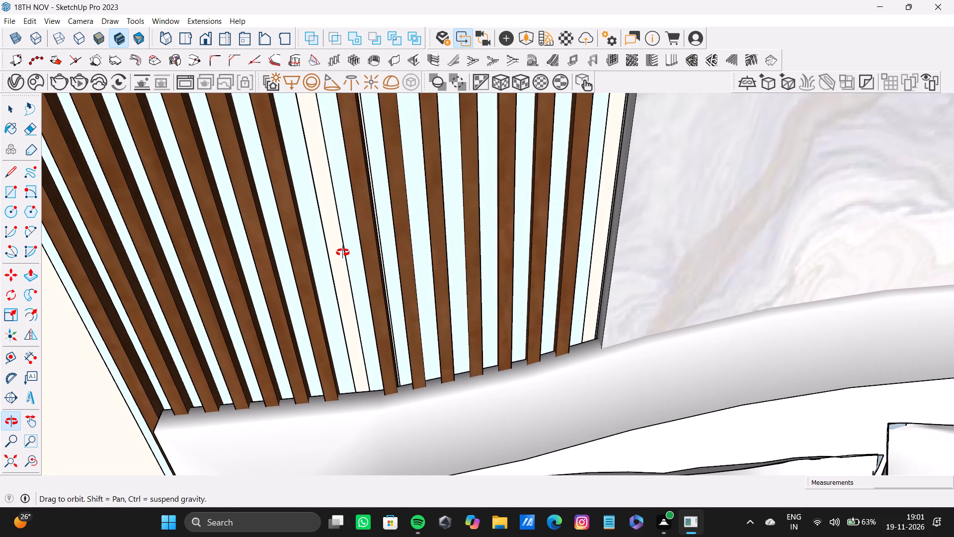
middle_click_drag(343, 253, 343, 255)
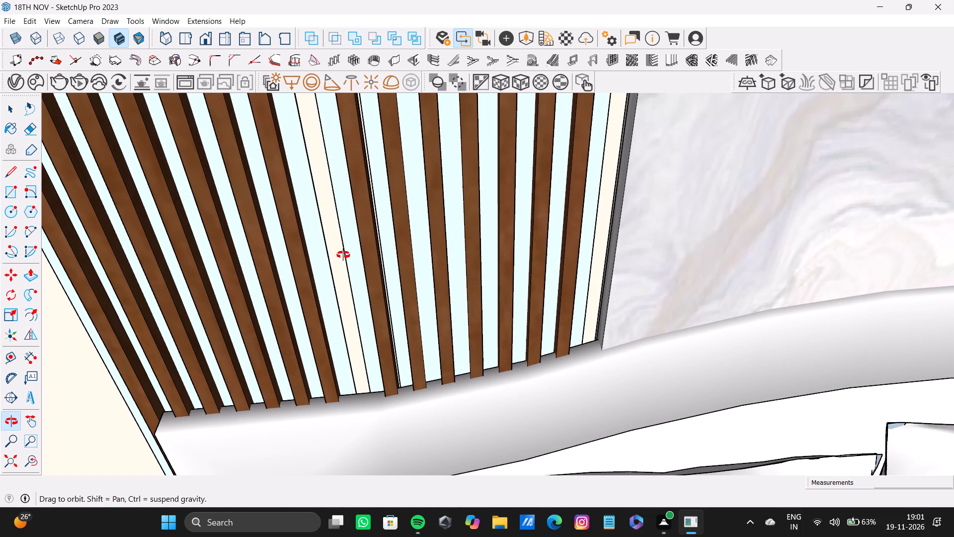
middle_click_drag(343, 255, 344, 260)
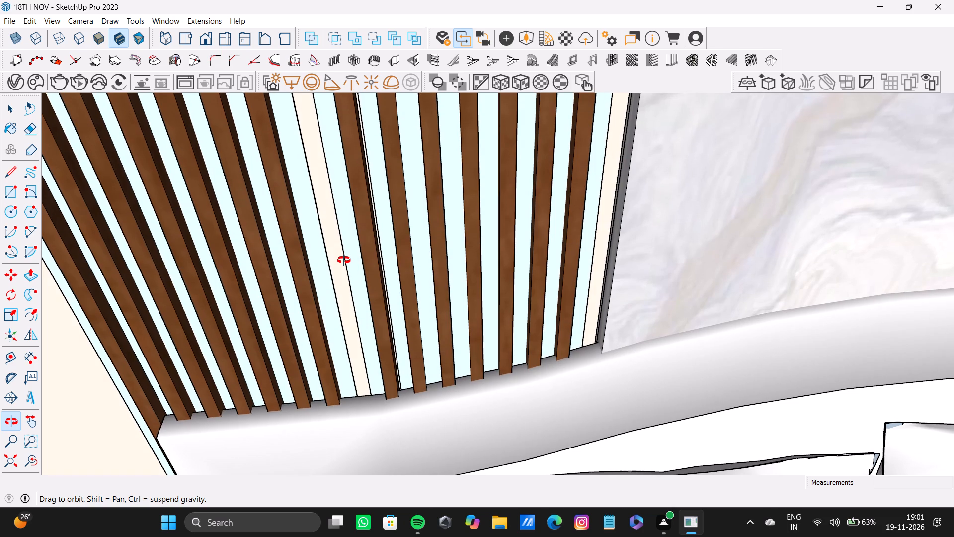
middle_click_drag(344, 260, 344, 261)
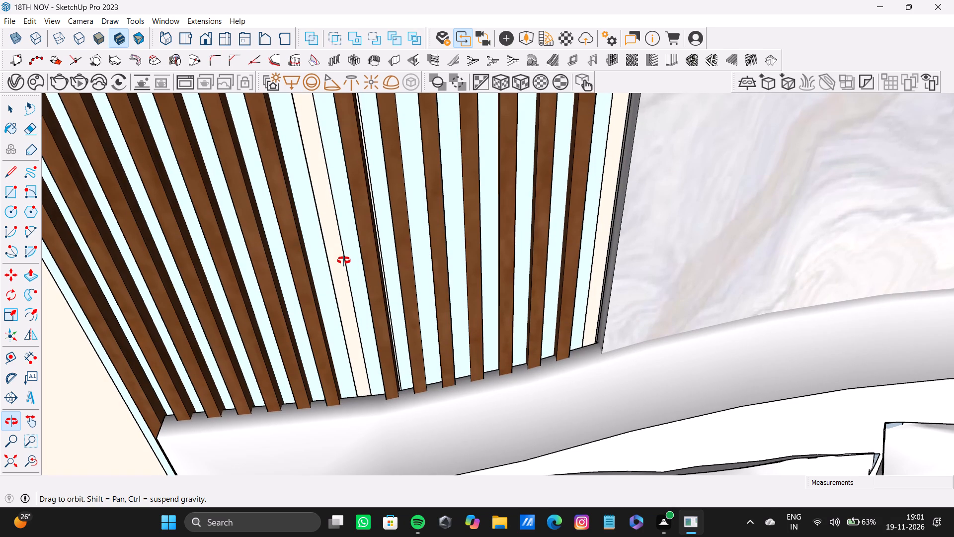
middle_click_drag(344, 261, 343, 265)
scroll(356, 314, "up", 10)
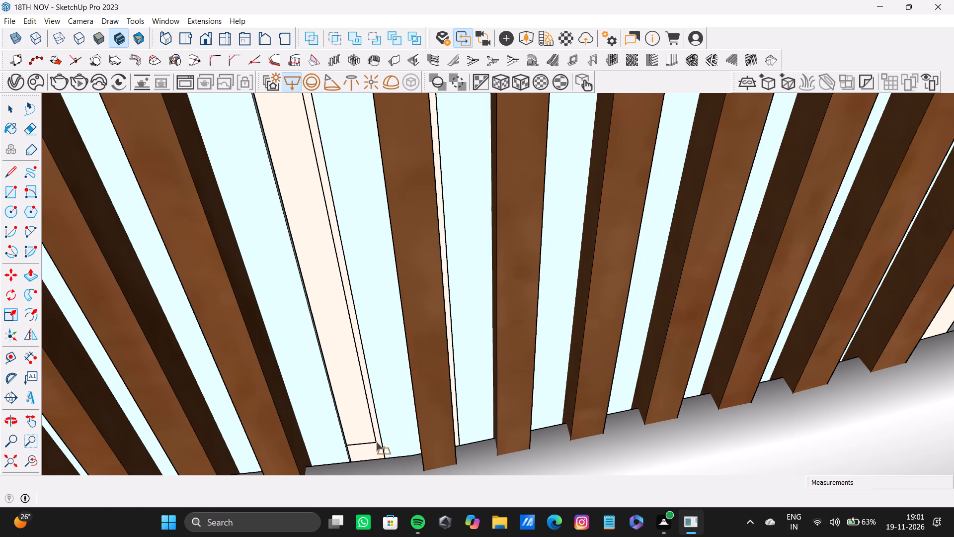
middle_click_drag(376, 442, 396, 404, "shift")
scroll(380, 410, "up", 11)
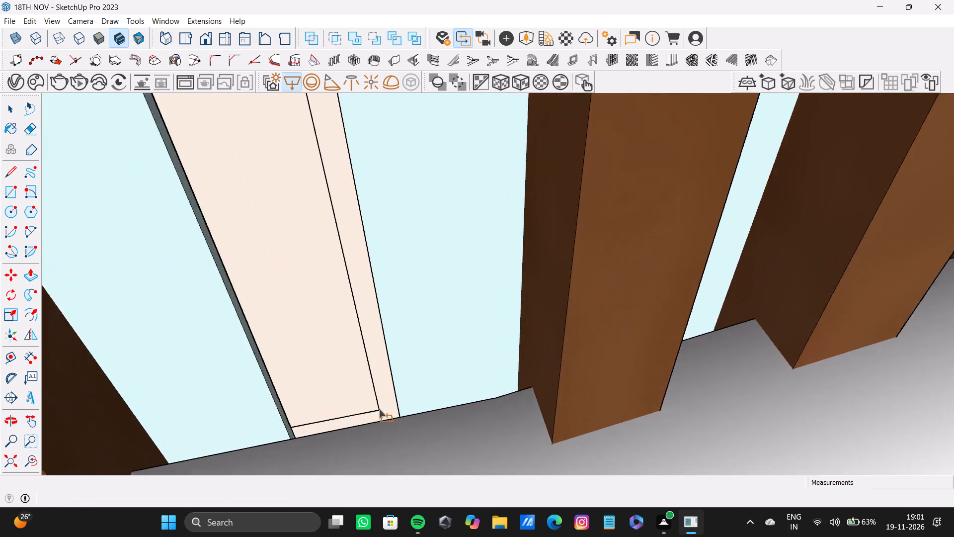
scroll(379, 409, "up", 7)
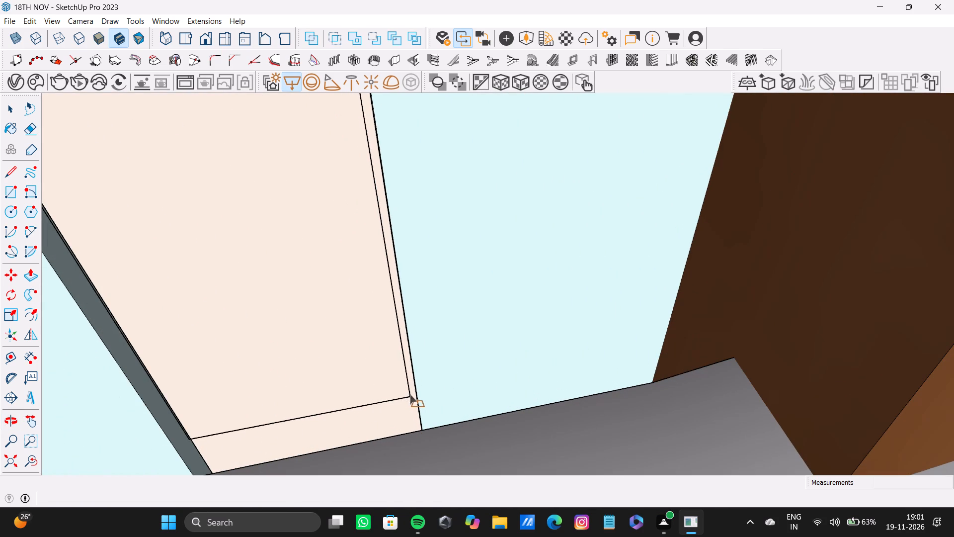
middle_click_drag(388, 383, 427, 361)
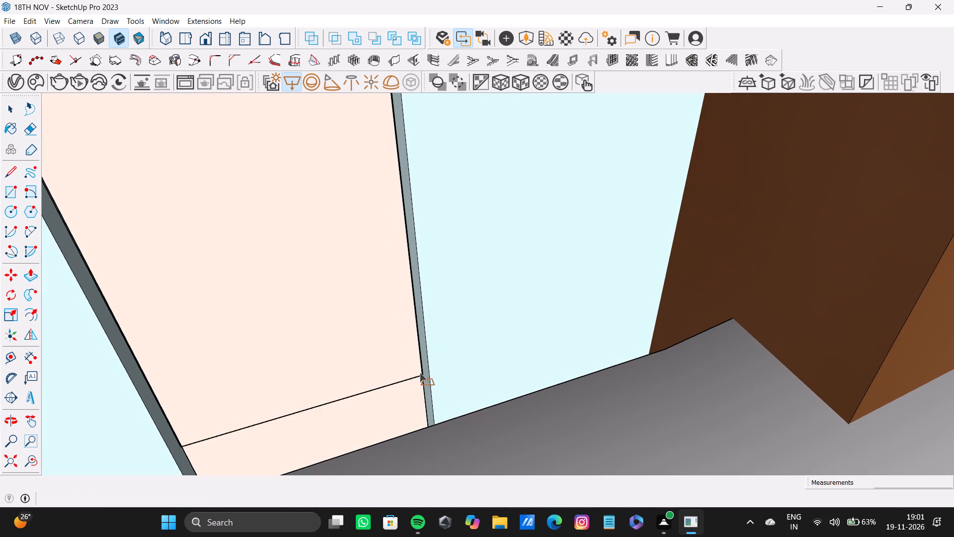
left_click(420, 371)
left_click(3, 462)
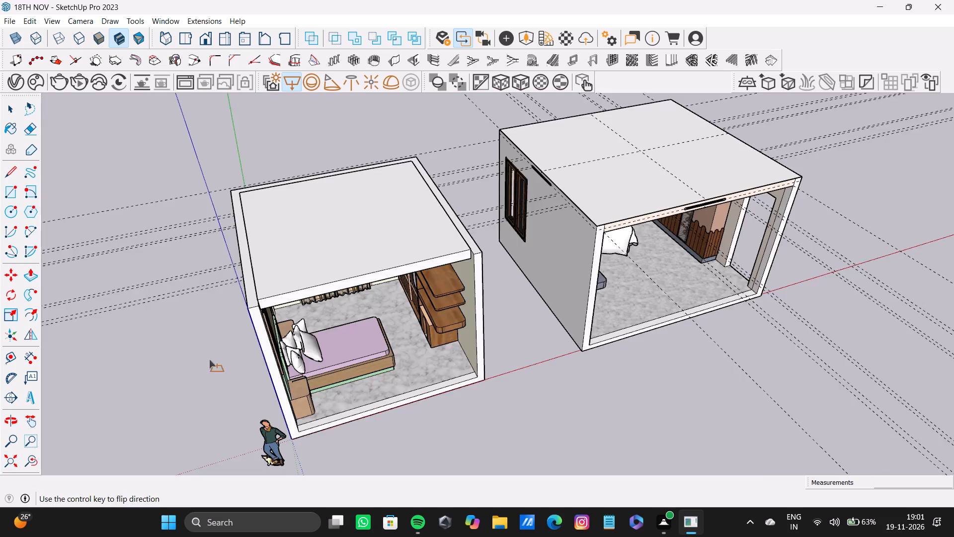
Draw a rectangle light filling the narrow gap between the two mirror-side slatted wall panels, from their top corner down to the headboard.
scroll(227, 333, "down", 4)
middle_click_drag(442, 297, 312, 211)
scroll(313, 205, "up", 14)
middle_click_drag(596, 201, 531, 195, "shift")
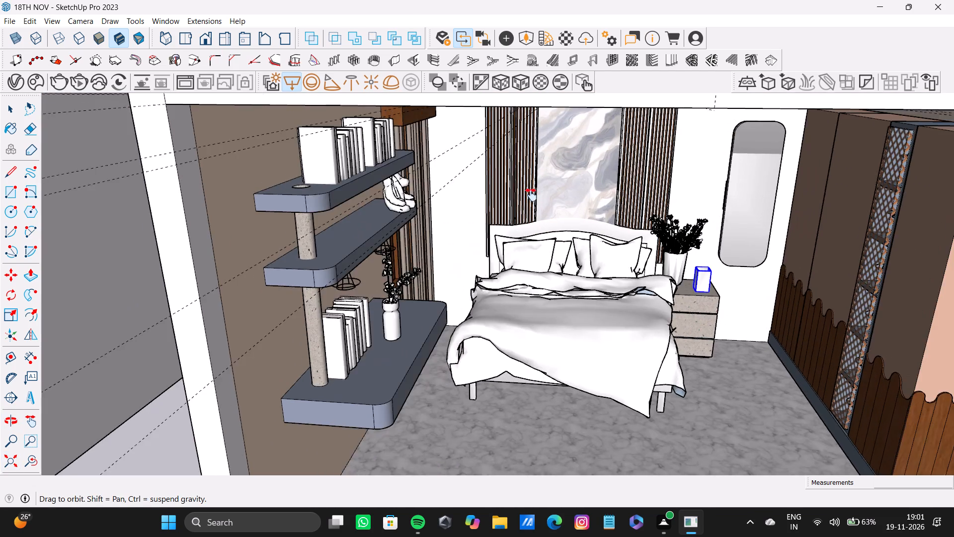
middle_click_drag(531, 195, 444, 217, "shift")
scroll(484, 181, "up", 13)
middle_click_drag(589, 195, 462, 246, "shift")
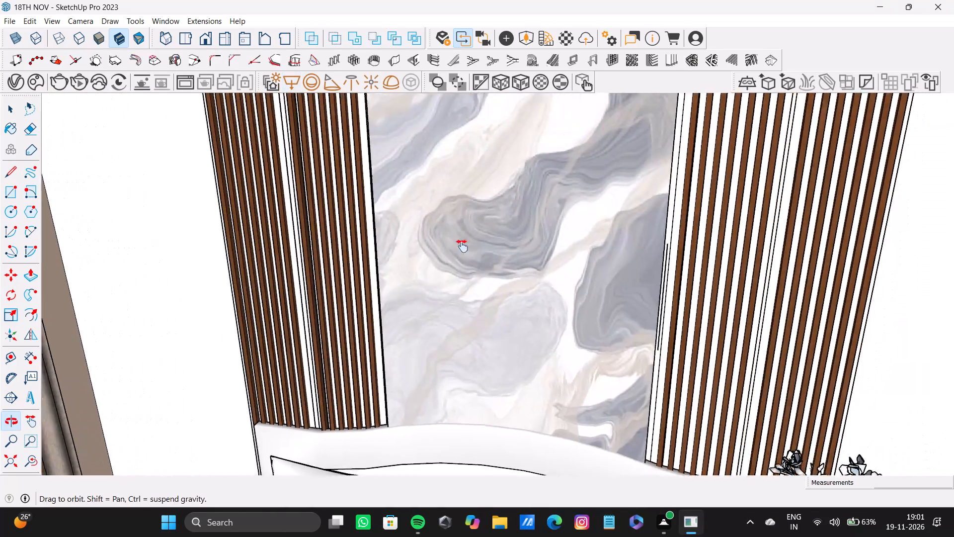
middle_click_drag(462, 246, 491, 242, "shift")
scroll(578, 173, "down", 4)
middle_click_drag(614, 154, 470, 241, "shift")
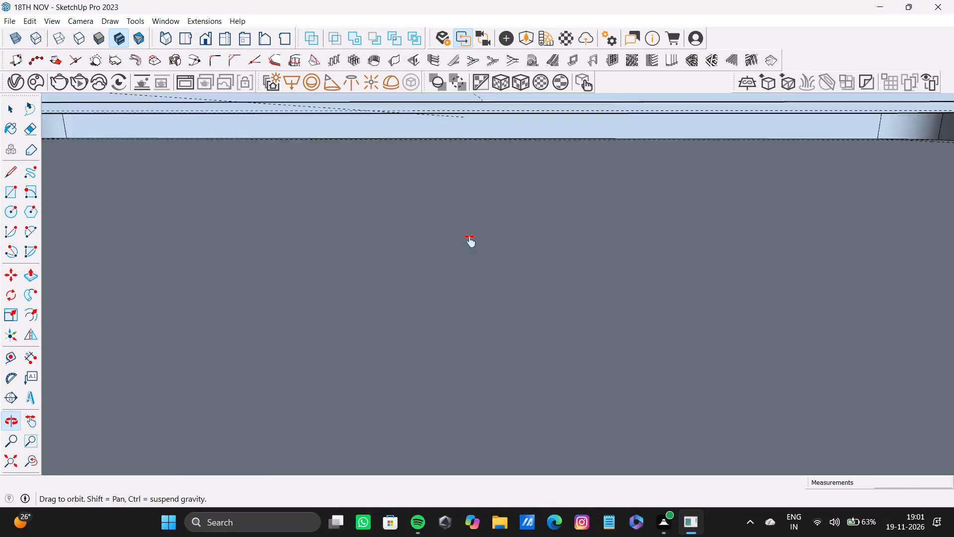
middle_click_drag(470, 241, 479, 177, "shift")
scroll(562, 140, "up", 4)
middle_click_drag(557, 117, 517, 191, "shift")
scroll(516, 153, "up", 2)
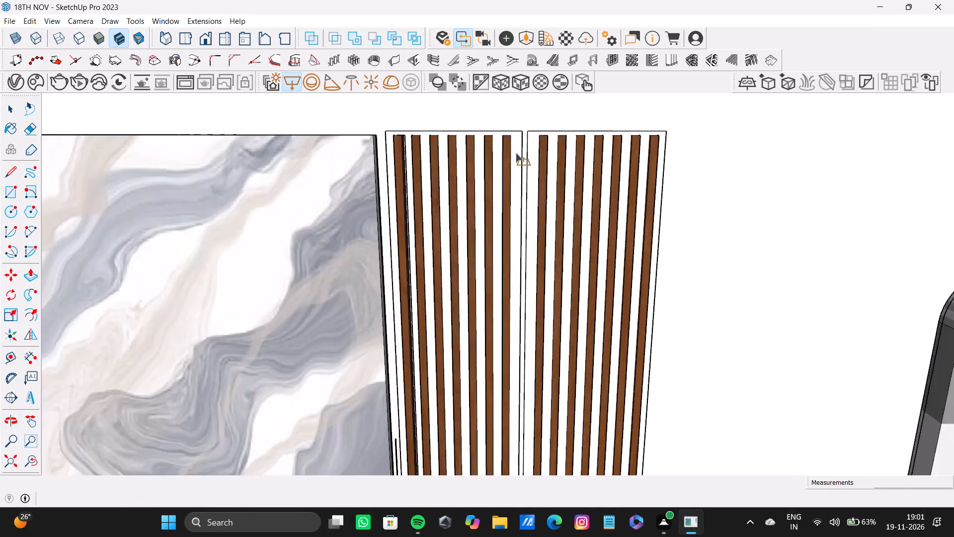
scroll(516, 153, "up", 12)
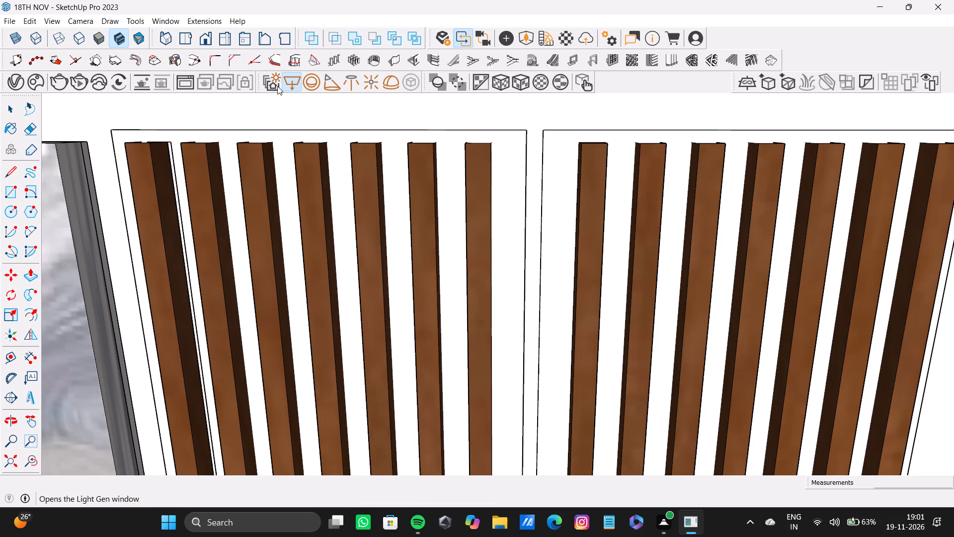
left_click(292, 80)
scroll(447, 124, "up", 9)
middle_click_drag(493, 126, 229, 182, "shift")
scroll(490, 266, "up", 4)
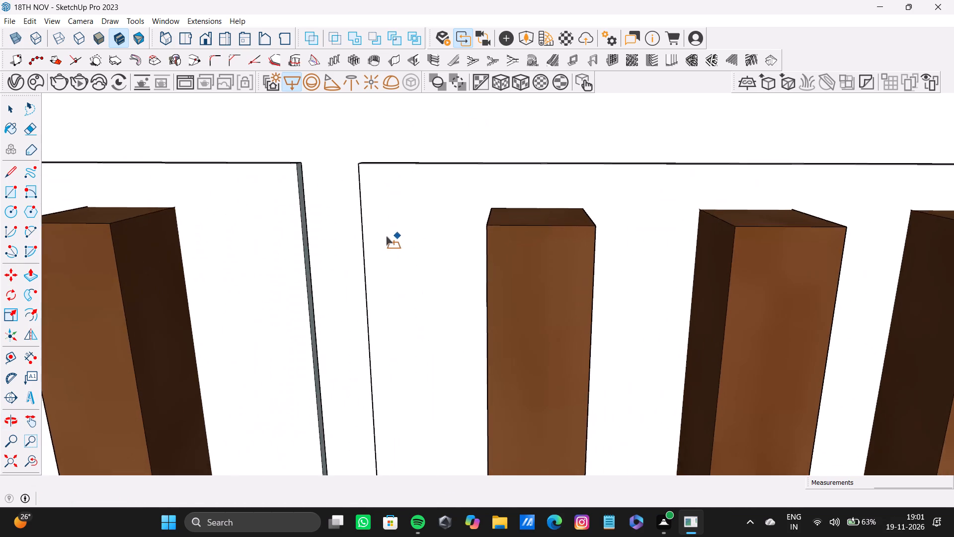
scroll(386, 236, "up", 8)
left_click(252, 131)
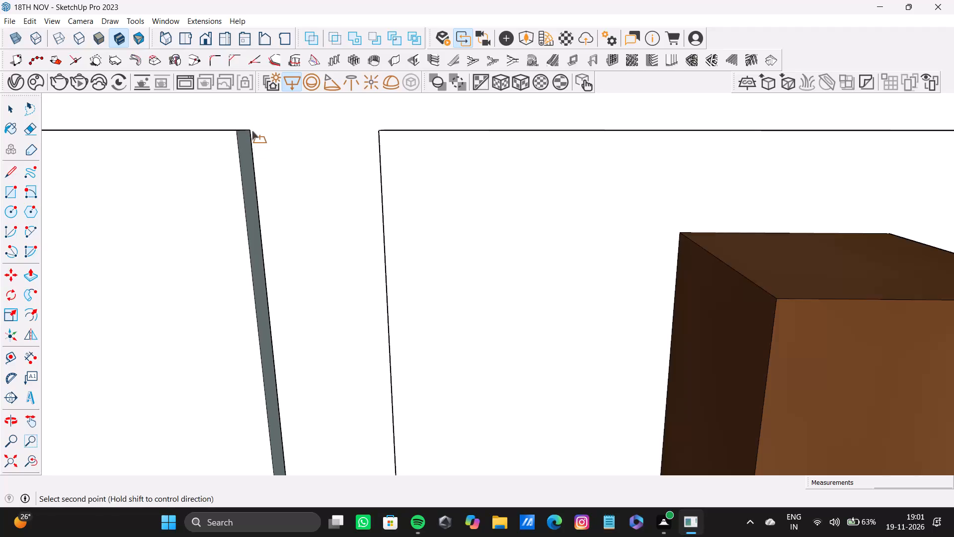
scroll(346, 268, "down", 9)
middle_click_drag(361, 323, 356, 109)
middle_click_drag(370, 353, 349, 168)
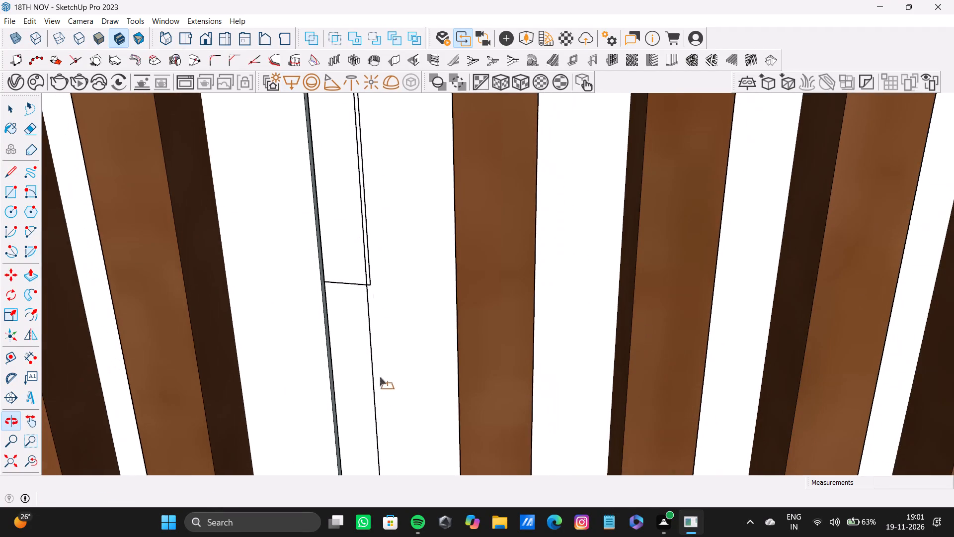
scroll(374, 399, "down", 1)
middle_click_drag(374, 399, 357, 179)
middle_click_drag(368, 406, 368, 268)
middle_click_drag(368, 444, 350, 235)
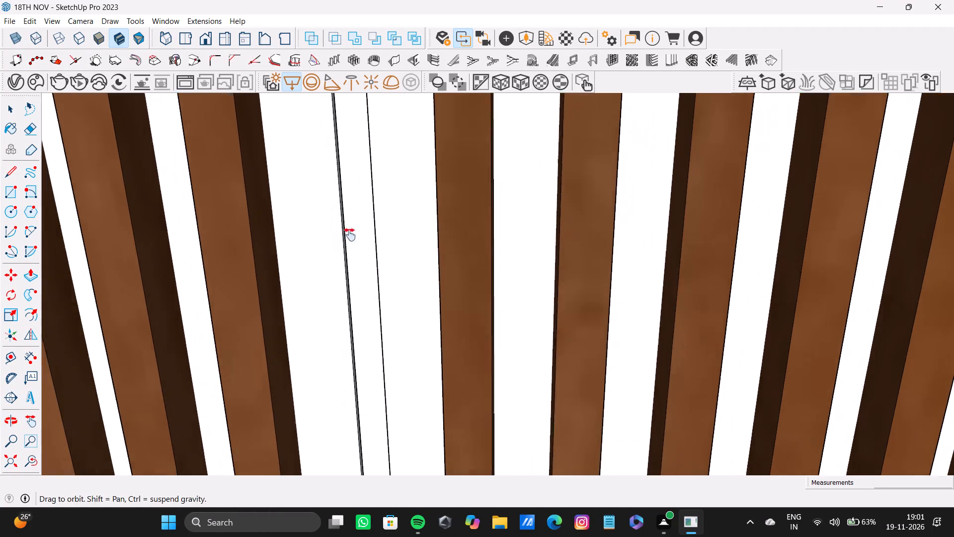
middle_click_drag(350, 235, 346, 219)
middle_click_drag(357, 301, 347, 211)
middle_click_drag(373, 421, 339, 253)
middle_click_drag(366, 503, 348, 361)
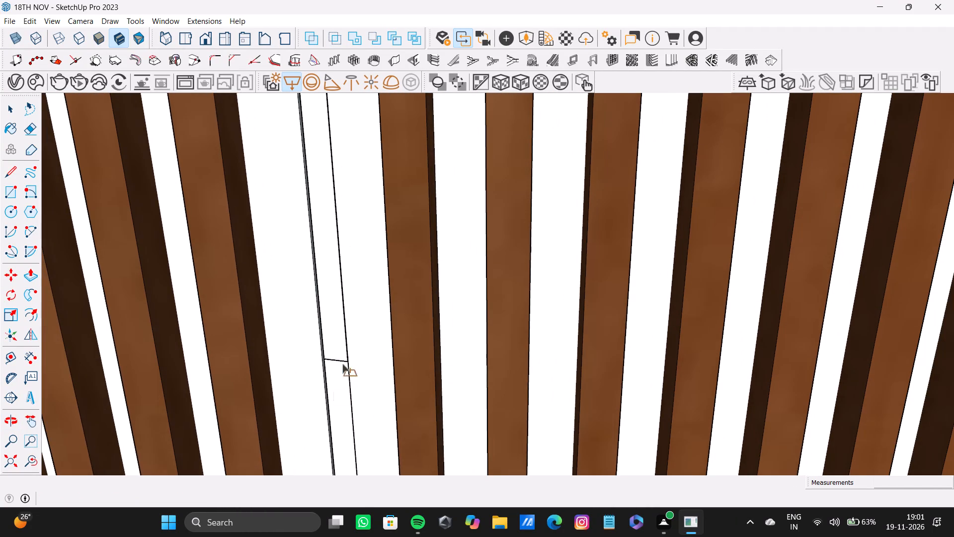
scroll(347, 427, "down", 5)
middle_click_drag(344, 437, 315, 93)
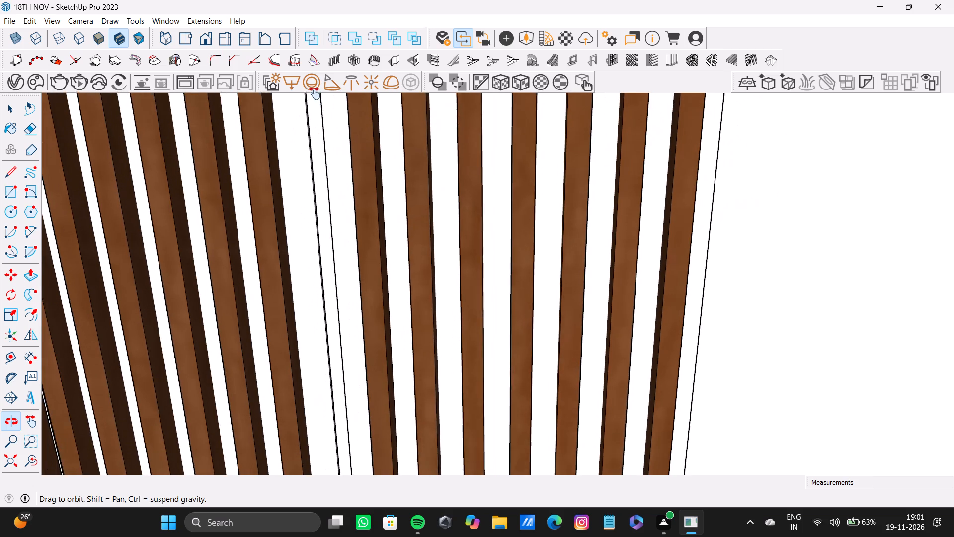
middle_click_drag(315, 93, 306, 114)
scroll(344, 424, "up", 19)
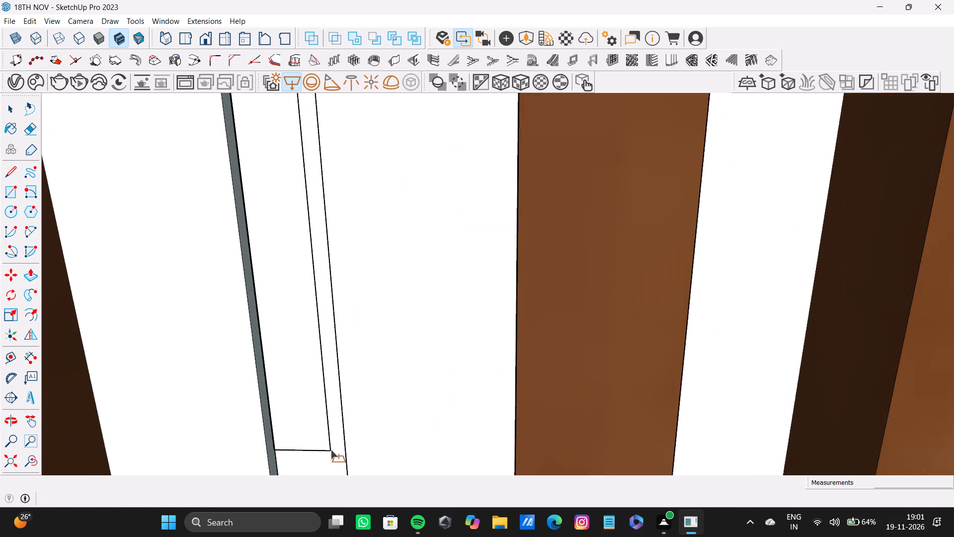
middle_click_drag(331, 450, 326, 208, "shift")
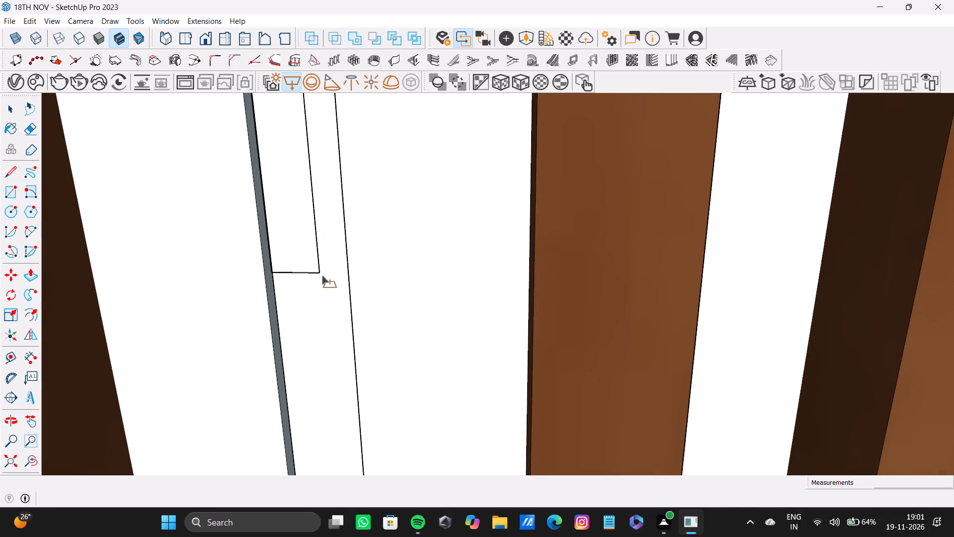
scroll(327, 304, "down", 3)
middle_click_drag(329, 334, 319, 127, "shift")
scroll(320, 358, "down", 3)
middle_click_drag(322, 367, 301, 136)
middle_click_drag(317, 388, 326, 205)
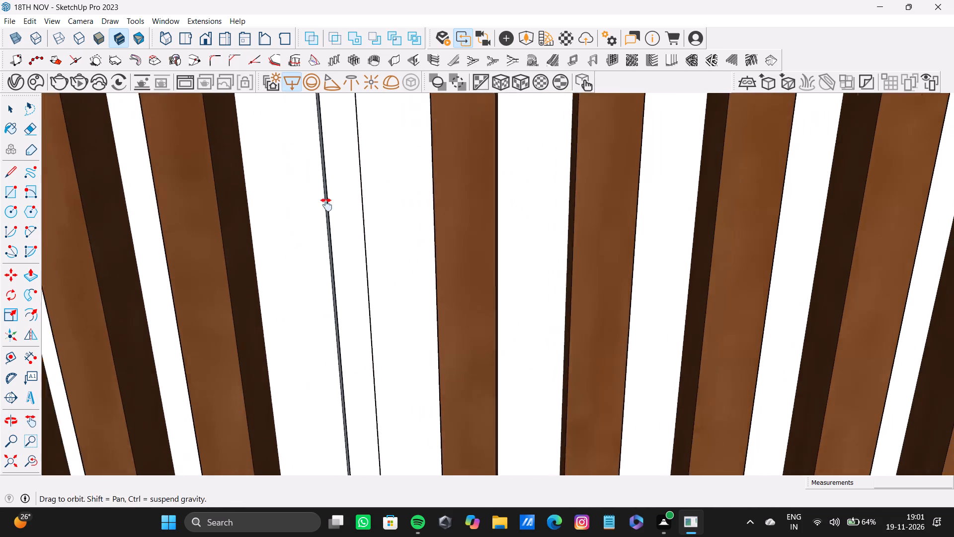
middle_click_drag(326, 205, 328, 191)
scroll(332, 422, "up", 3)
middle_click_drag(364, 459, 318, 228)
scroll(348, 494, "up", 8)
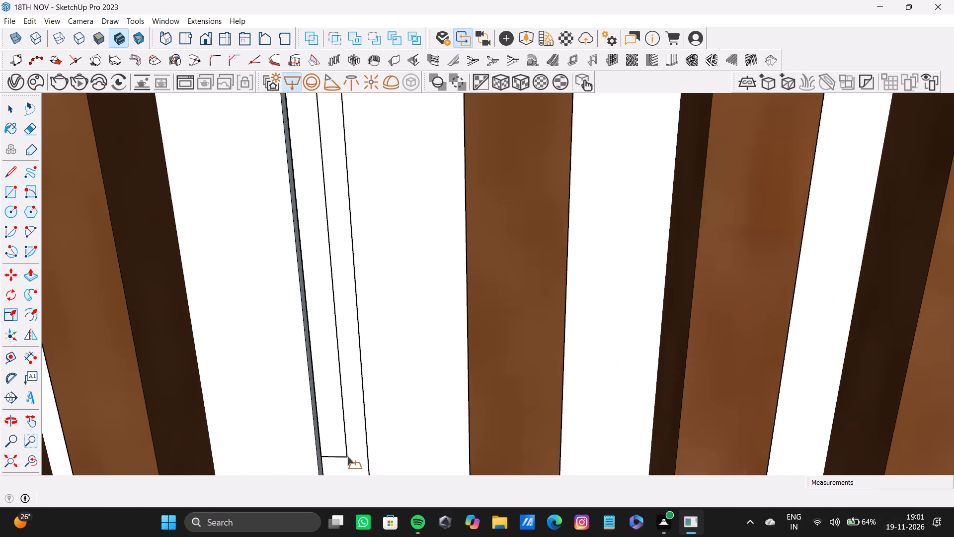
scroll(347, 456, "up", 3)
middle_click_drag(357, 448, 331, 280, "shift")
scroll(346, 375, "down", 2)
middle_click_drag(344, 382, 329, 312)
middle_click_drag(334, 419, 312, 348, "shift")
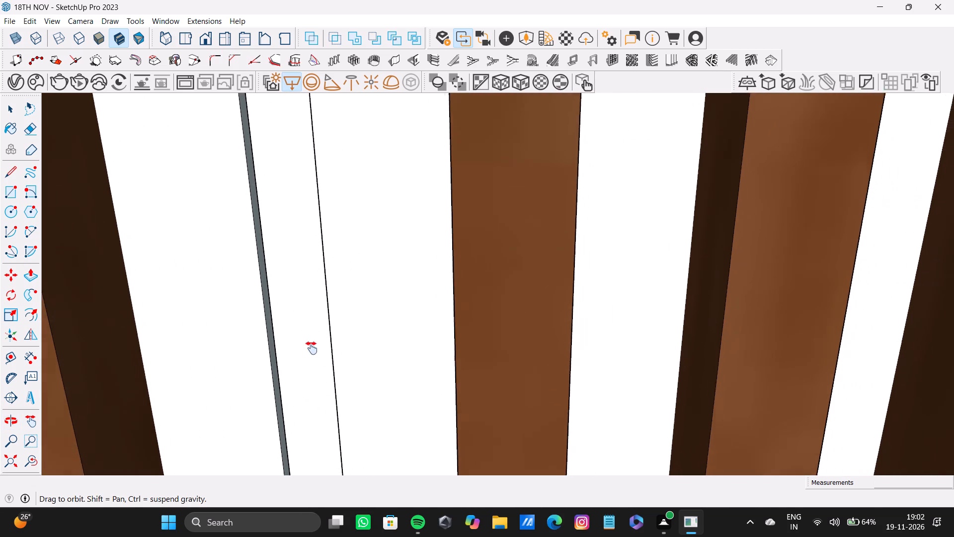
middle_click_drag(312, 348, 308, 238, "shift")
scroll(302, 396, "down", 3)
middle_click_drag(302, 401, 291, 261)
middle_click_drag(323, 400, 326, 255)
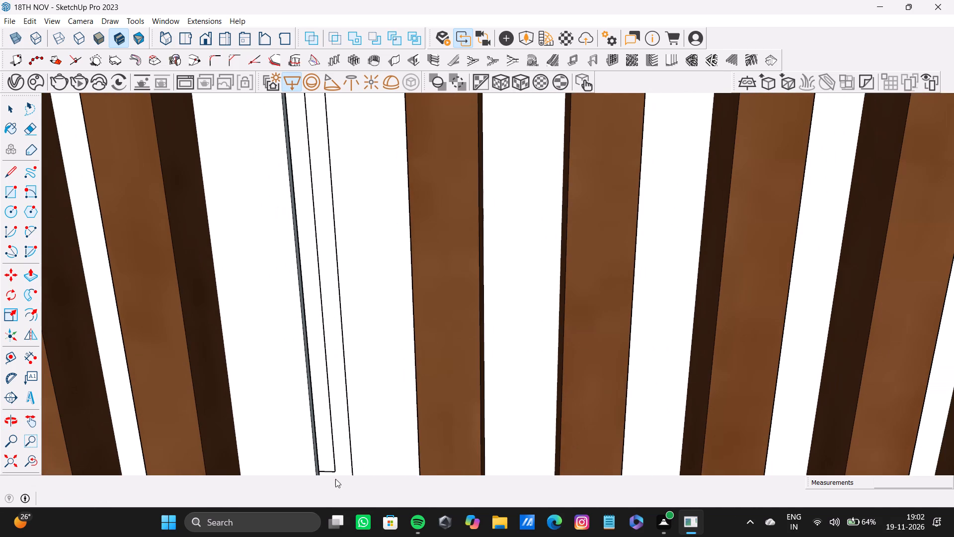
middle_click_drag(335, 479, 324, 307)
scroll(335, 396, "down", 9)
middle_click_drag(341, 410, 322, 293)
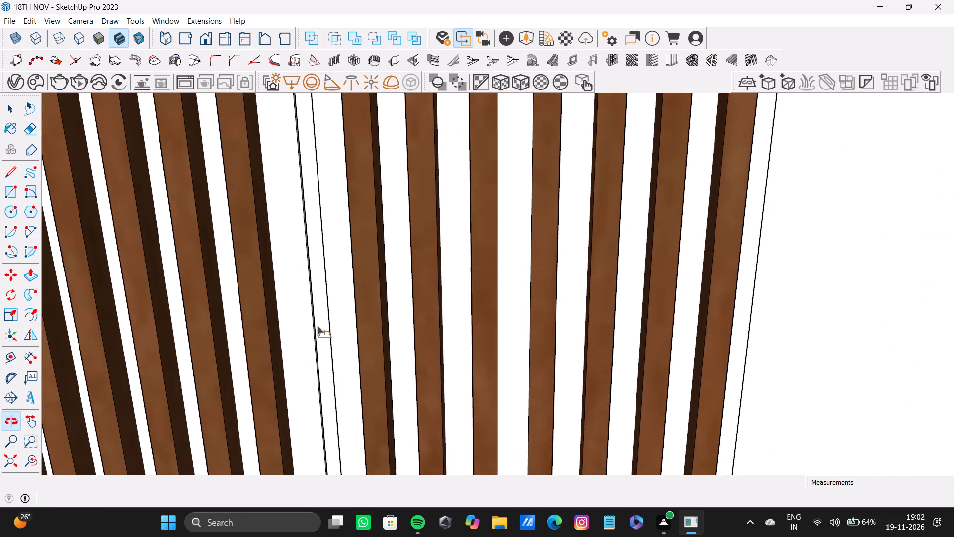
scroll(331, 409, "up", 9)
middle_click_drag(335, 431, 324, 267, "shift")
scroll(325, 388, "down", 7)
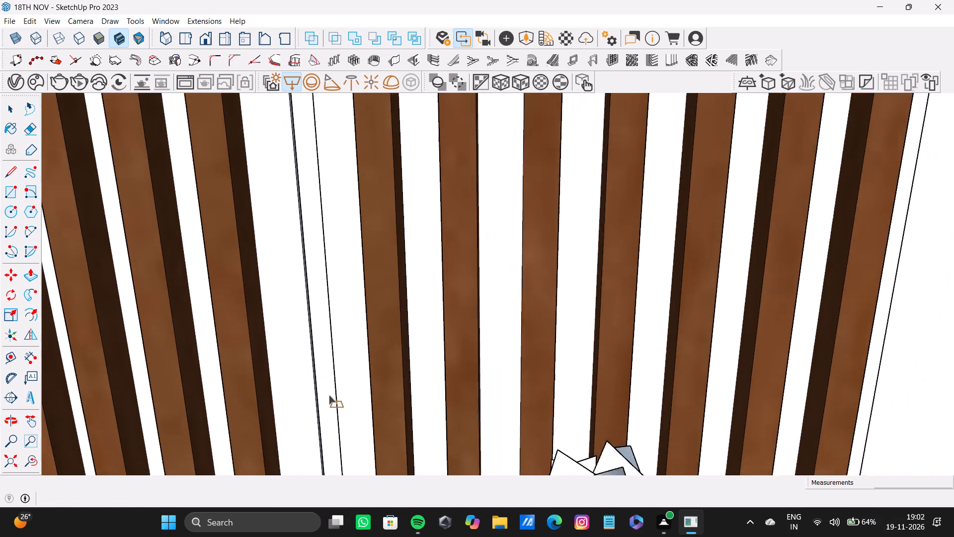
middle_click_drag(328, 395, 325, 278, "shift")
scroll(343, 468, "up", 5)
middle_click_drag(337, 430, 302, 230, "shift")
scroll(316, 330, "up", 7)
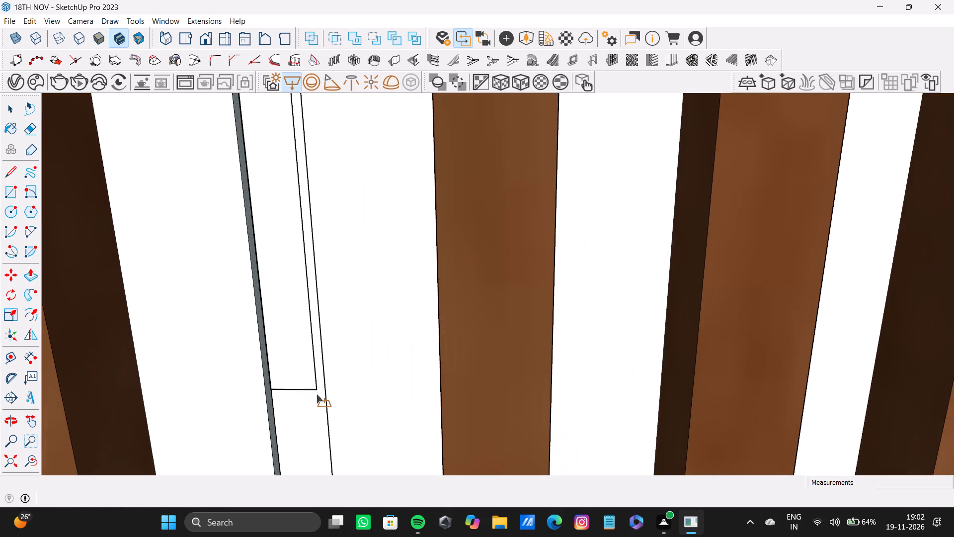
scroll(317, 394, "up", 8)
middle_click_drag(317, 429, 412, 276, "shift")
scroll(398, 346, "up", 4)
middle_click_drag(381, 358, 410, 356)
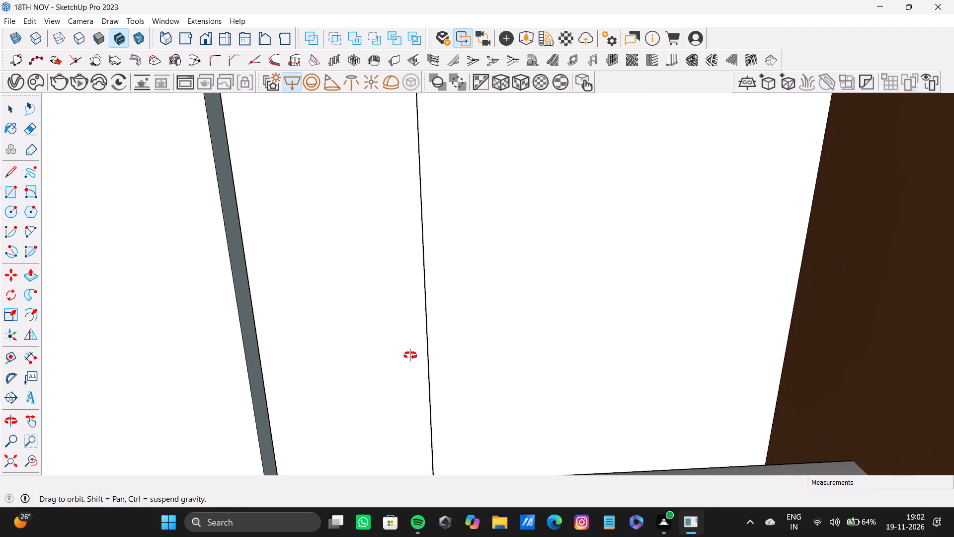
middle_click_drag(410, 356, 437, 358)
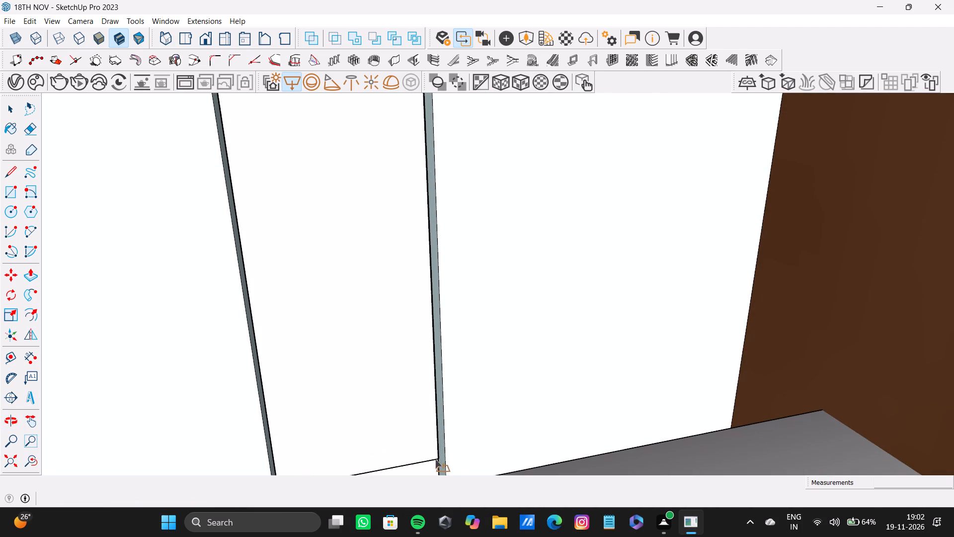
left_click(438, 471)
key("space")
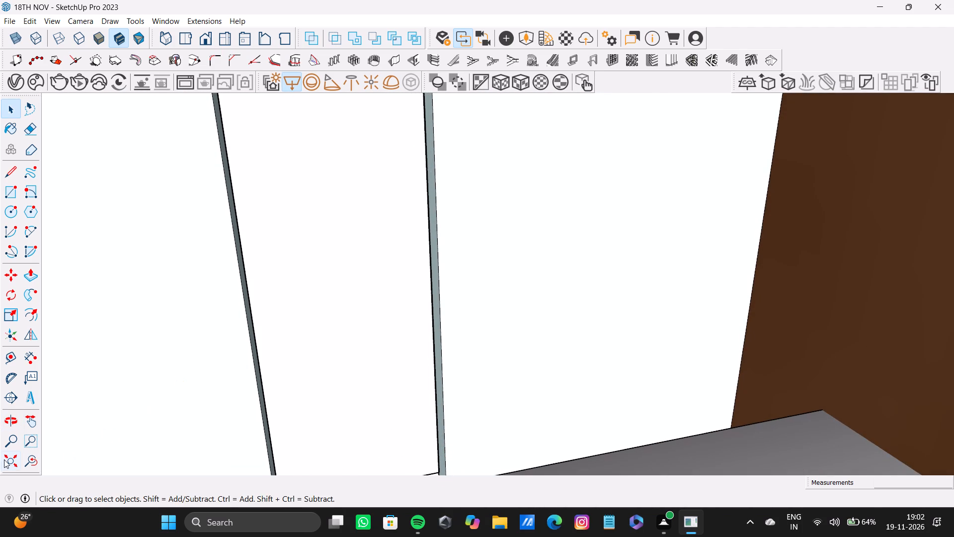
Examine the slatted back wall with its panel gaps and marble centre, the ceiling and the whole bedroom from several distances.
left_click(3, 459)
middle_click_drag(583, 221, 15, 213)
scroll(170, 189, "up", 4)
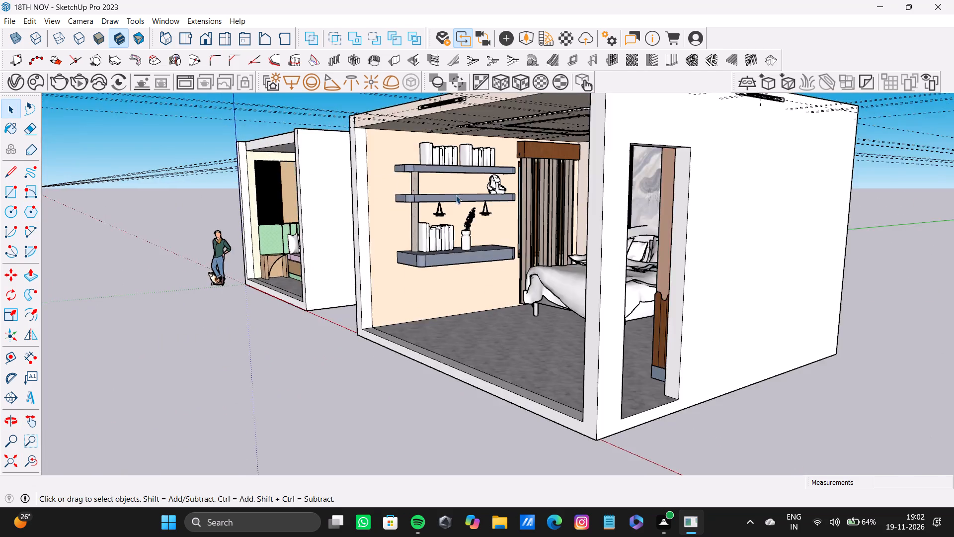
scroll(456, 195, "up", 3)
middle_click_drag(587, 220, 562, 201, "shift")
scroll(320, 190, "up", 10)
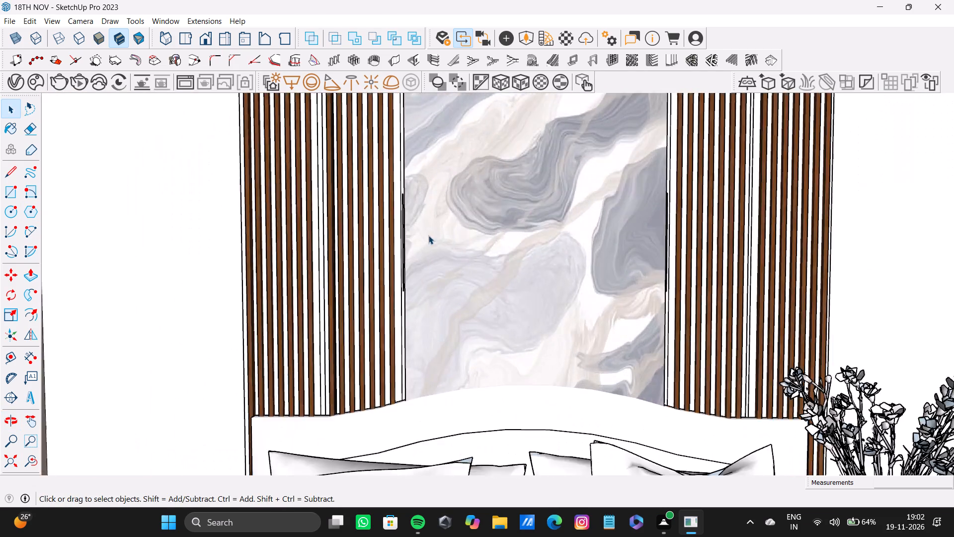
scroll(428, 235, "up", 9)
middle_click_drag(267, 232, 469, 282, "shift")
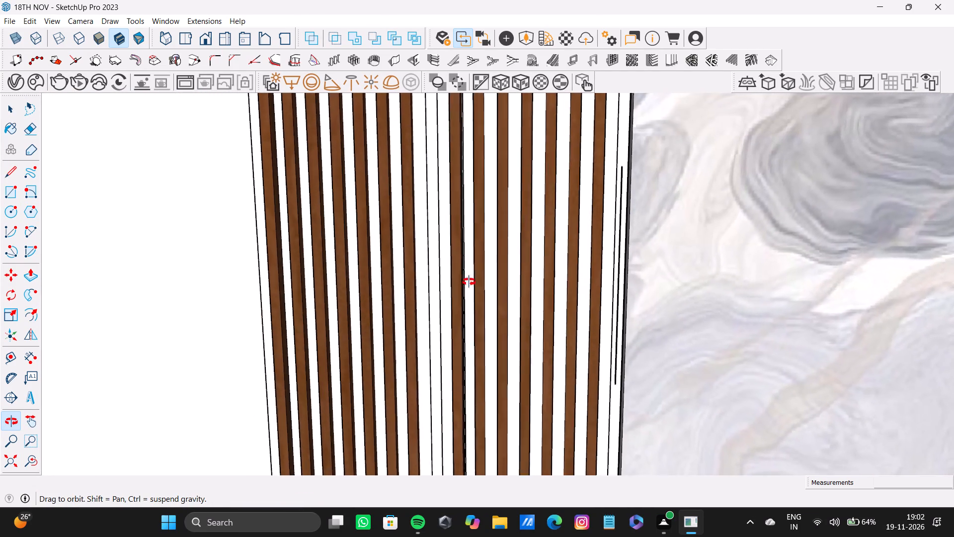
middle_click_drag(469, 282, 559, 287, "shift")
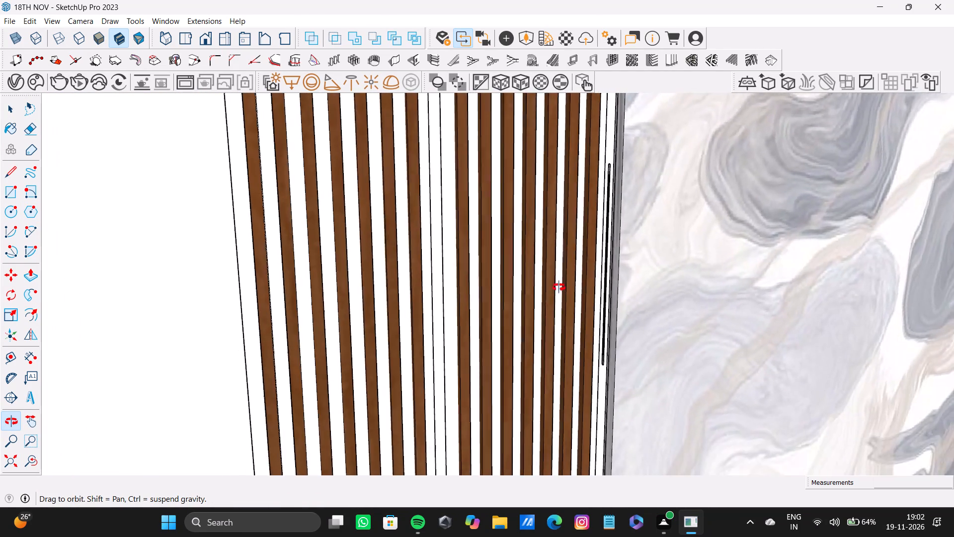
middle_click_drag(559, 287, 552, 296, "shift")
scroll(552, 296, "down", 9)
middle_click_drag(512, 291, 375, 306, "shift")
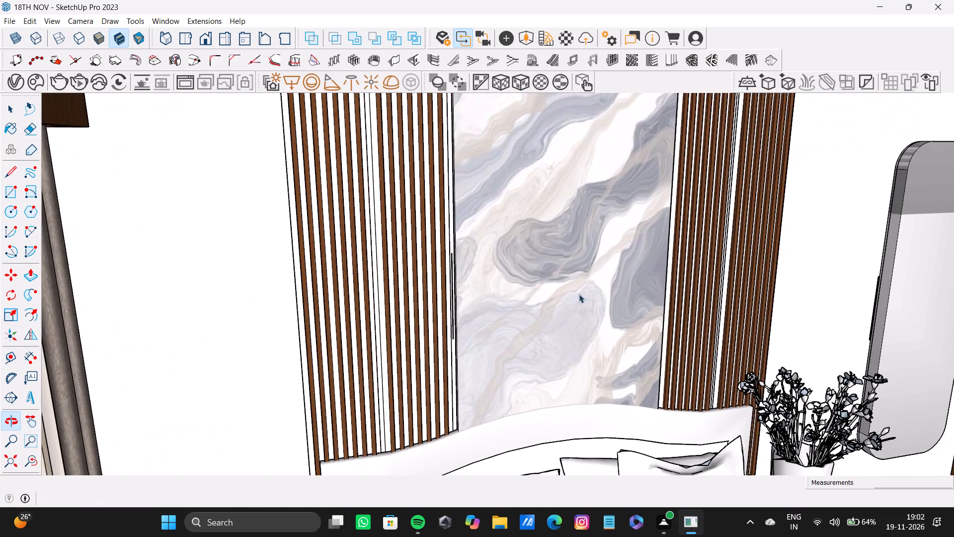
scroll(588, 292, "down", 3)
middle_click_drag(588, 292, 472, 299)
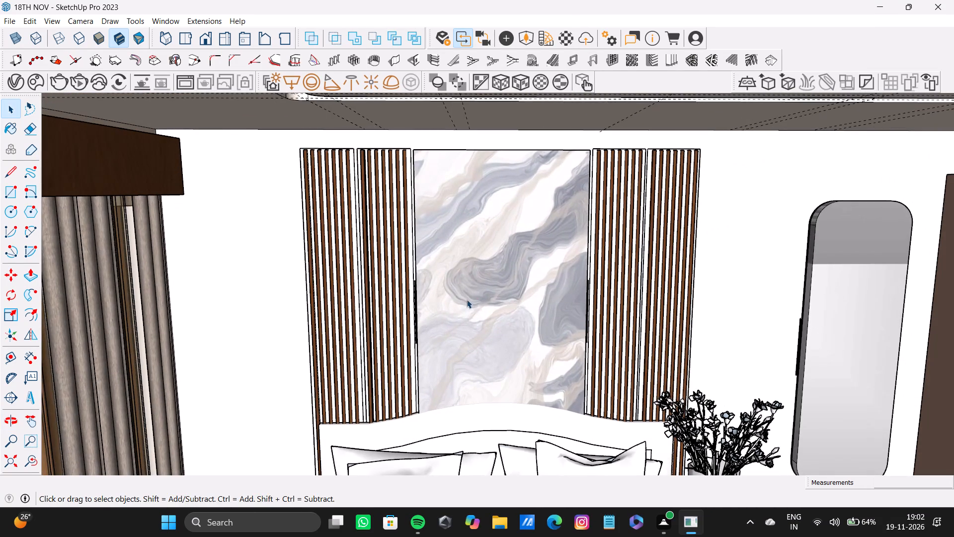
scroll(391, 336, "down", 6)
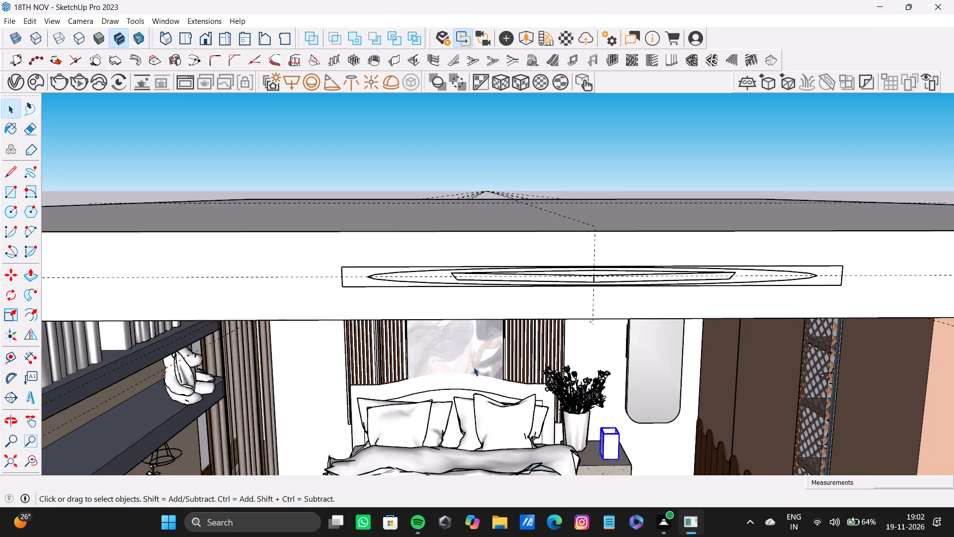
middle_click_drag(474, 367, 476, 300)
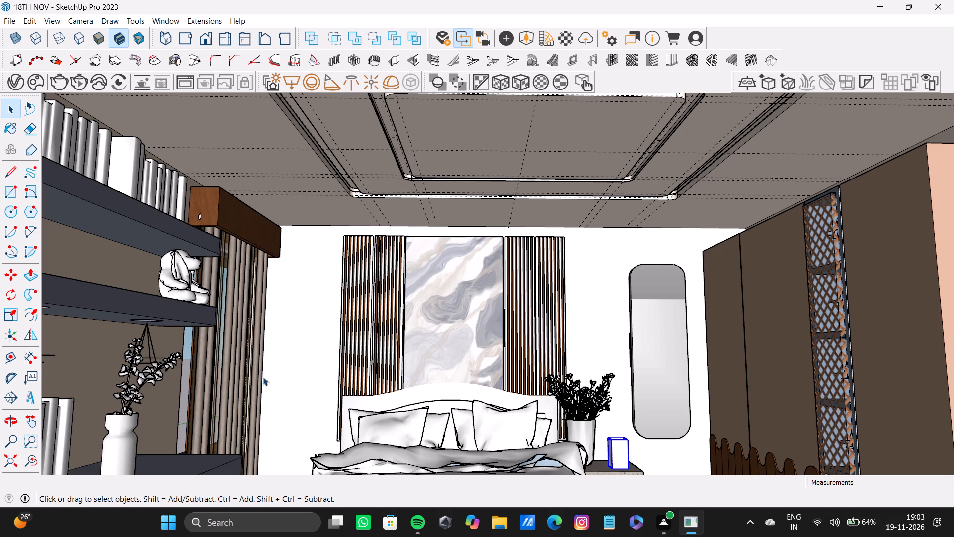
scroll(323, 322, "down", 8)
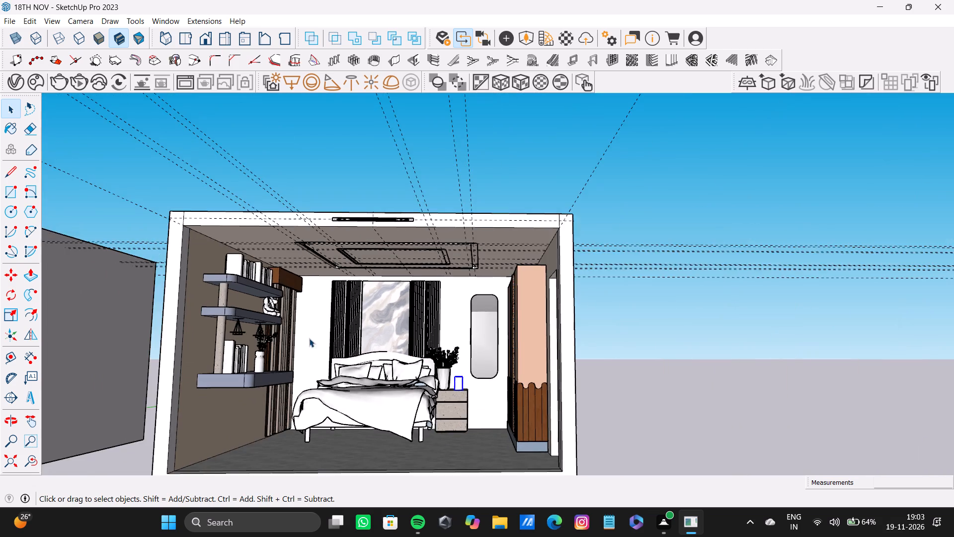
middle_click_drag(323, 312, 355, 298)
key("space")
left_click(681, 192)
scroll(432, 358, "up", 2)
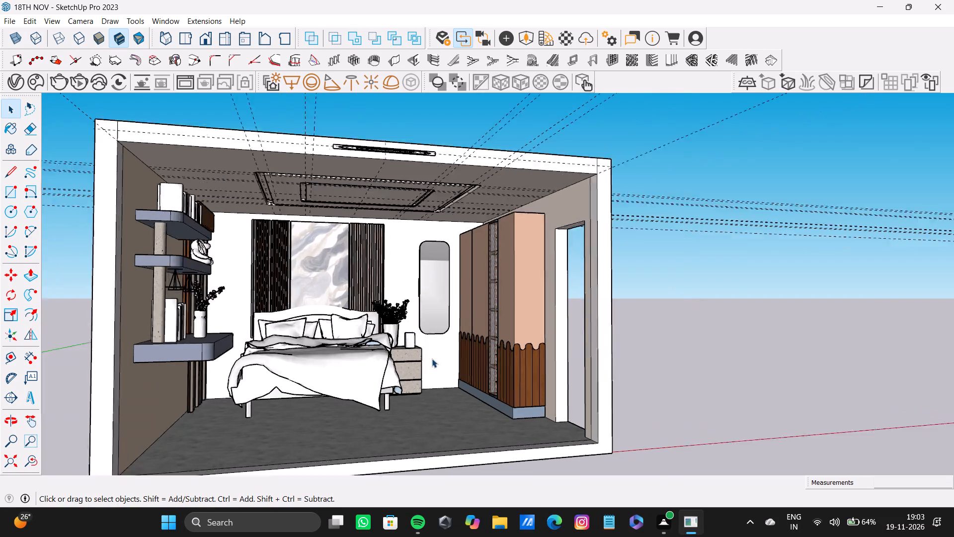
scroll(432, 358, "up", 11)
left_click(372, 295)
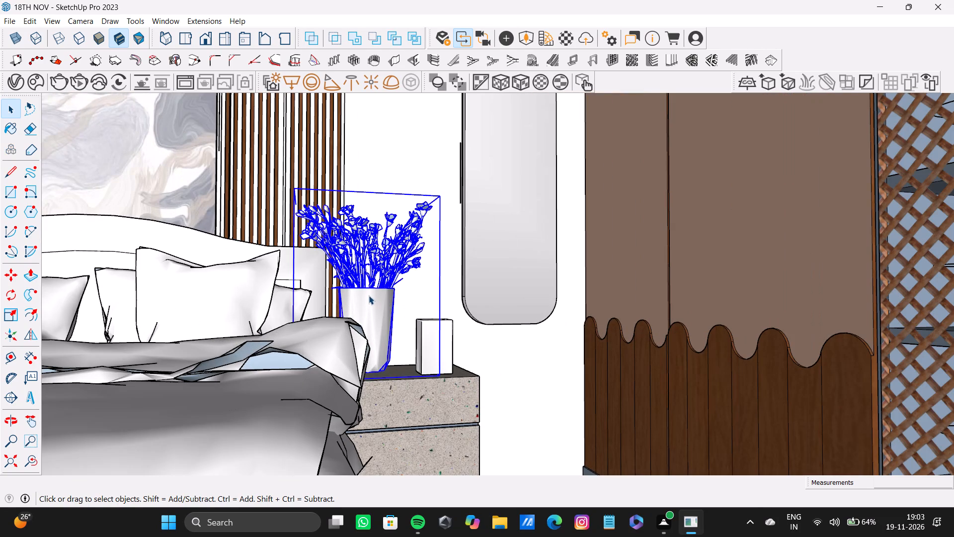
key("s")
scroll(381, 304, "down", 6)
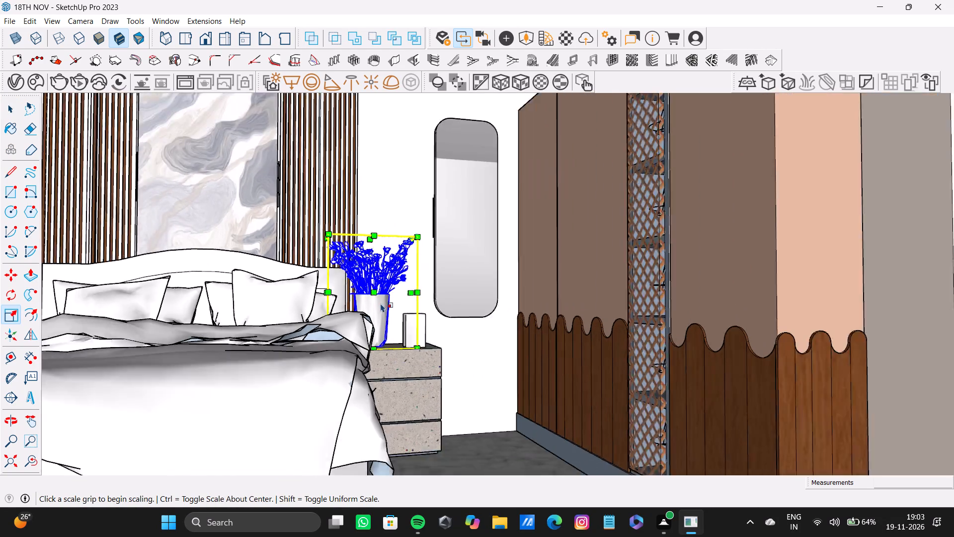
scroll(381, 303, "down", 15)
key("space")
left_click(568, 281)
Import the wood+door model from the Downloads folder for the bedroom's empty doorway beside the wardrobe.
middle_click_drag(240, 298, 290, 289)
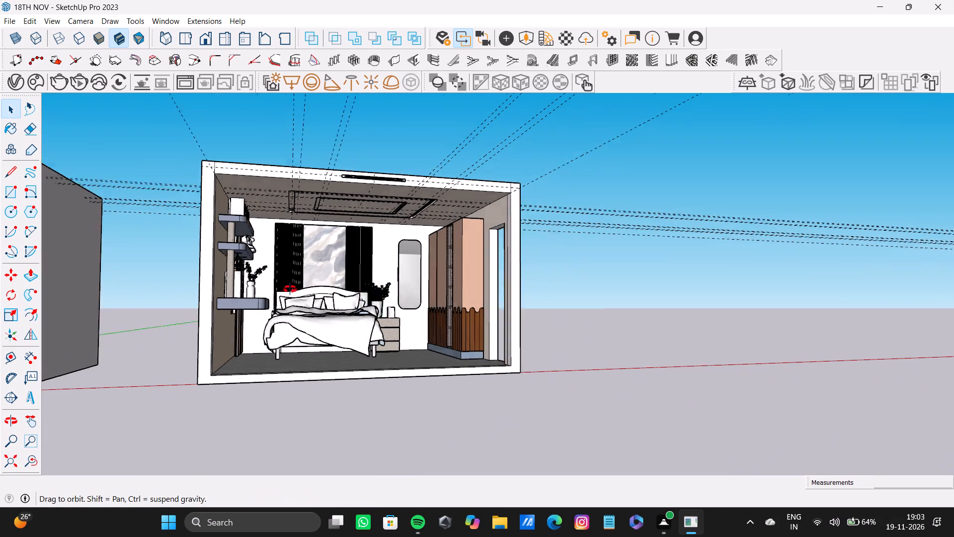
middle_click_drag(290, 289, 397, 320)
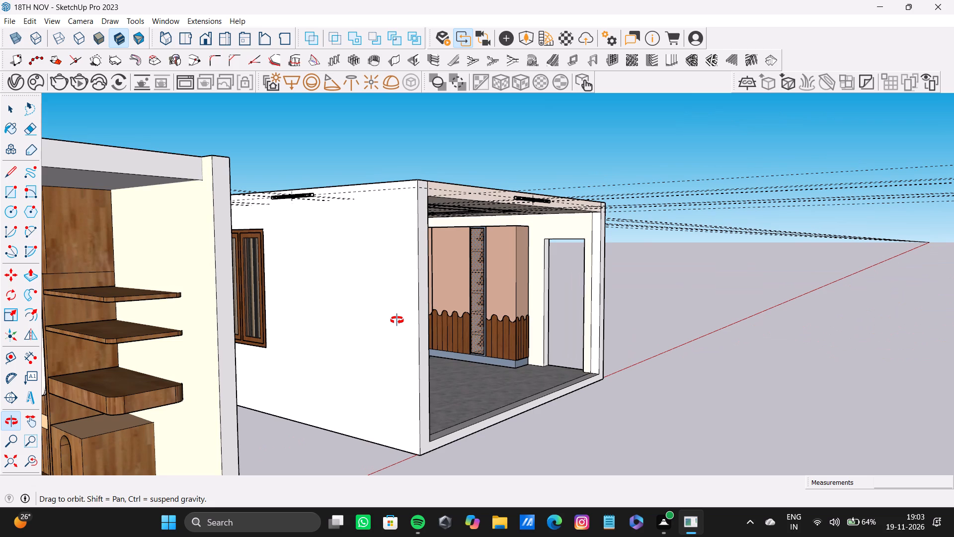
middle_click_drag(397, 320, 397, 320)
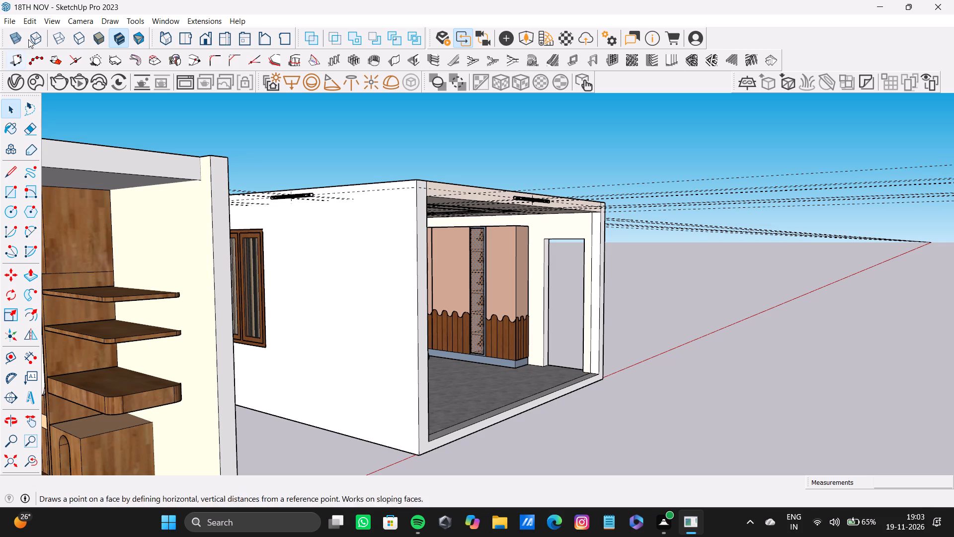
left_click(7, 21)
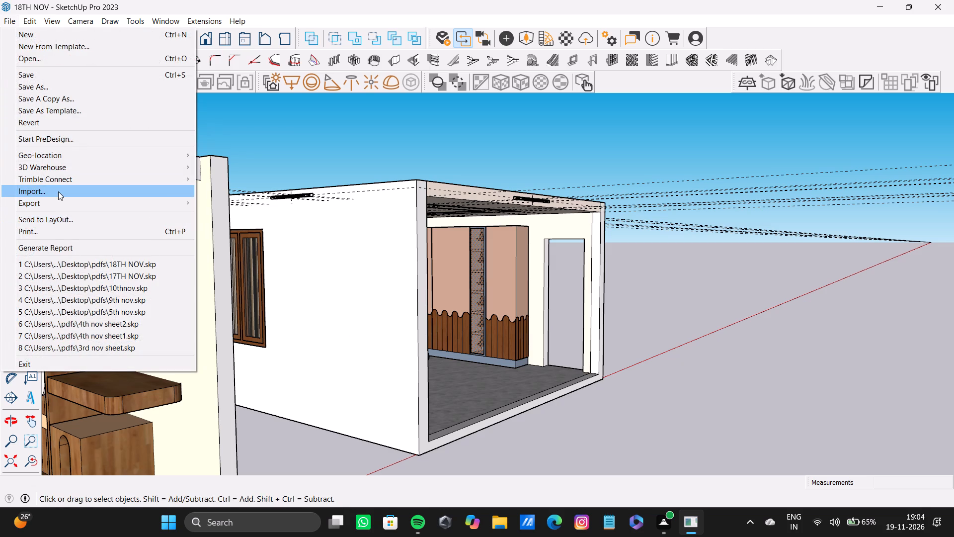
left_click(58, 191)
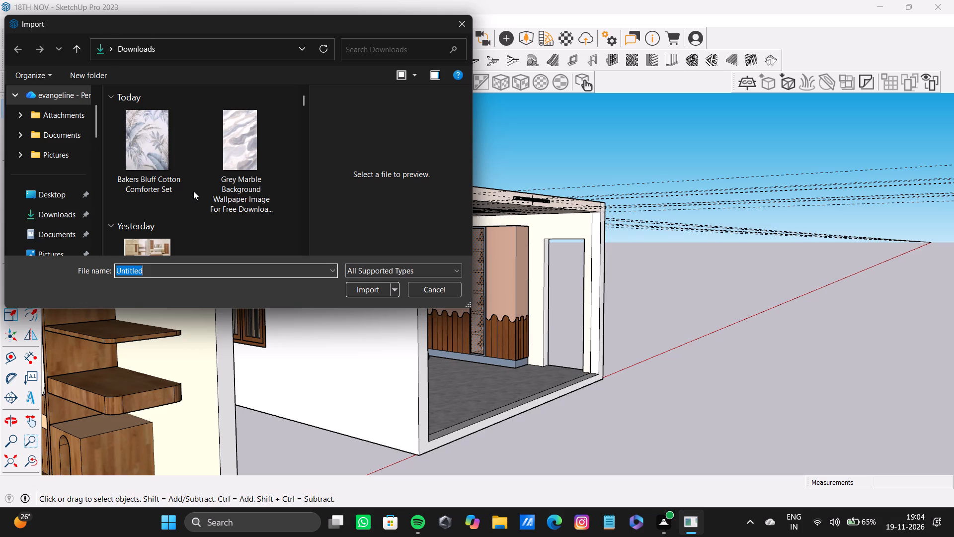
scroll(200, 180, "down", 6)
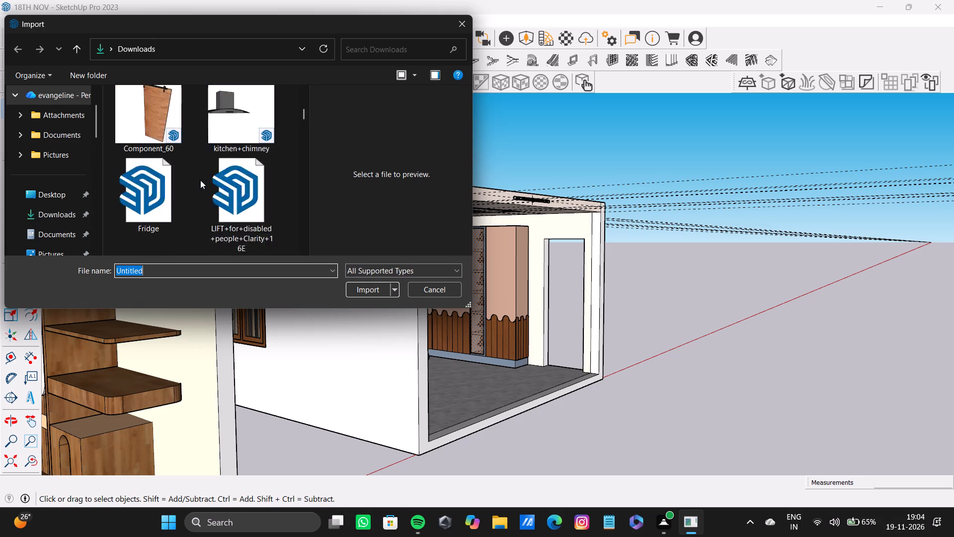
scroll(200, 180, "down", 11)
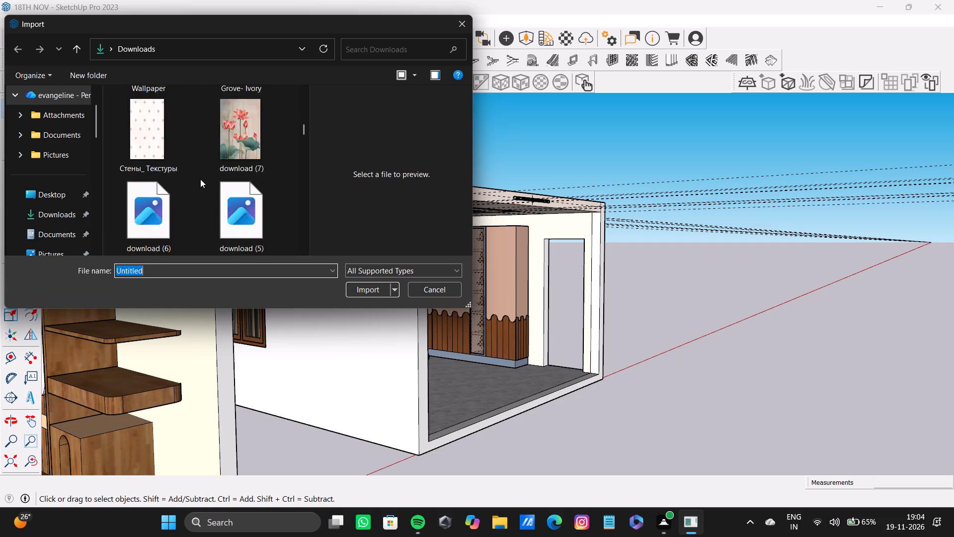
scroll(200, 179, "down", 7)
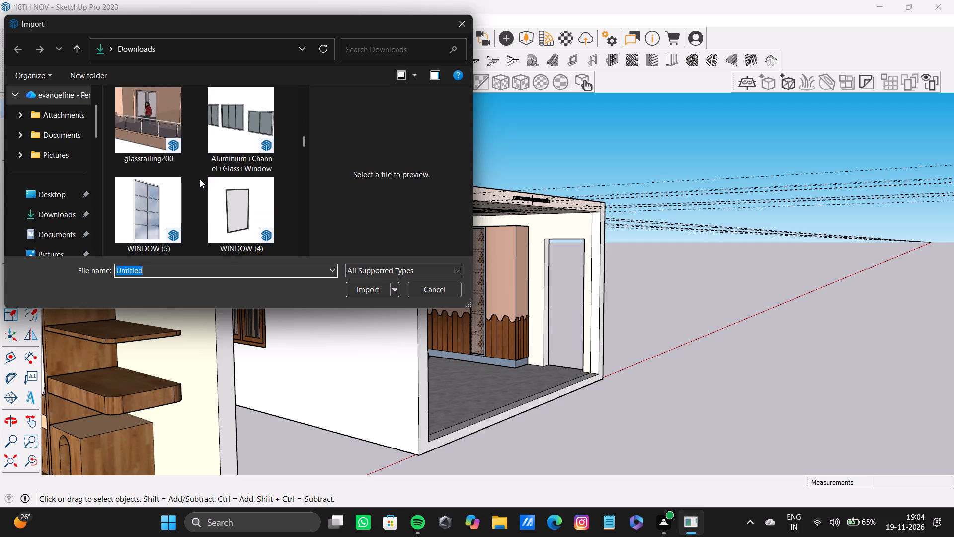
scroll(200, 179, "down", 11)
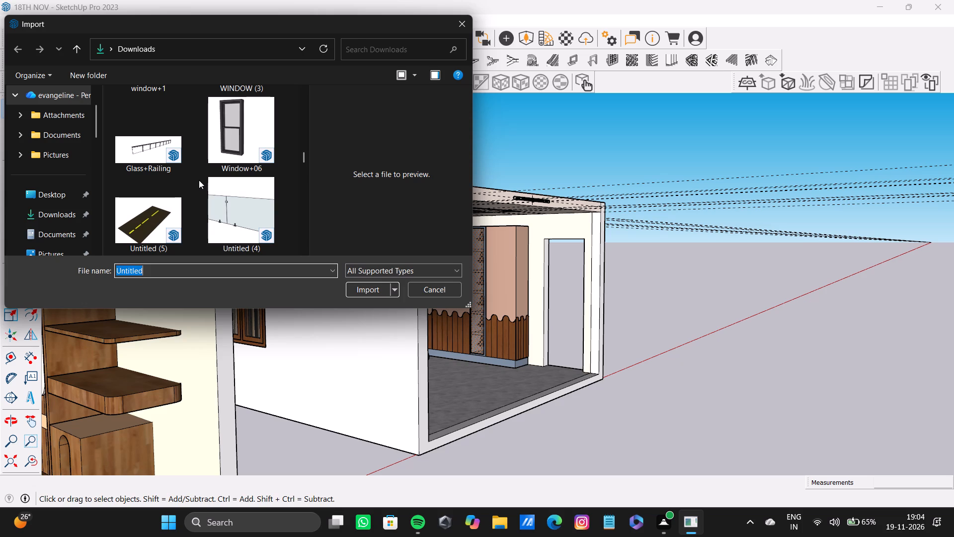
scroll(199, 180, "down", 7)
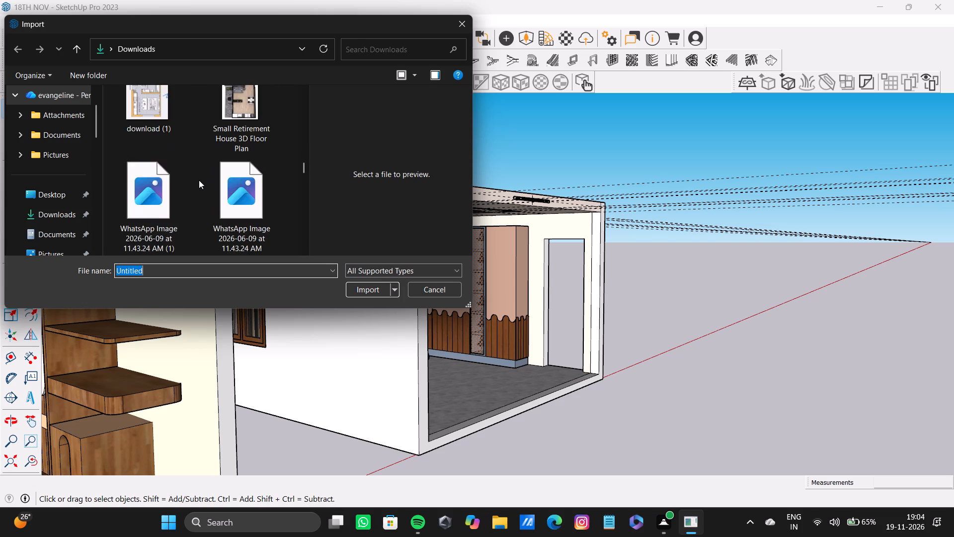
scroll(199, 180, "down", 8)
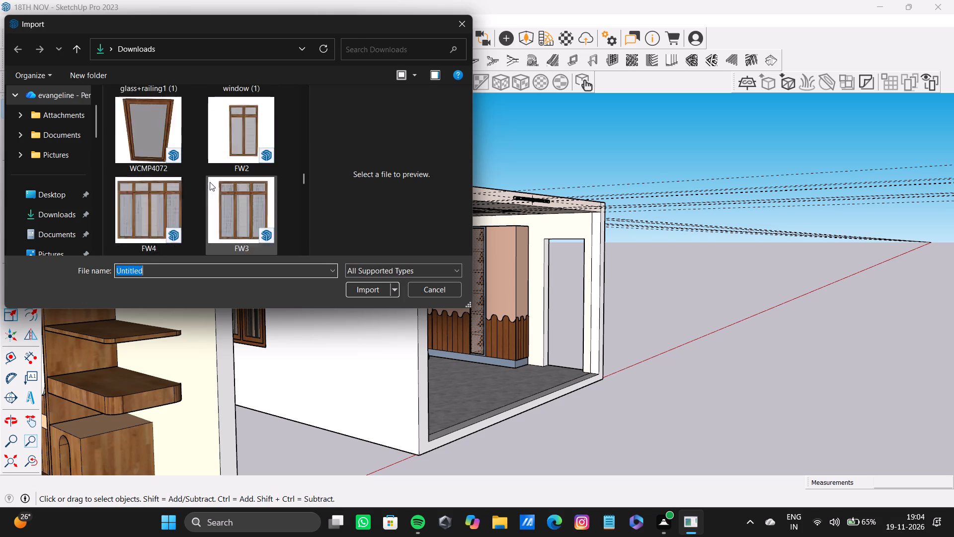
scroll(210, 182, "down", 1)
scroll(208, 181, "up", 3)
left_click(146, 119)
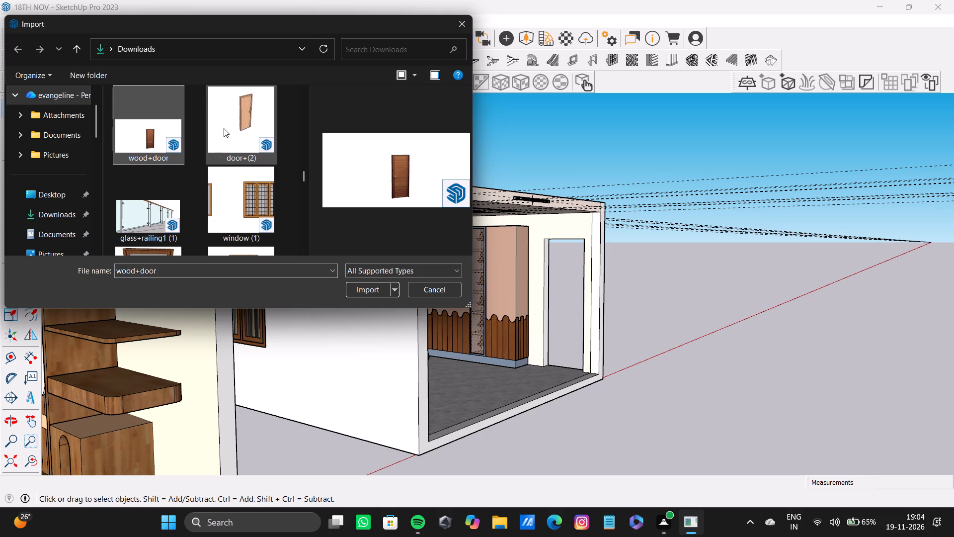
scroll(163, 192, "down", 3)
scroll(166, 191, "up", 1)
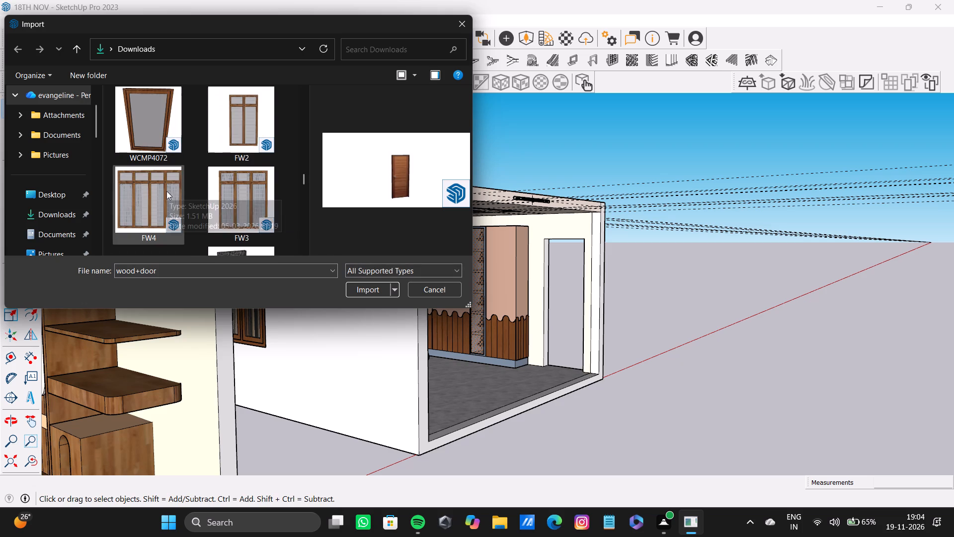
scroll(166, 191, "up", 1)
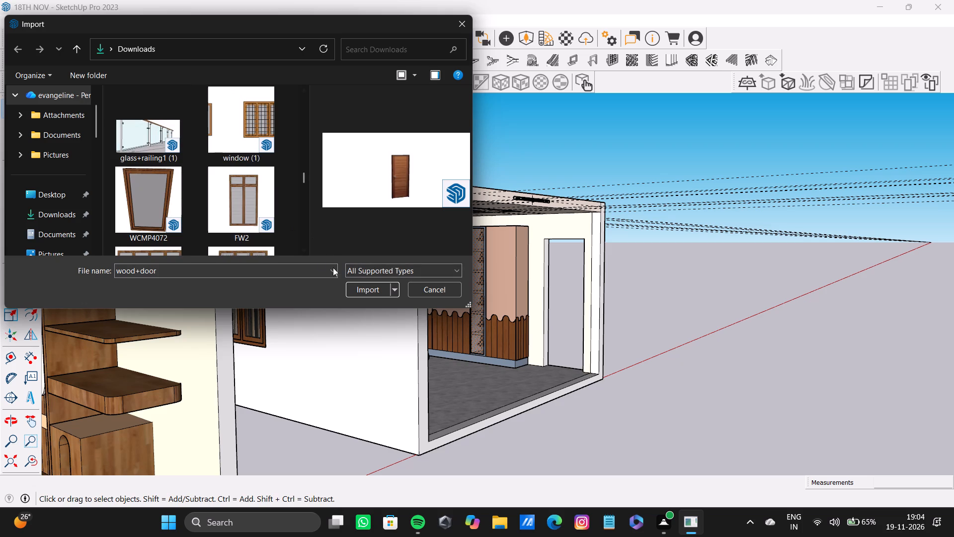
left_click(363, 285)
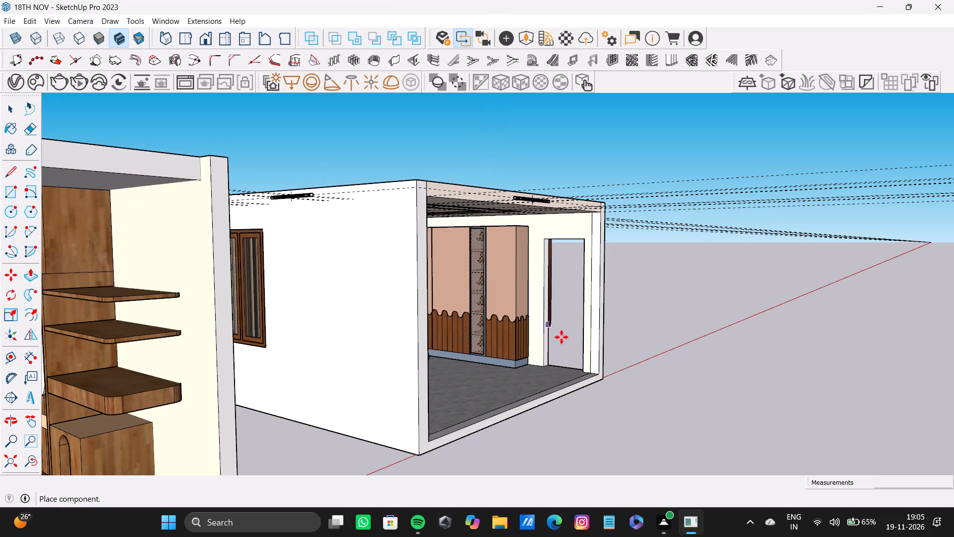
Place the wooden door in the empty doorway, with its base corner at the floor corner of the jamb farther from the wardrobe.
scroll(583, 366, "up", 12)
middle_click_drag(562, 366, 603, 383)
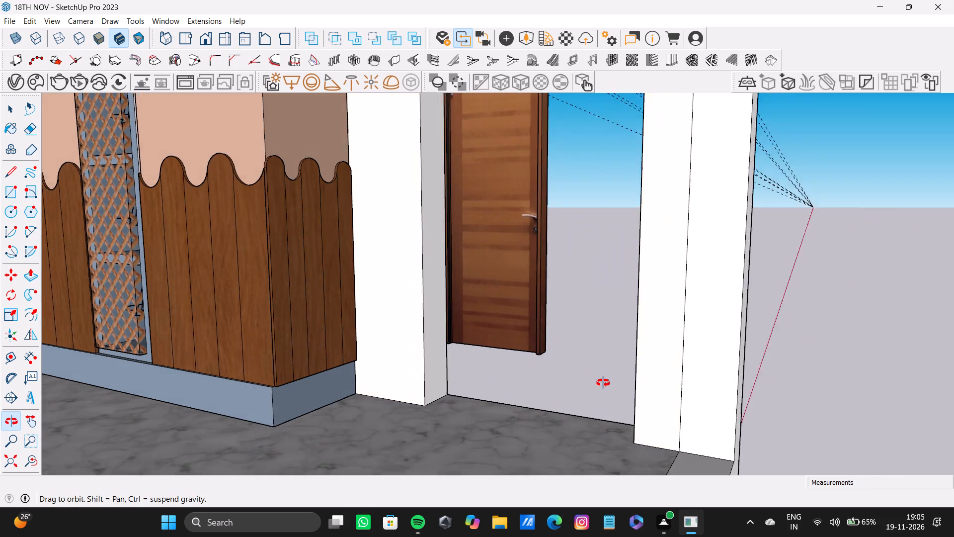
middle_click_drag(603, 383, 530, 352)
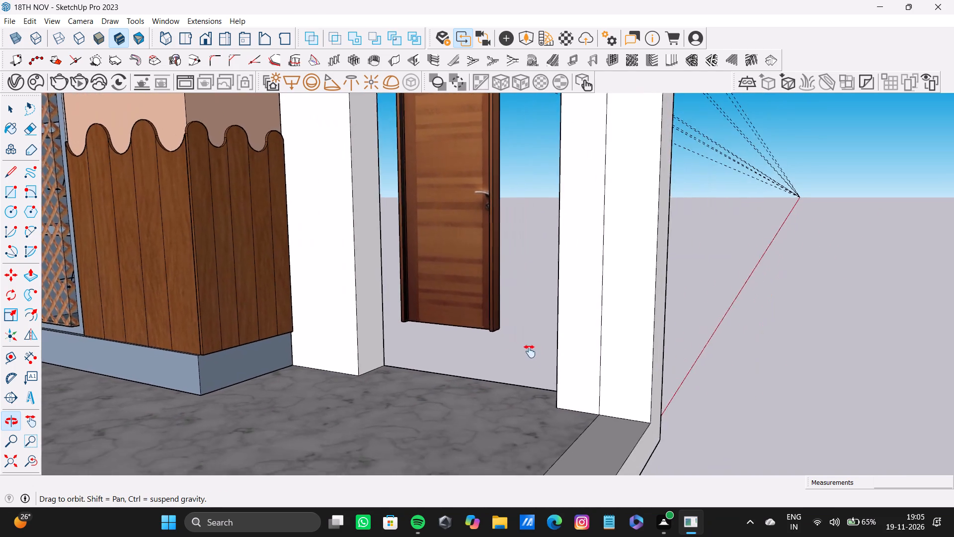
middle_click_drag(530, 352, 602, 400)
scroll(561, 392, "up", 7)
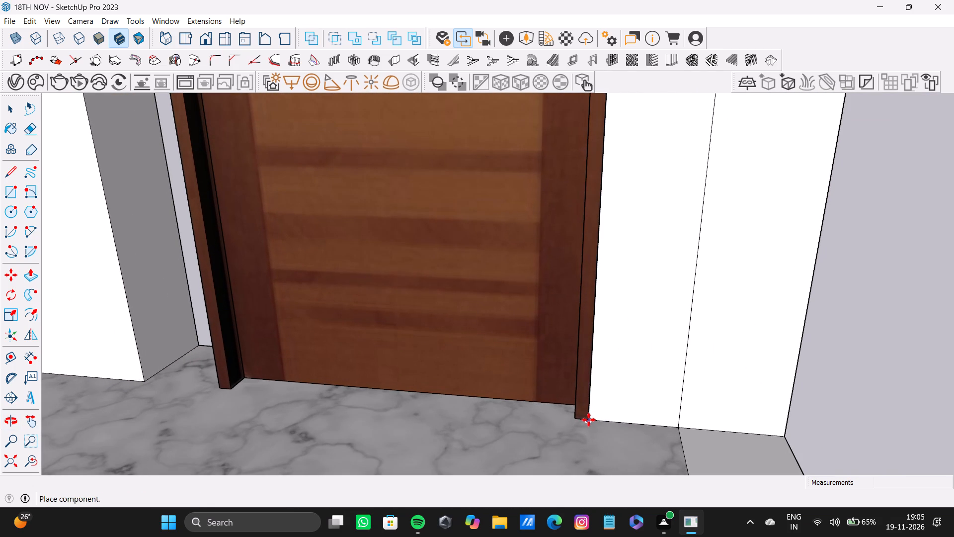
left_click(588, 421)
Scale the wooden door's width until its frame reaches the wardrobe-side jamb of the doorway.
scroll(458, 369, "down", 4)
middle_click_drag(445, 353, 480, 361, "shift")
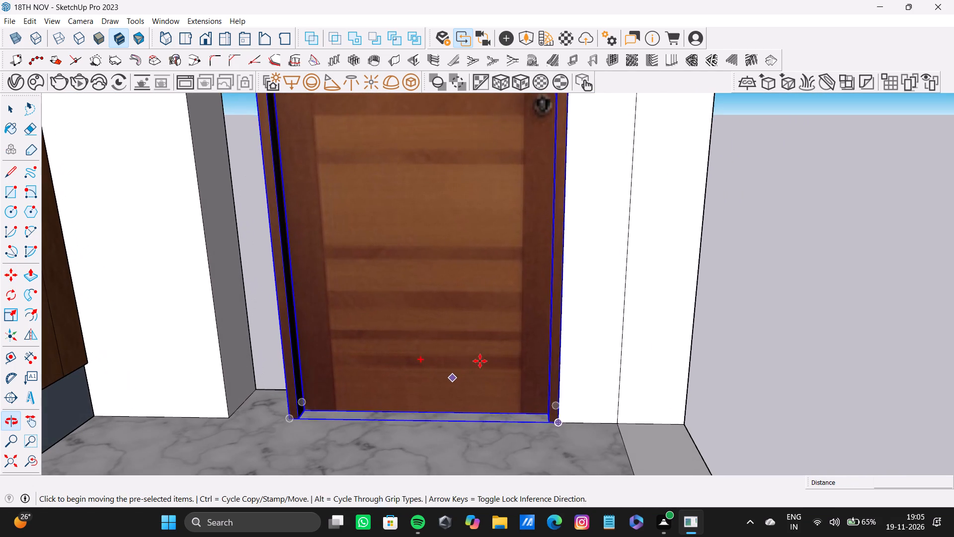
key("s")
scroll(320, 240, "down", 7)
middle_click_drag(324, 242, 428, 317, "shift")
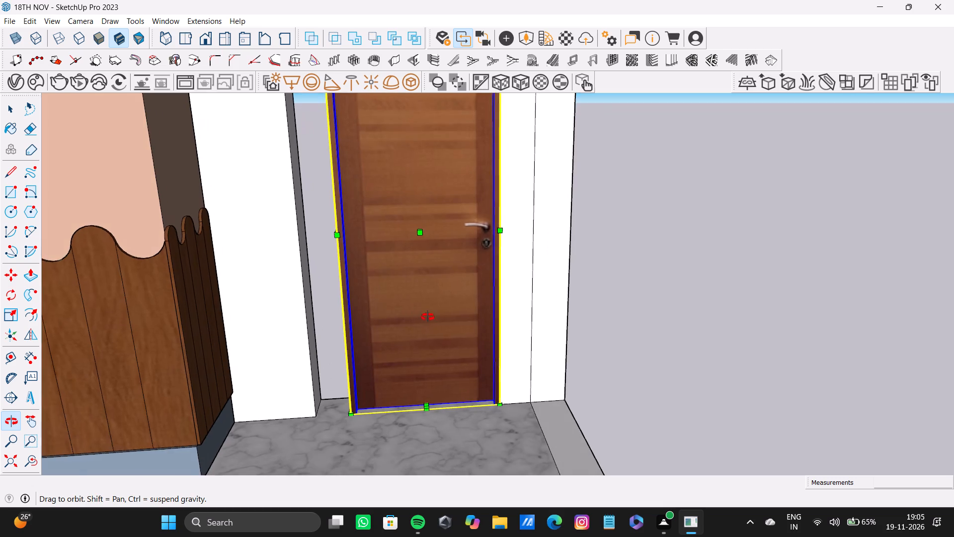
middle_click_drag(428, 317, 482, 324, "shift")
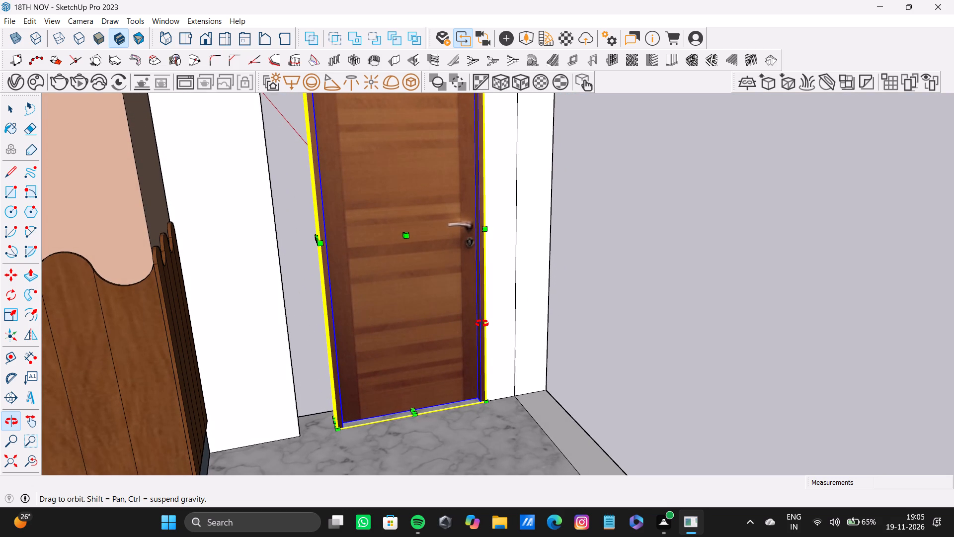
middle_click_drag(482, 324, 502, 326, "shift")
scroll(354, 270, "up", 2)
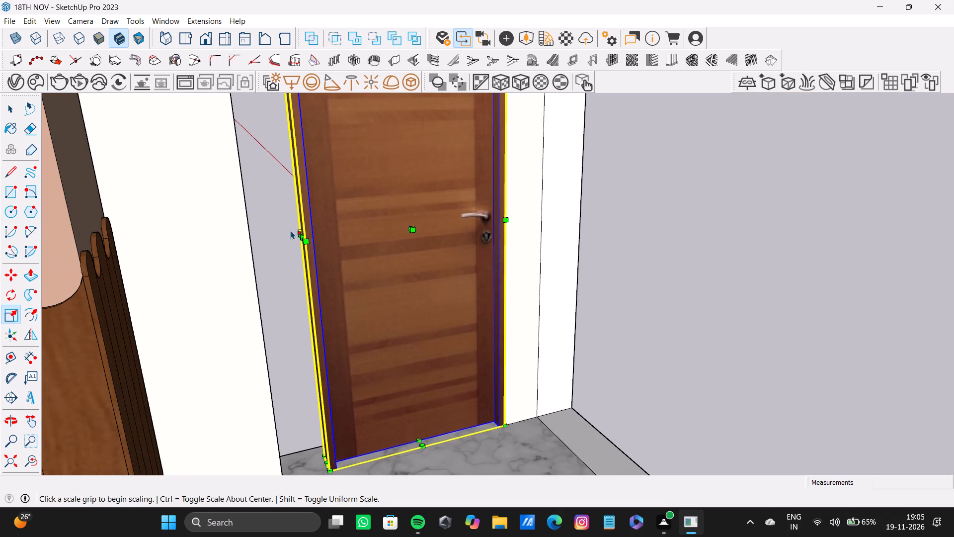
left_click_drag(300, 236, 250, 241)
Scale the wooden door's thickness along the red axis to 0.50.
left_click_drag(392, 231, 387, 227)
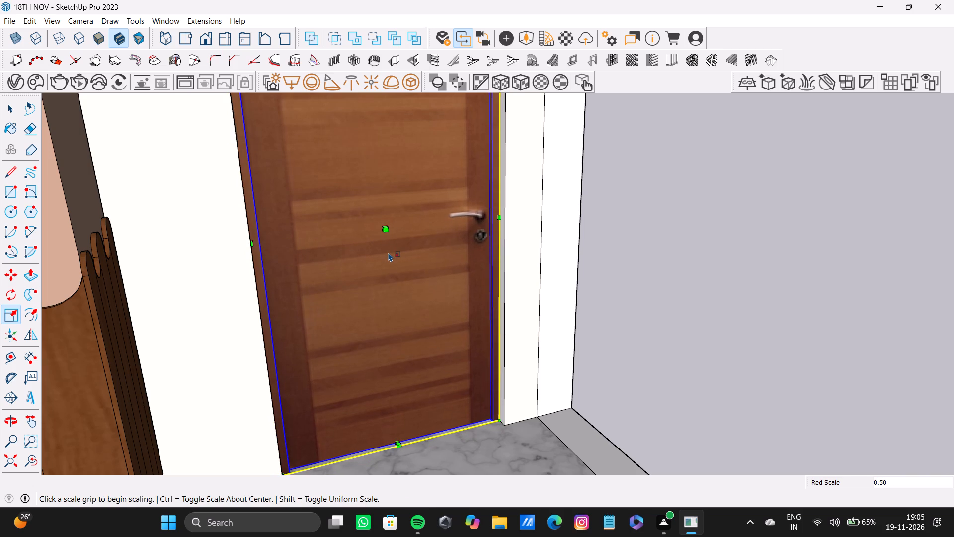
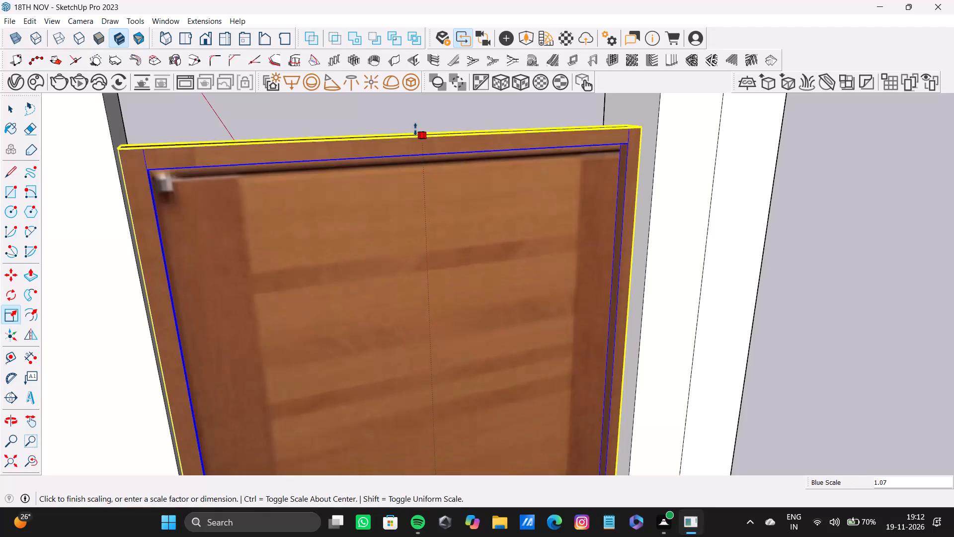
Scale the wooden door's height along the blue axis until its frame reaches the top of the doorway.
scroll(426, 144, "down", 4)
middle_click_drag(428, 154, 438, 218, "shift")
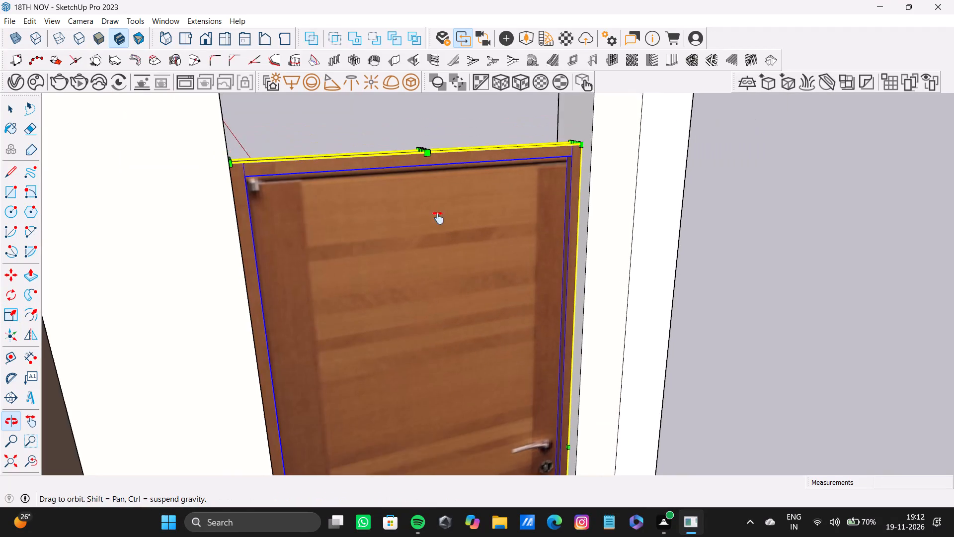
middle_click_drag(438, 218, 433, 267, "shift")
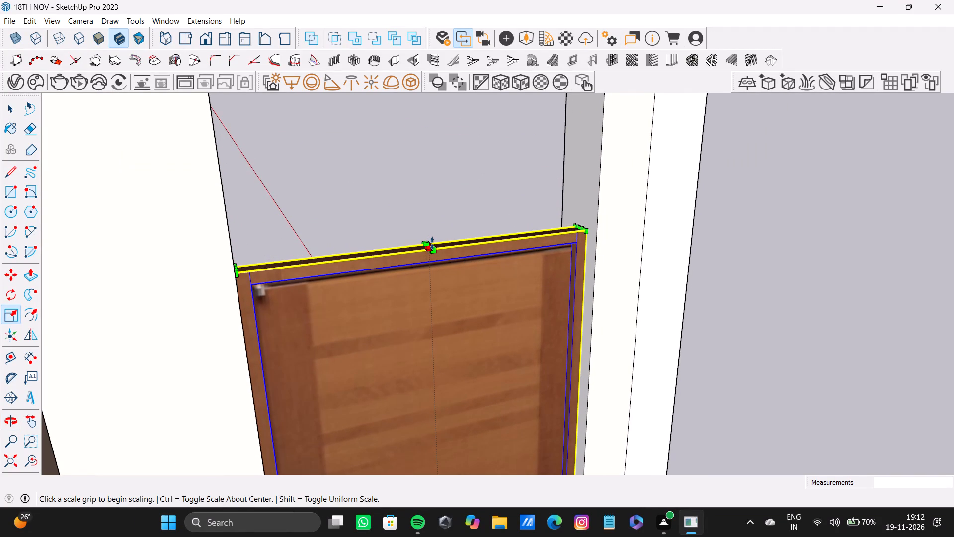
middle_click_drag(432, 241, 432, 310, "shift")
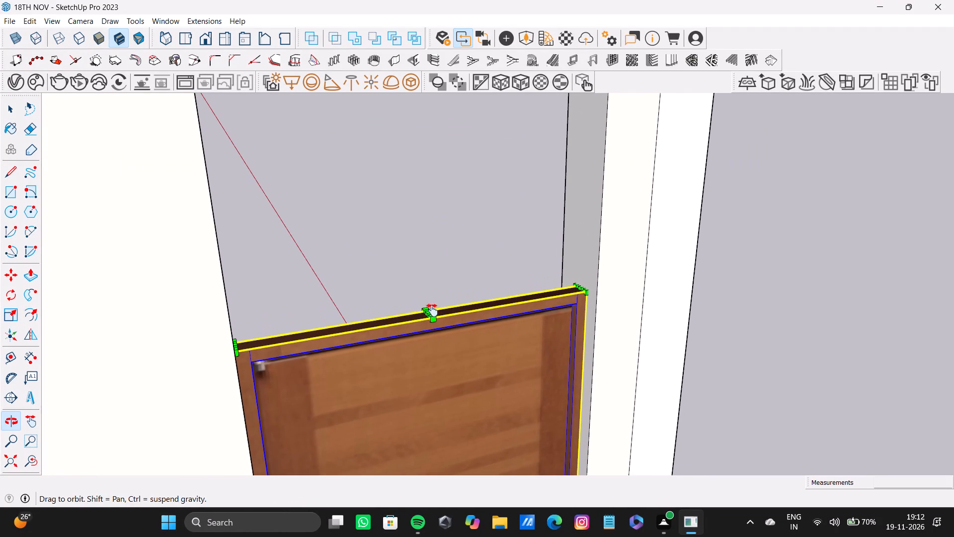
middle_click_drag(432, 310, 439, 306, "shift")
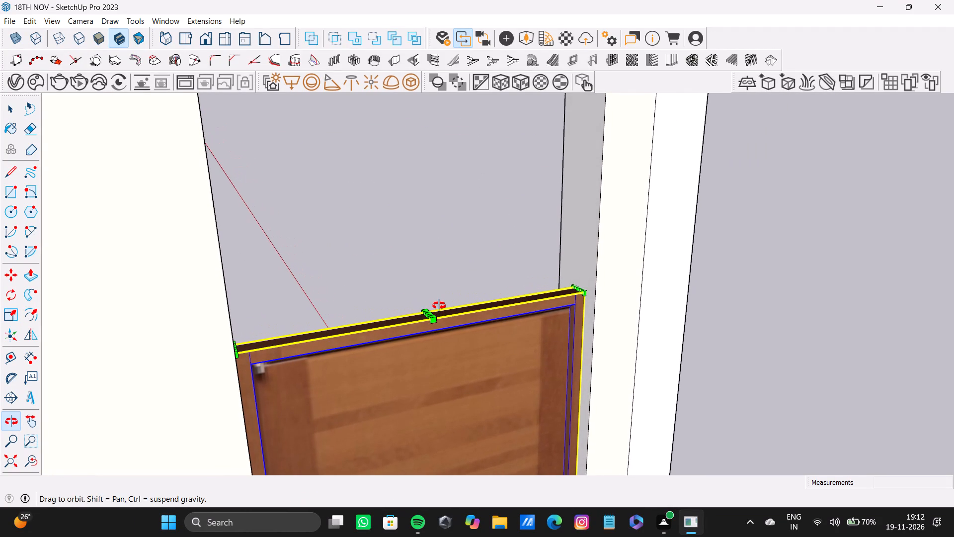
middle_click_drag(439, 306, 429, 320, "shift")
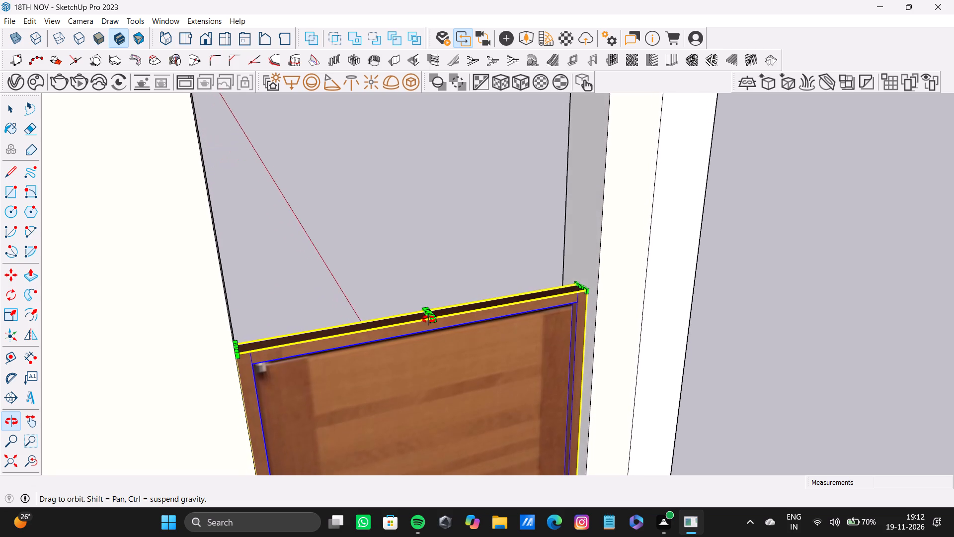
middle_click_drag(429, 320, 426, 377, "shift")
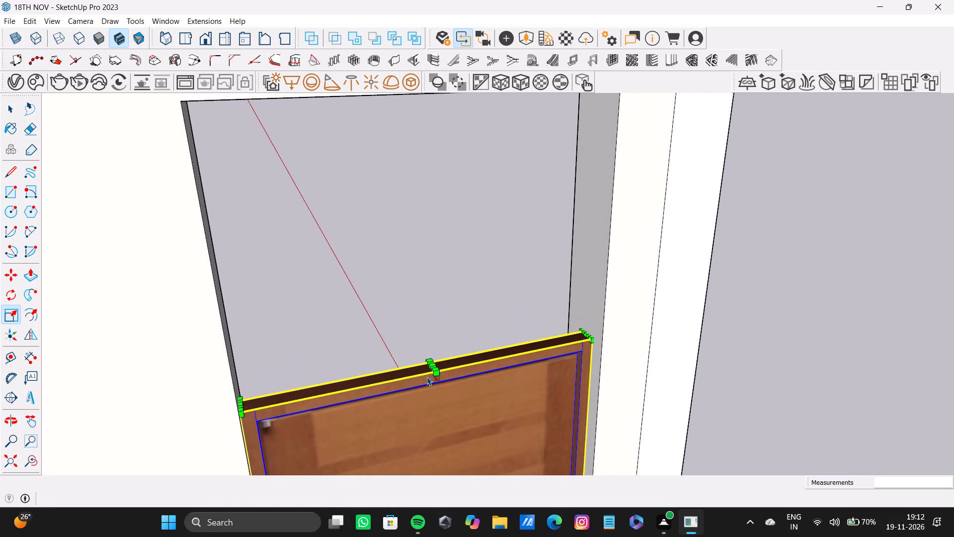
left_click_drag(432, 363, 405, 167)
middle_click_drag(409, 190, 413, 225, "shift")
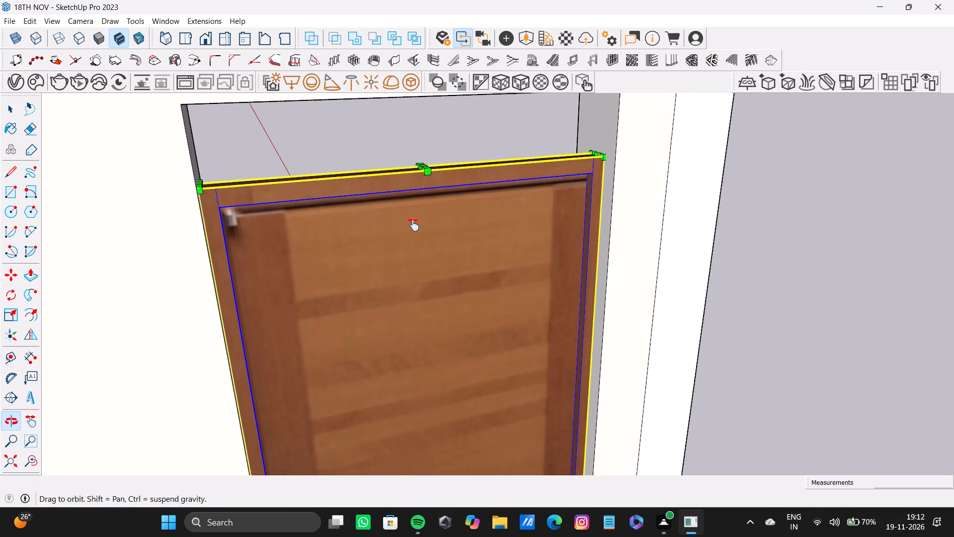
middle_click_drag(413, 225, 415, 289, "shift")
left_click_drag(429, 262, 414, 165)
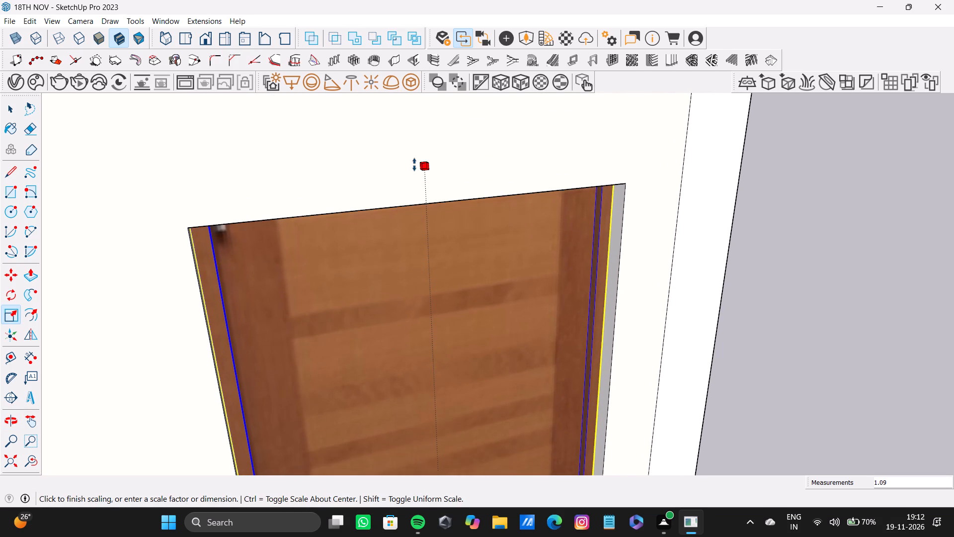
left_click_drag(414, 165, 414, 197)
key("space")
Examine the fitted door from outside the room and the bedroom interior around the bed and the wall-mounted desk.
left_click(9, 458)
middle_click_drag(350, 338, 260, 329)
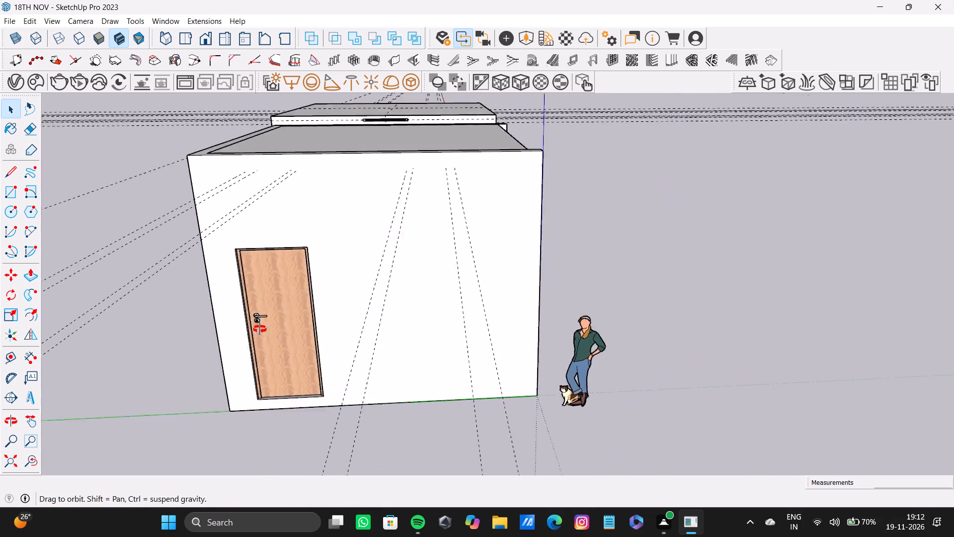
middle_click_drag(260, 329, 198, 331)
middle_click_drag(400, 252, 184, 299, "shift")
scroll(474, 232, "up", 4)
middle_click_drag(567, 236, 359, 254, "shift")
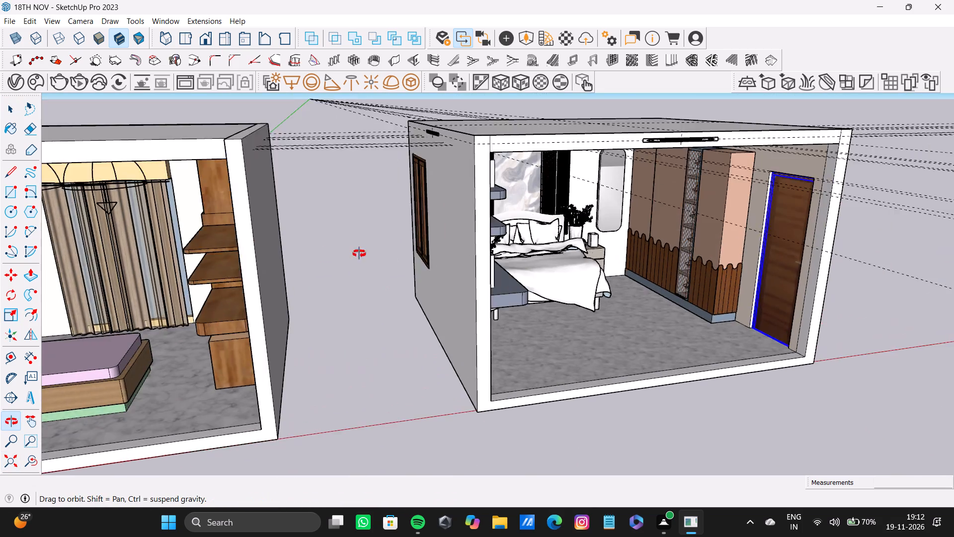
middle_click_drag(359, 254, 295, 263, "shift")
scroll(398, 275, "up", 8)
middle_click_drag(502, 300, 486, 296)
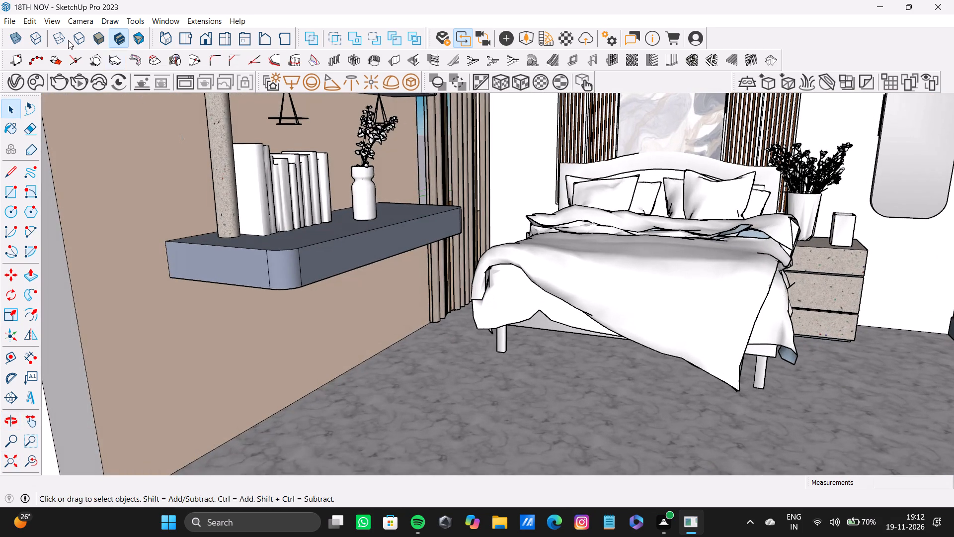
Search the online Chaos Cosmos library for "chair".
left_click(35, 84)
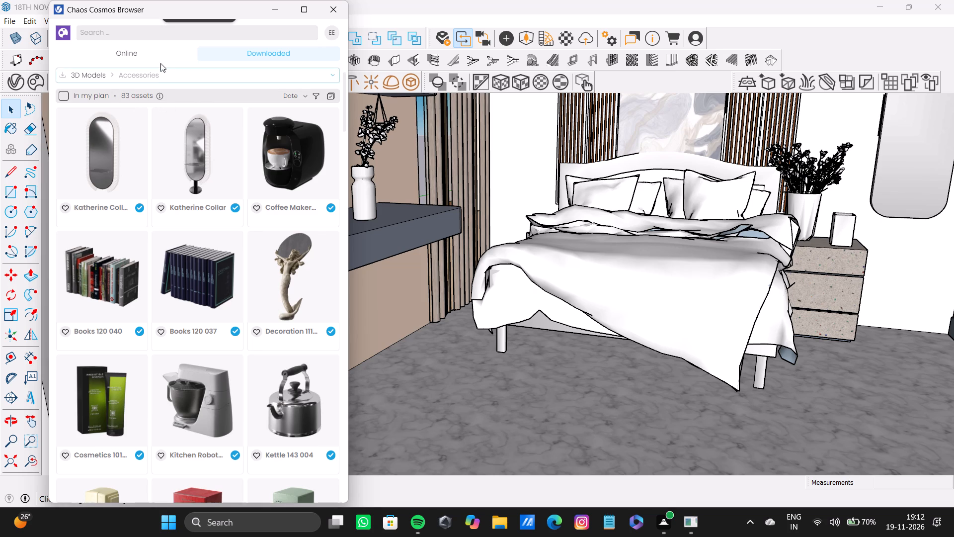
left_click(164, 32)
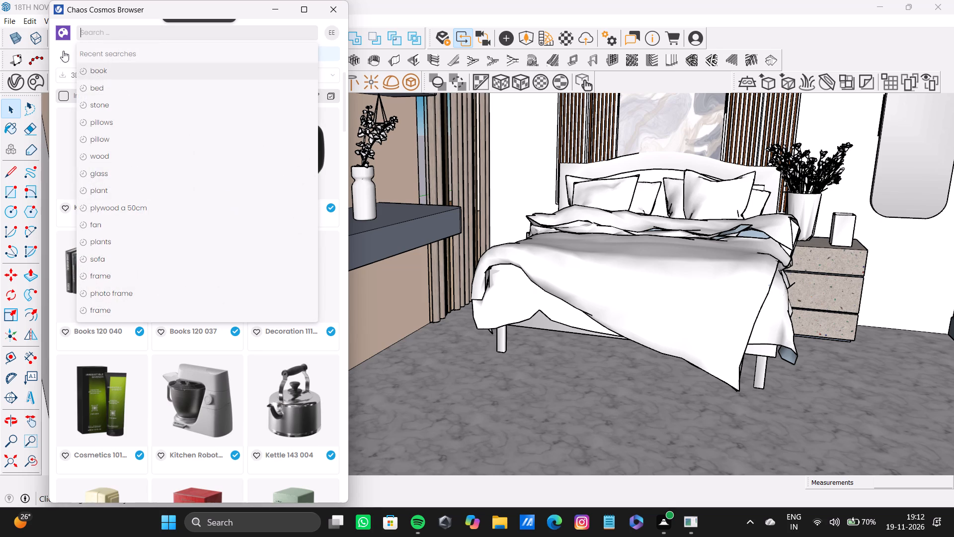
left_click(73, 58)
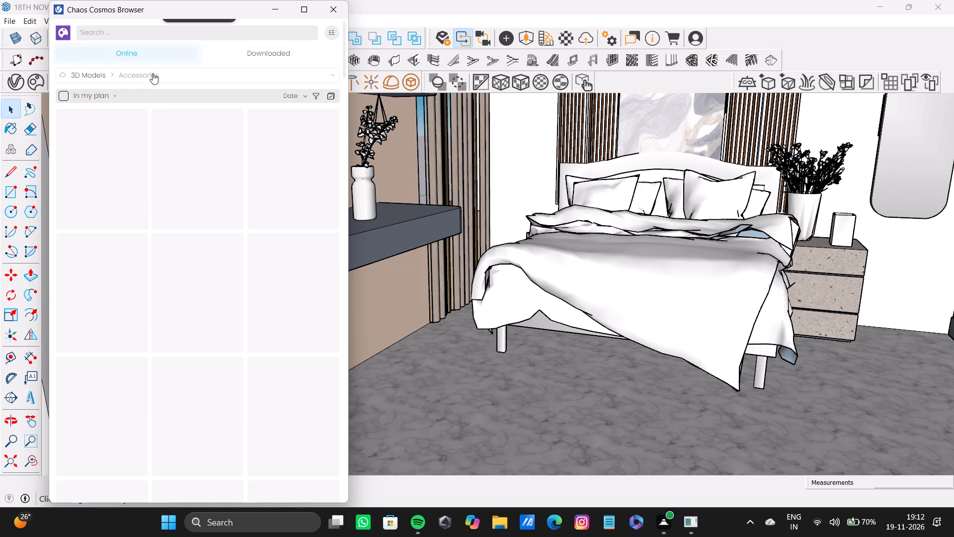
left_click(205, 26)
left_click(207, 27)
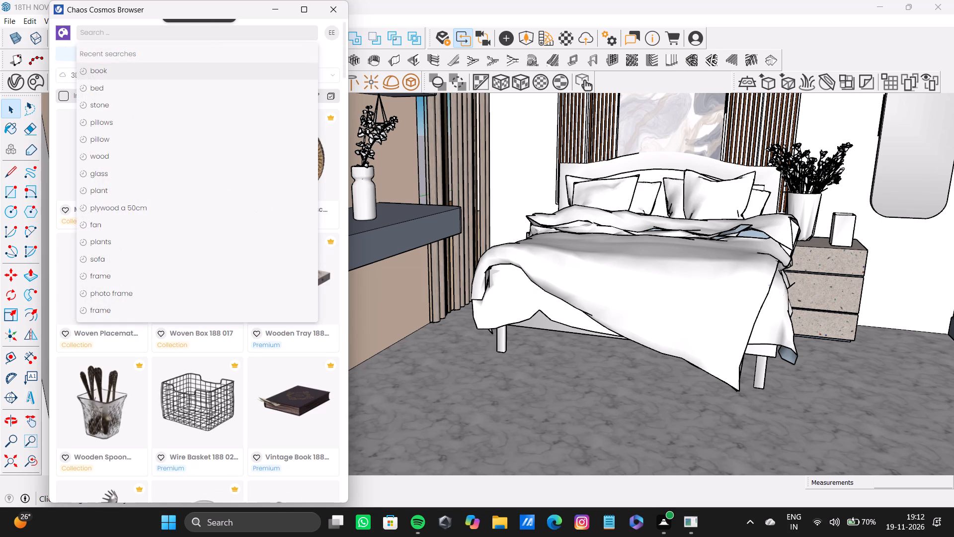
type("ch")
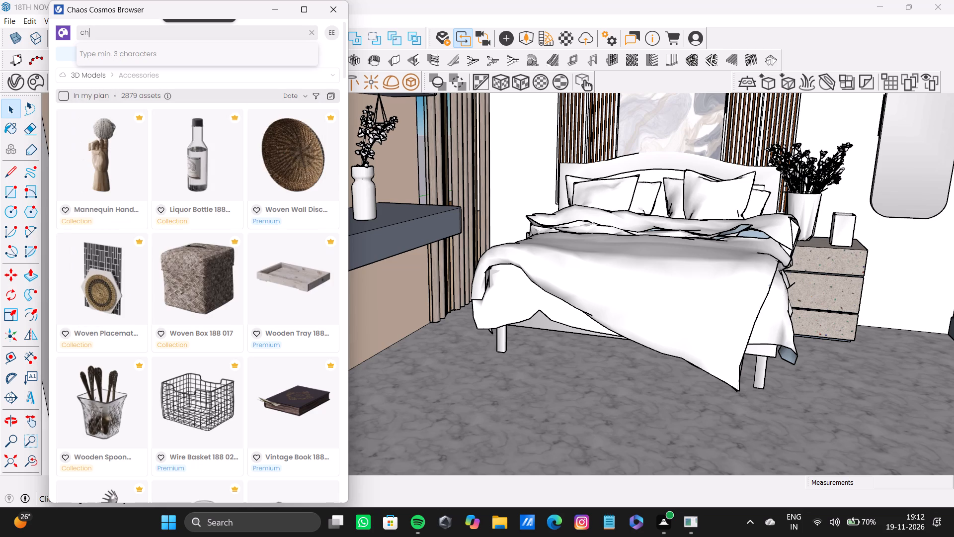
key("Return")
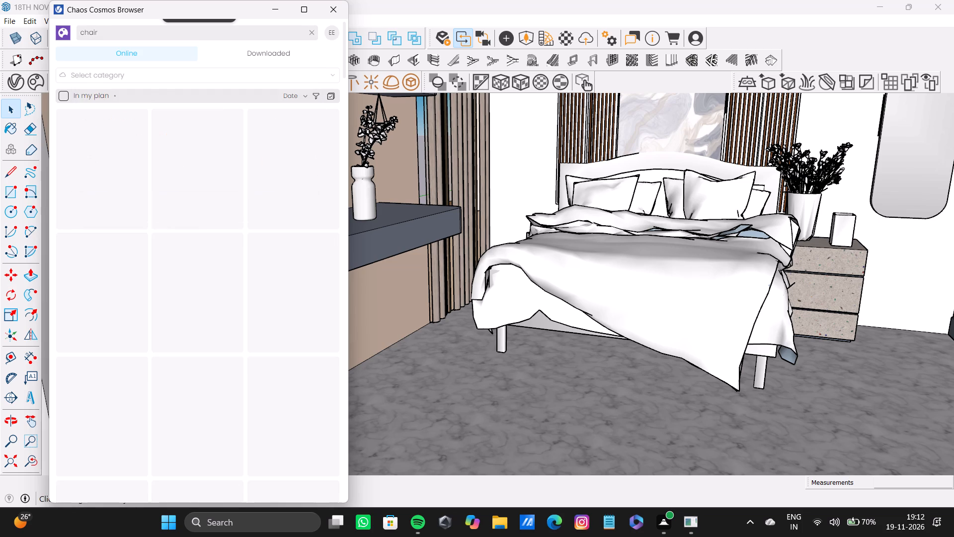
Browse the chair search results for a model that suits the bedroom's wall-mounted desk.
scroll(276, 294, "down", 2)
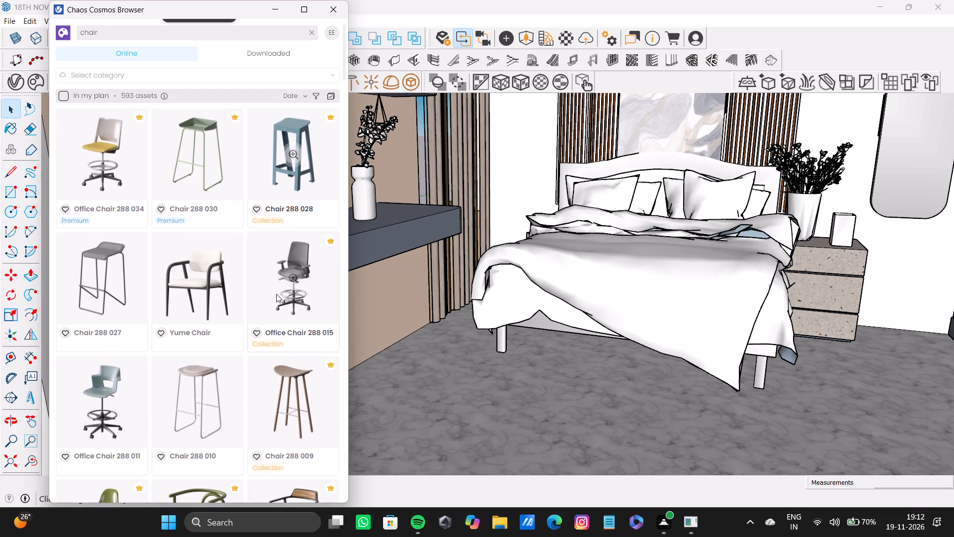
scroll(299, 311, "down", 6)
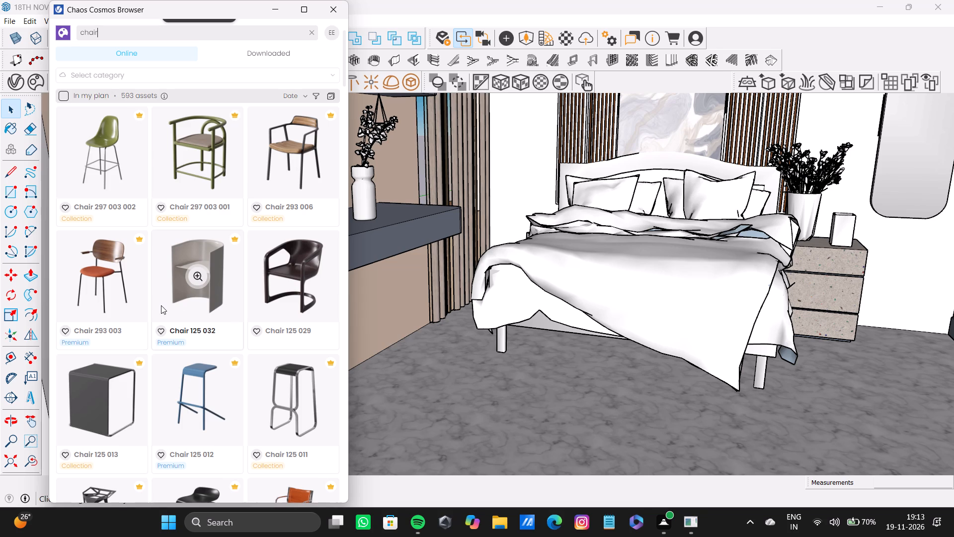
scroll(218, 326, "down", 6)
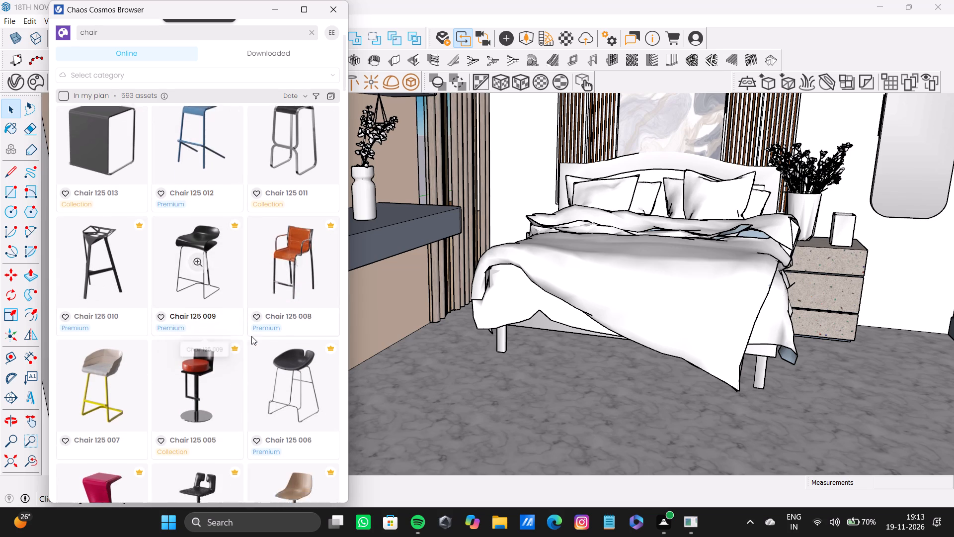
scroll(252, 338, "down", 3)
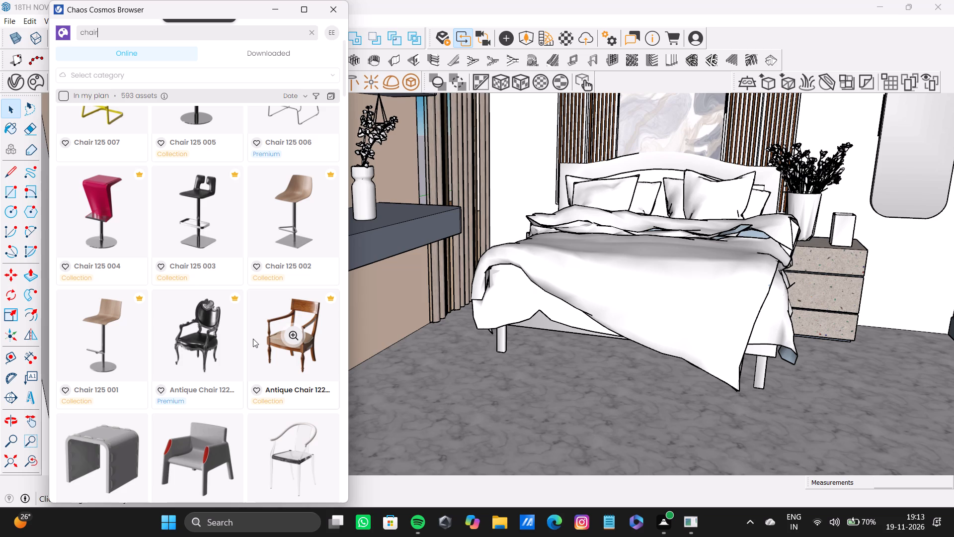
scroll(253, 339, "down", 2)
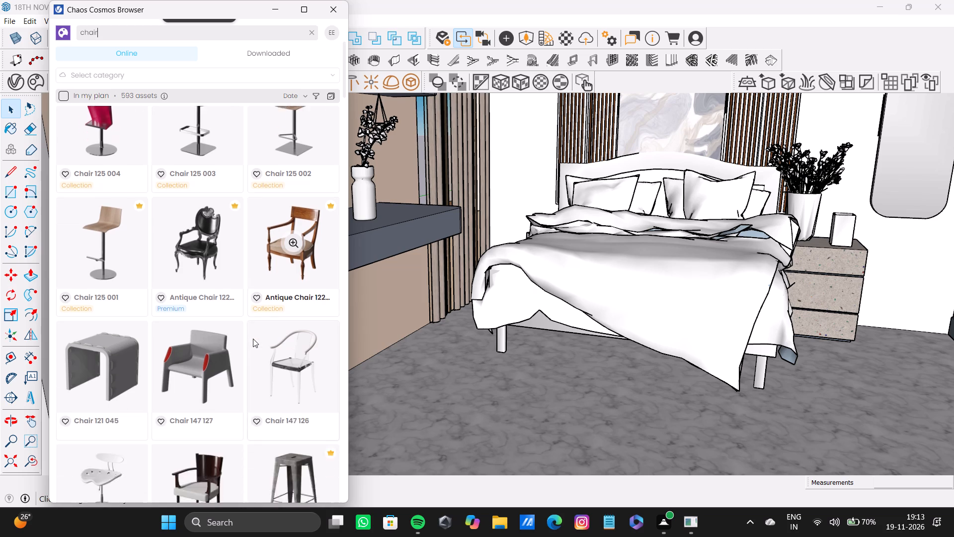
scroll(253, 339, "down", 7)
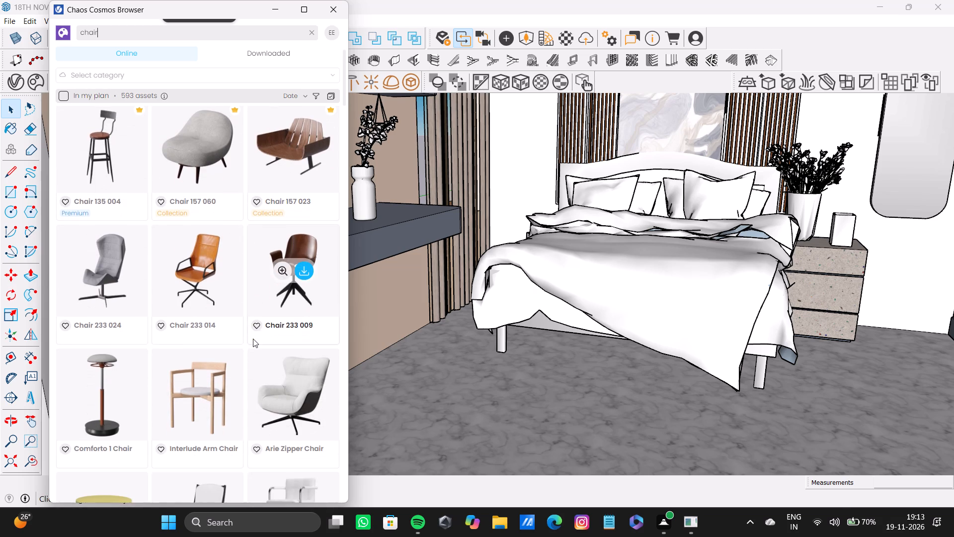
scroll(253, 339, "down", 7)
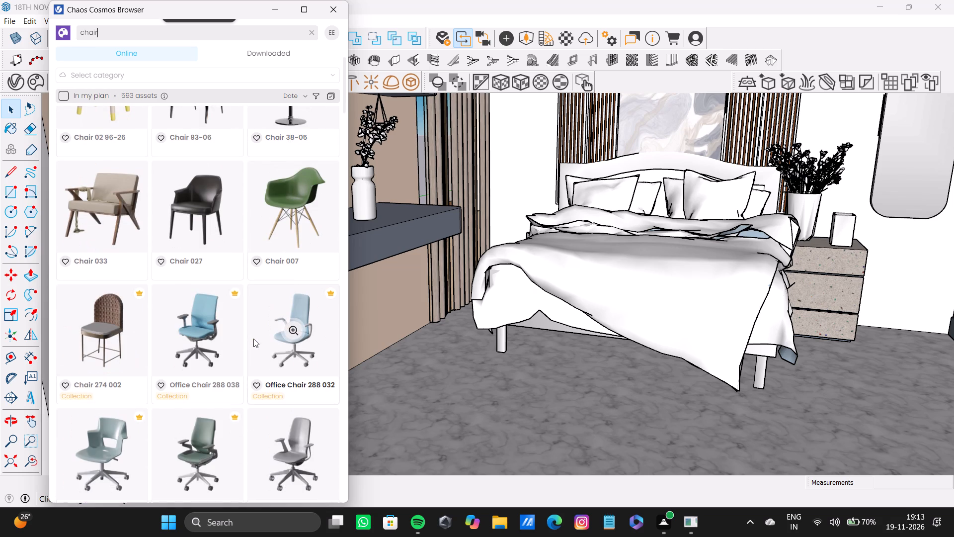
scroll(161, 309, "down", 4)
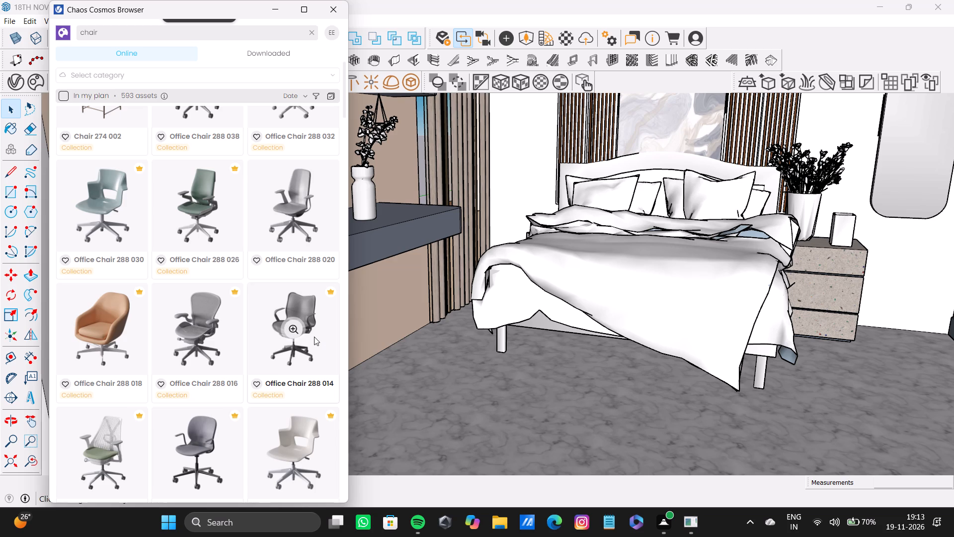
scroll(188, 312, "down", 4)
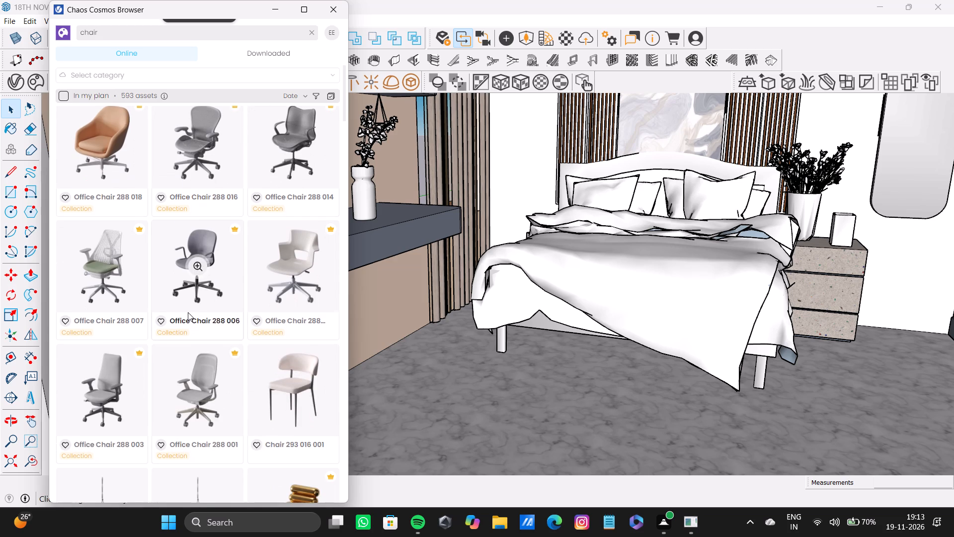
scroll(188, 312, "down", 2)
scroll(188, 312, "up", 19)
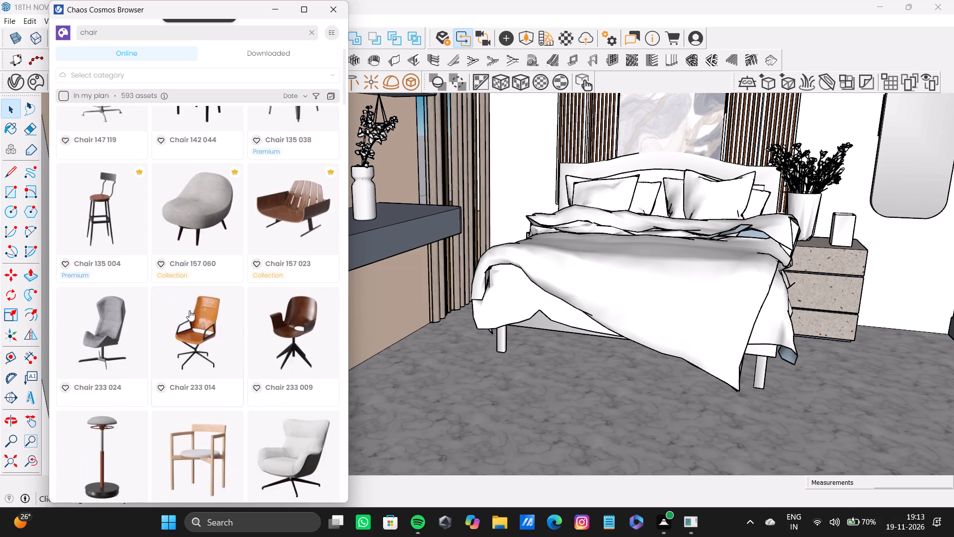
scroll(189, 310, "up", 12)
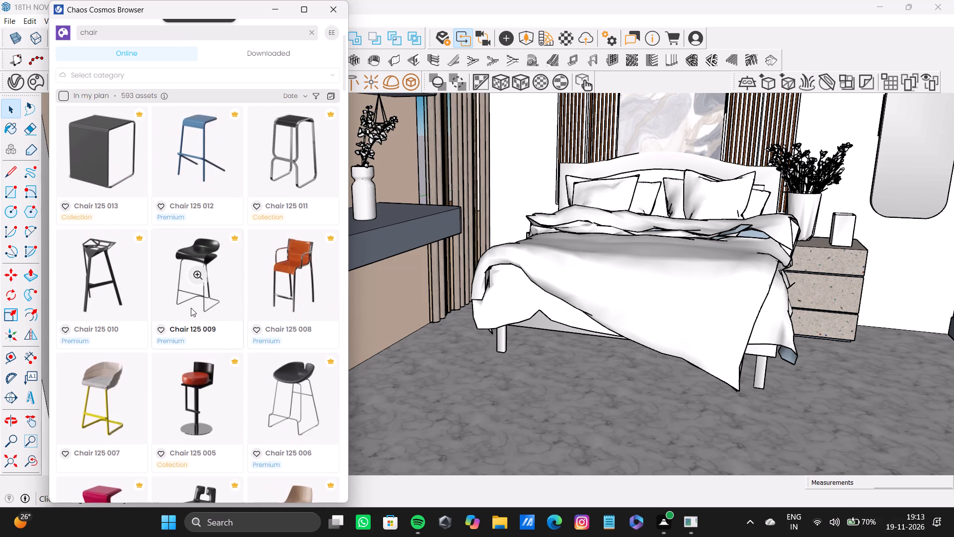
scroll(247, 323, "up", 6)
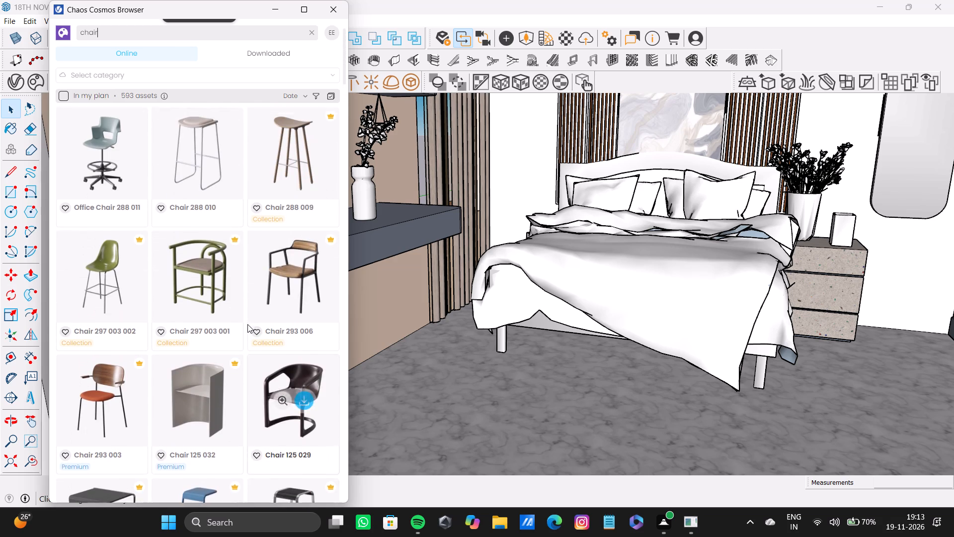
scroll(229, 317, "up", 4)
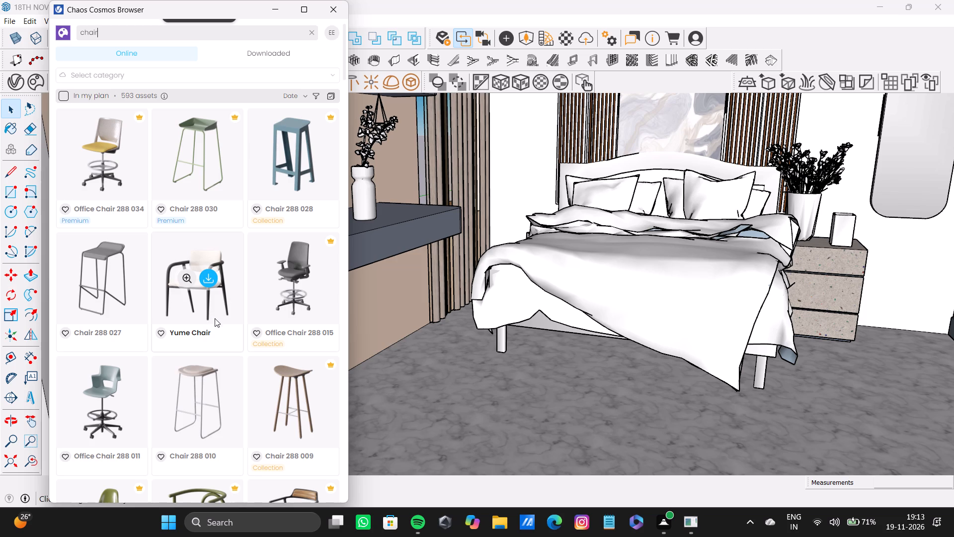
scroll(257, 341, "up", 2)
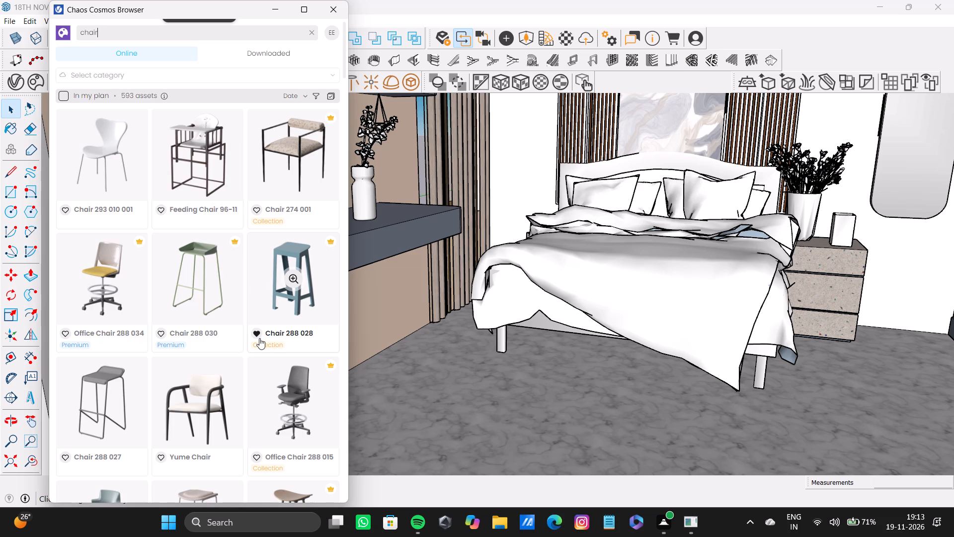
scroll(259, 338, "up", 4)
scroll(233, 333, "down", 3)
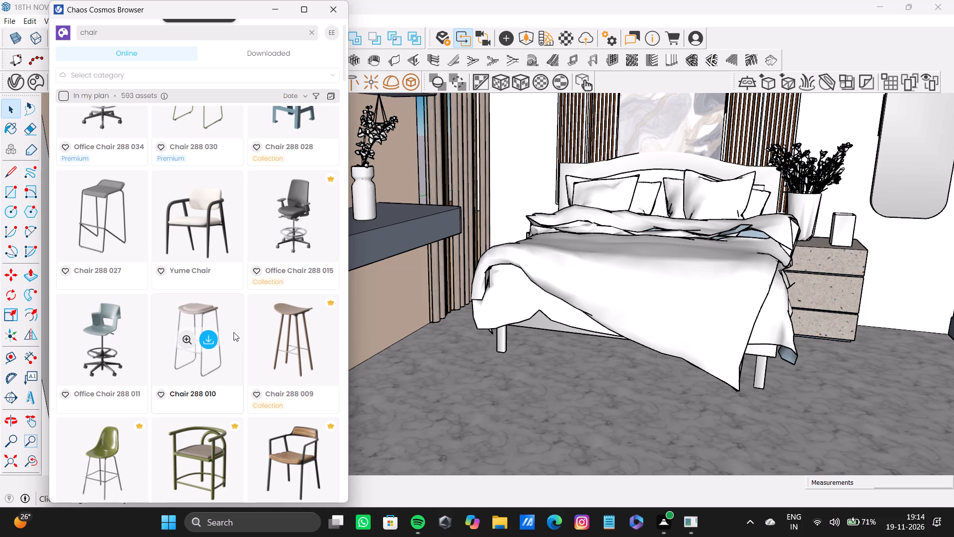
scroll(234, 332, "down", 3)
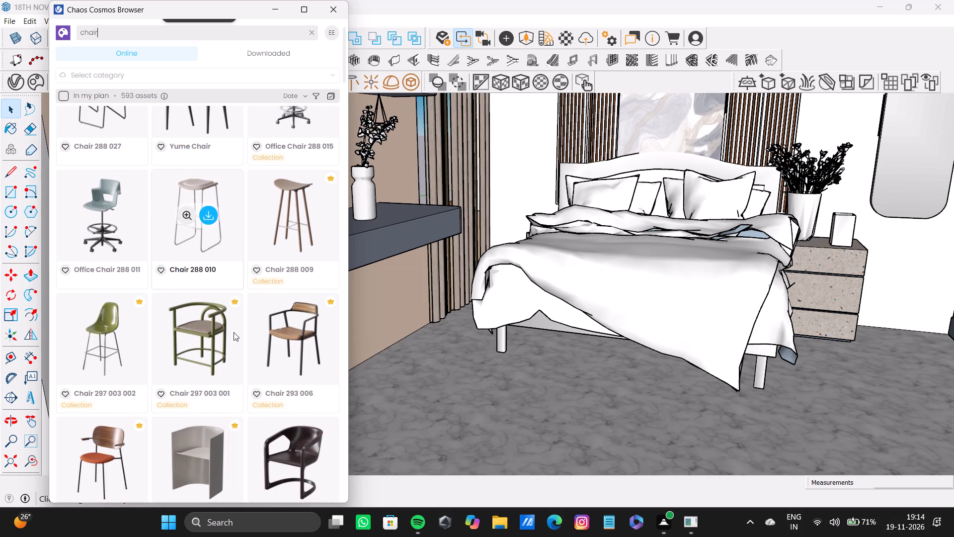
scroll(236, 332, "down", 6)
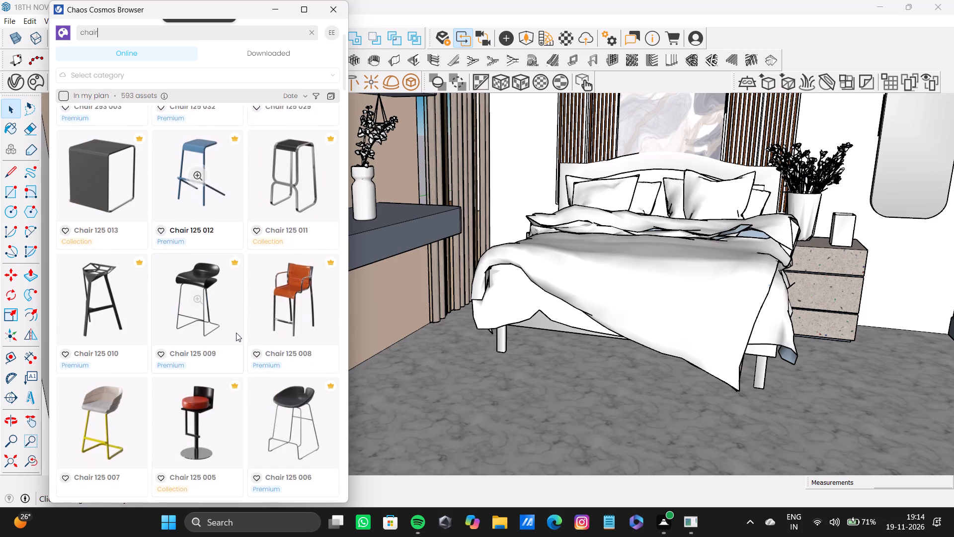
scroll(249, 336, "down", 11)
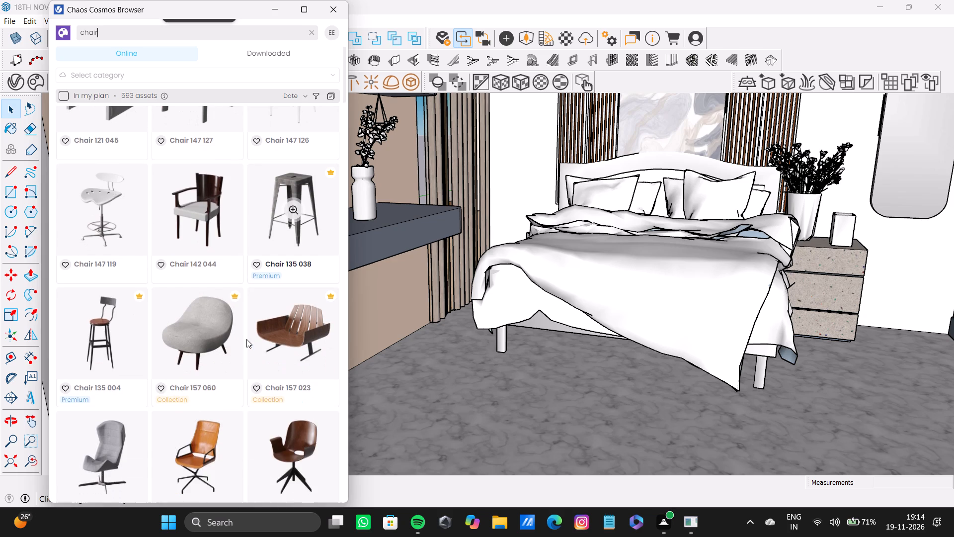
scroll(245, 340, "down", 5)
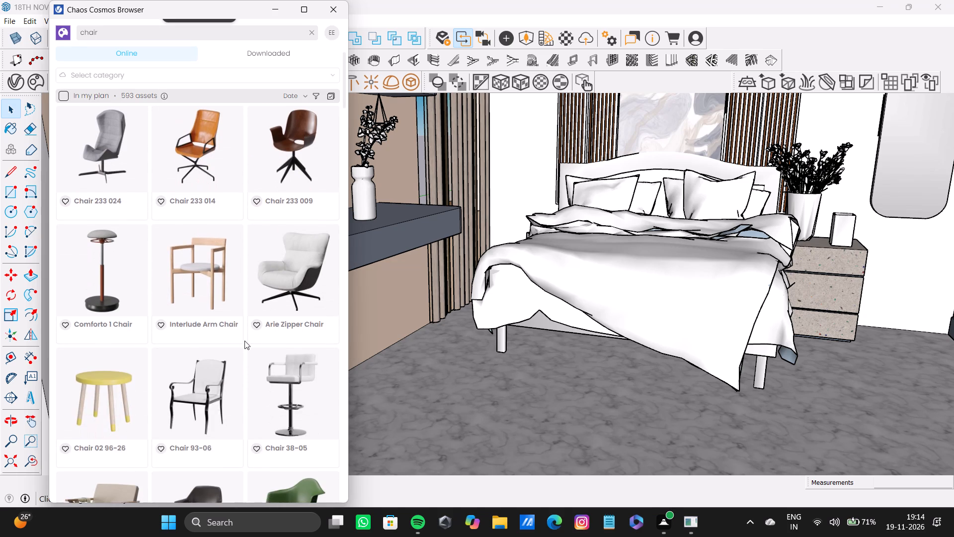
Download Chair 233 024 and place it on the bedroom floor beside the wall-mounted desk.
scroll(244, 341, "up", 1)
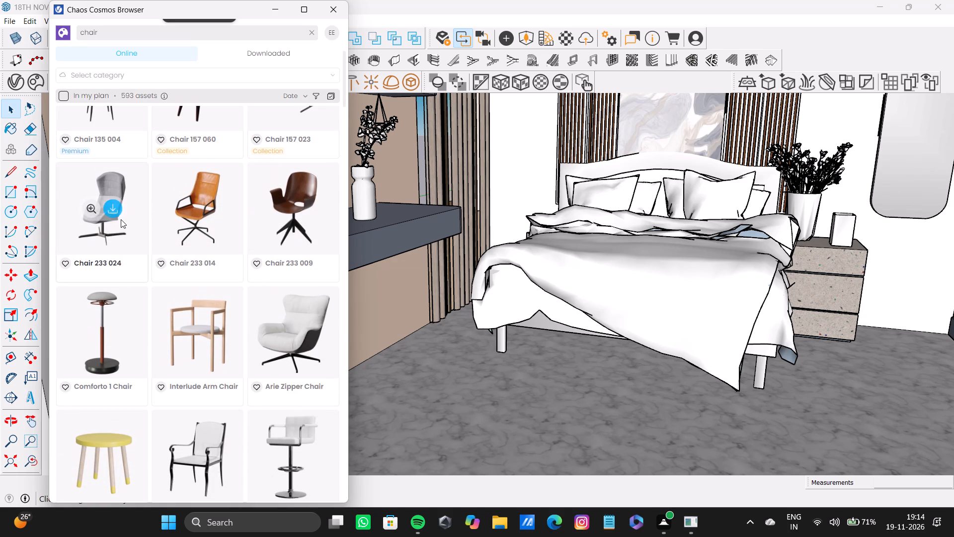
left_click(113, 210)
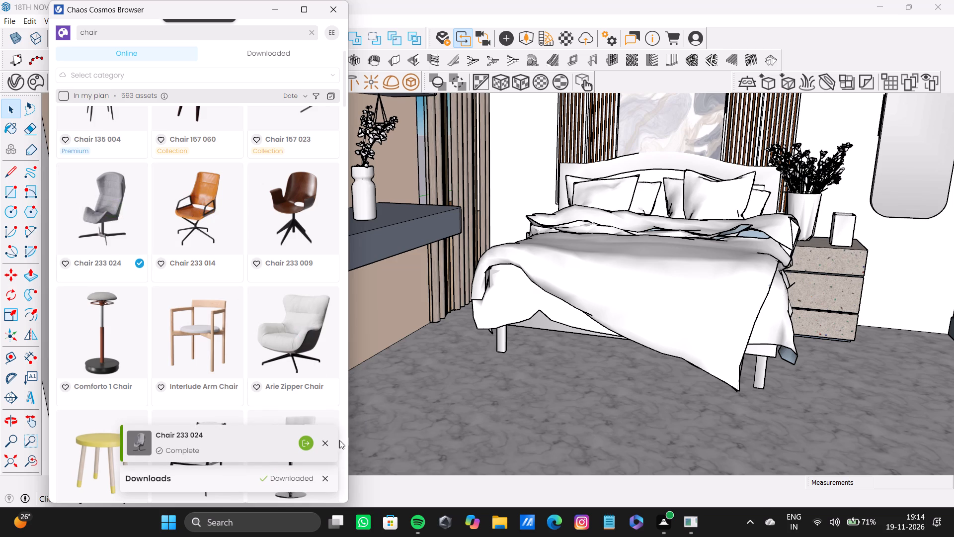
left_click(302, 445)
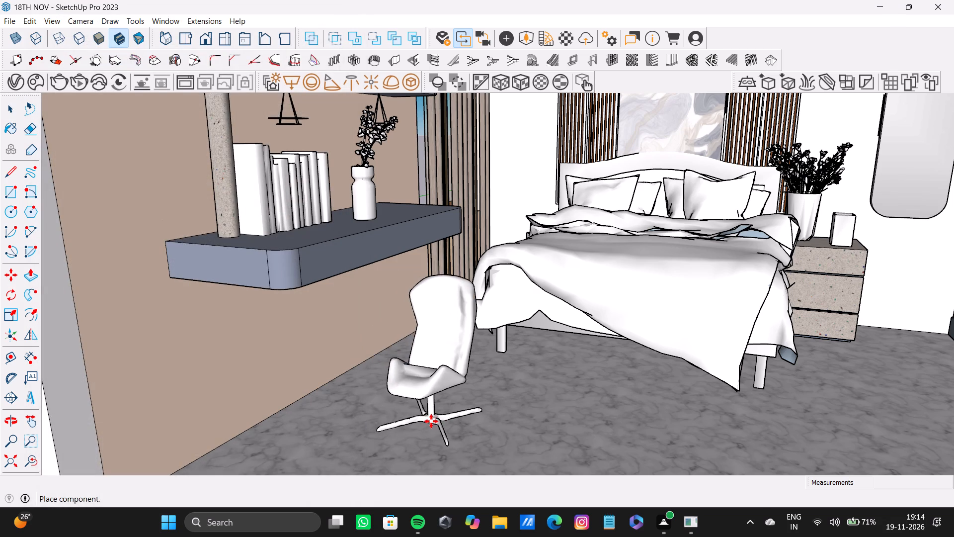
left_click(431, 421)
key("space")
Scale the placed chair up uniformly from its upper corner, and close the asset library.
left_click(459, 317)
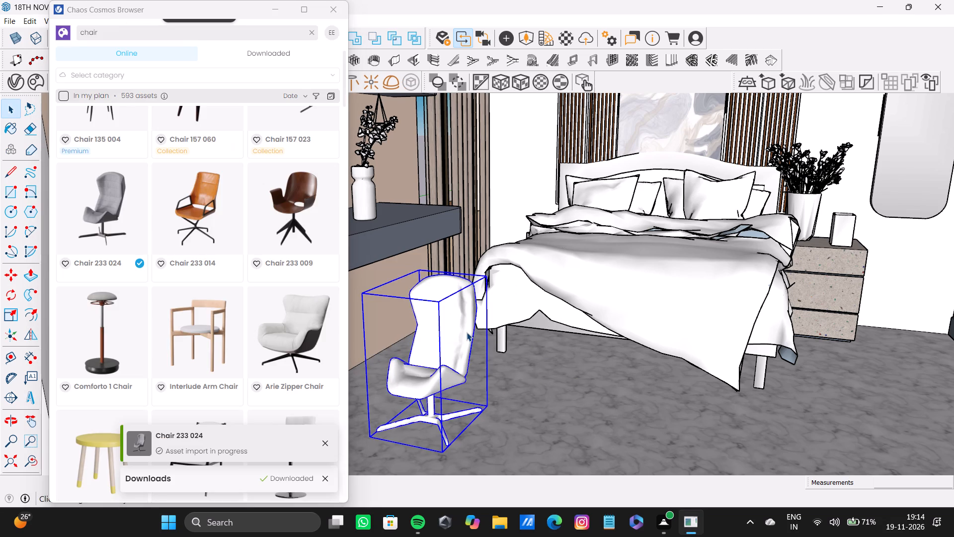
key("s")
left_click_drag(419, 269, 419, 207)
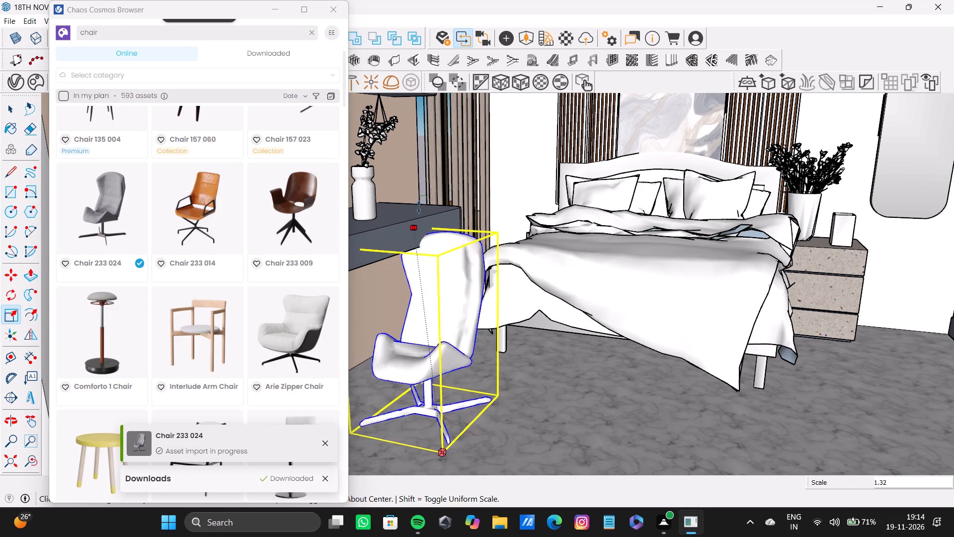
left_click_drag(419, 207, 420, 172)
scroll(473, 271, "down", 4)
middle_click_drag(472, 276, 406, 209, "shift")
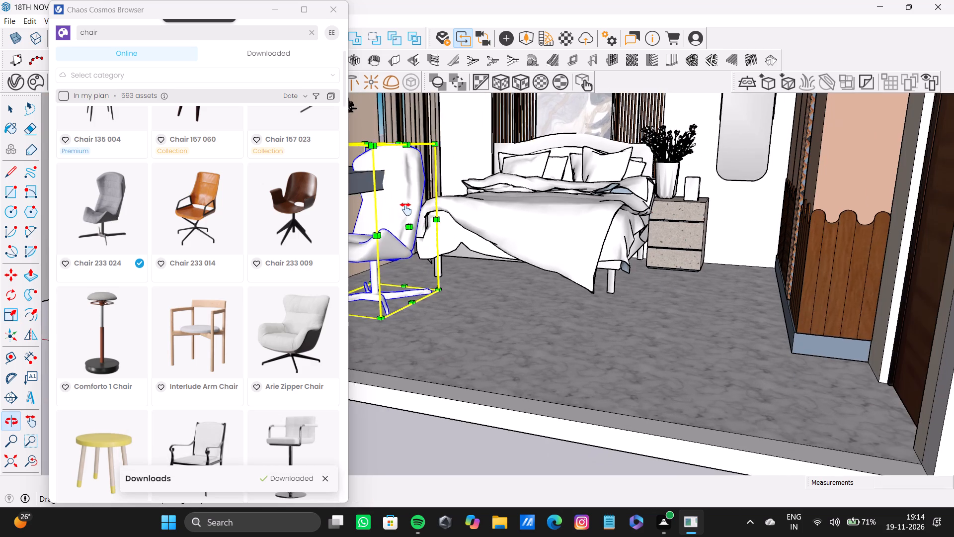
middle_click_drag(406, 209, 405, 209, "shift")
left_click(338, 13)
Move the enlarged chair across the floor, away from the wall-mounted desk, so it clears the desk edge.
middle_click_drag(404, 186, 391, 208)
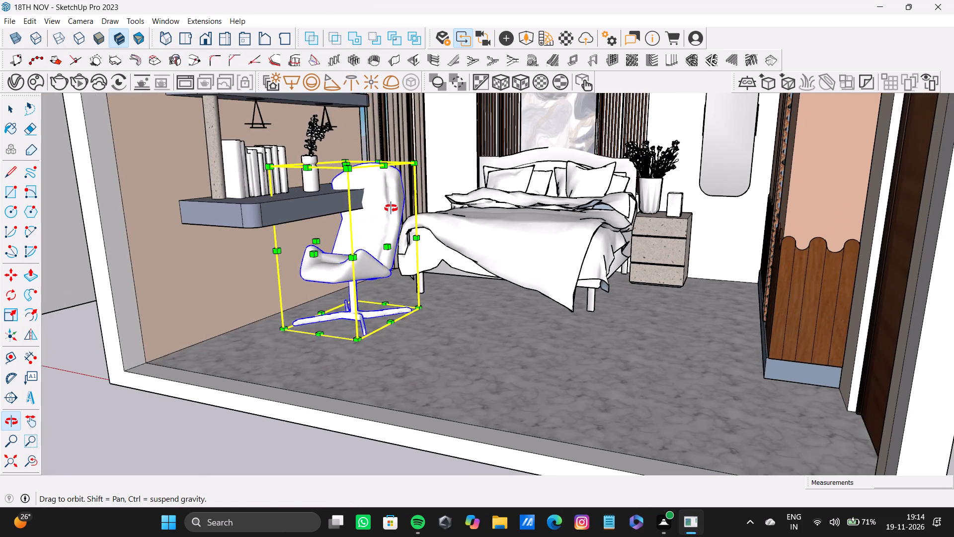
middle_click_drag(391, 208, 416, 216)
key("m")
left_click_drag(370, 351, 380, 351)
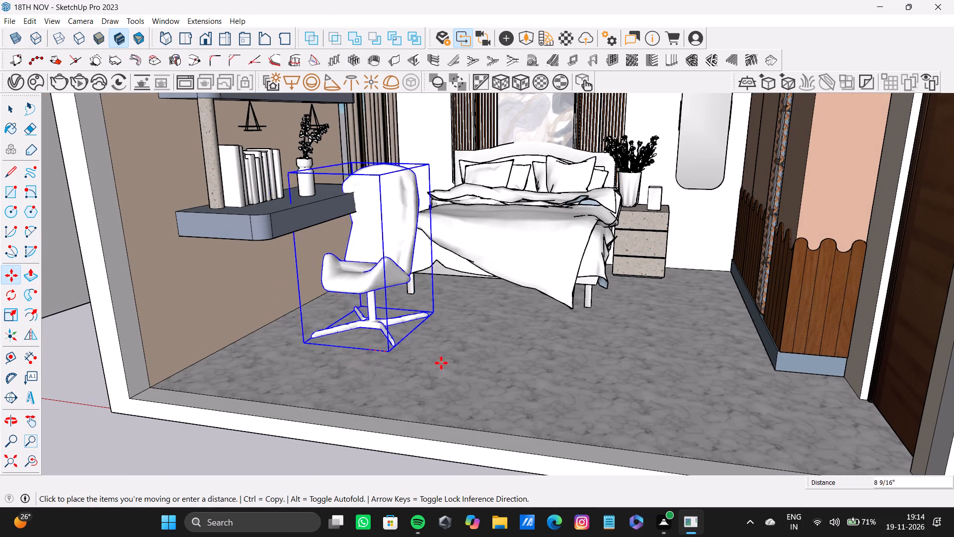
left_click(434, 366)
Rotate the chair 90 degrees about the vertical axis so it faces the wall-mounted desk.
key("a")
middle_click_drag(385, 175, 385, 201)
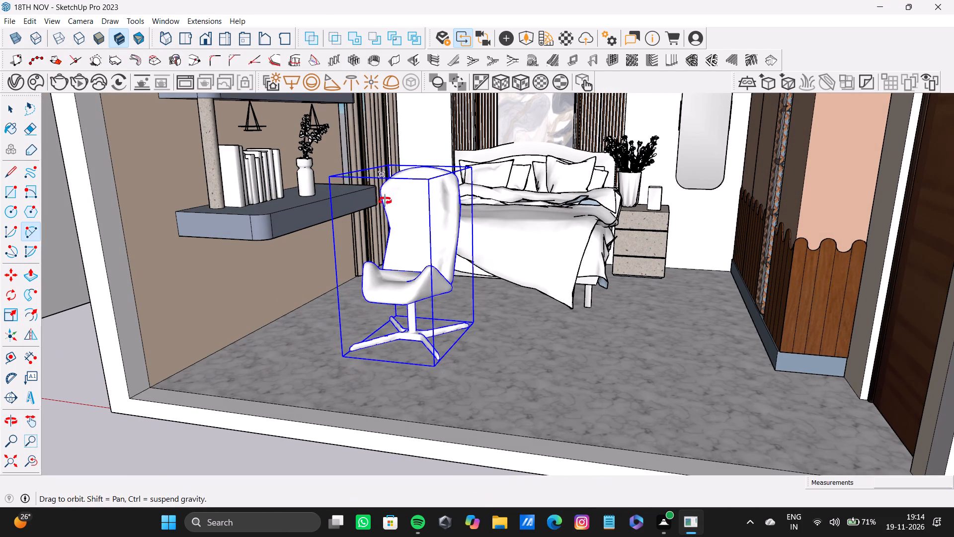
middle_click_drag(385, 201, 392, 251)
key("q")
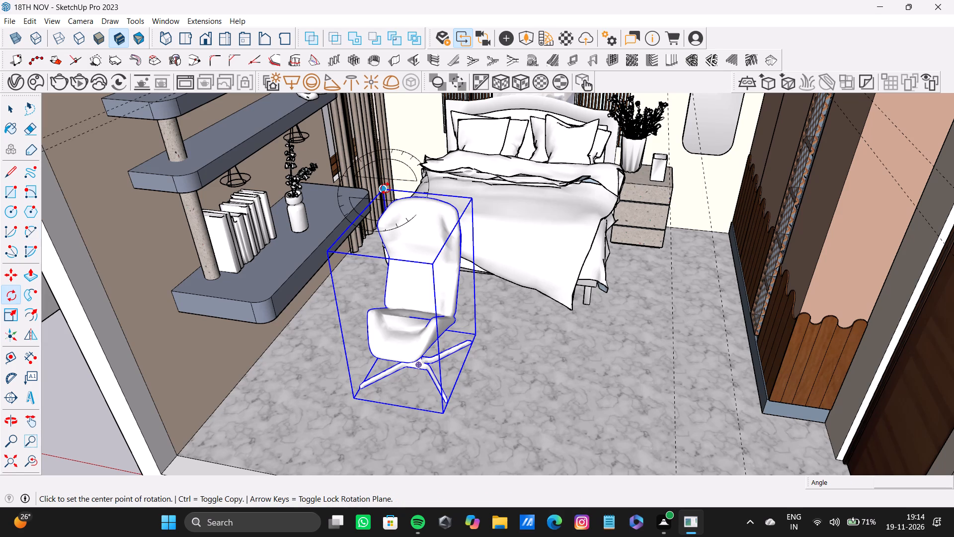
key("Up")
left_click(384, 189)
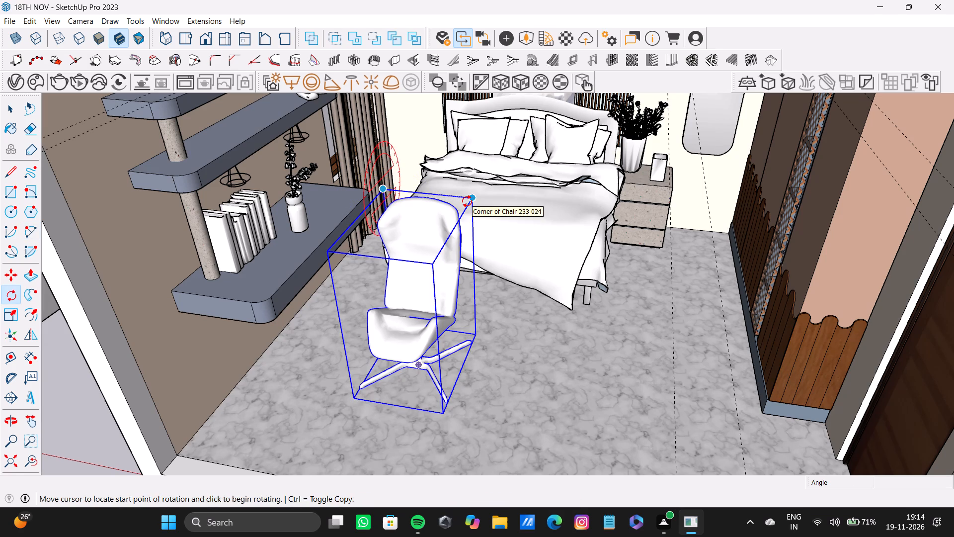
key("space")
type("q")
key("Up")
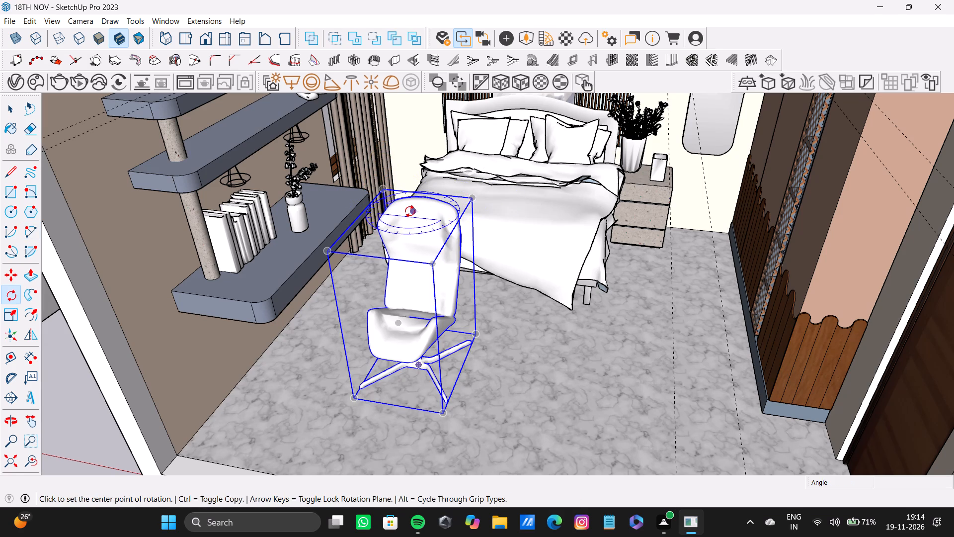
left_click(385, 191)
left_click(472, 201)
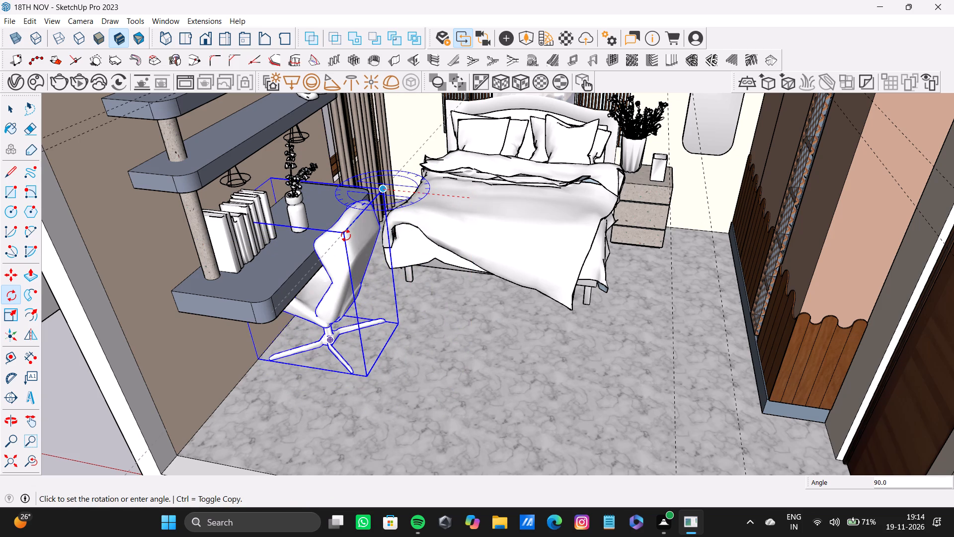
left_click(345, 236)
key("space")
Examine the rotated chair's position at the desk from outside the open side of the room.
scroll(403, 284, "down", 4)
middle_click_drag(409, 303, 442, 161)
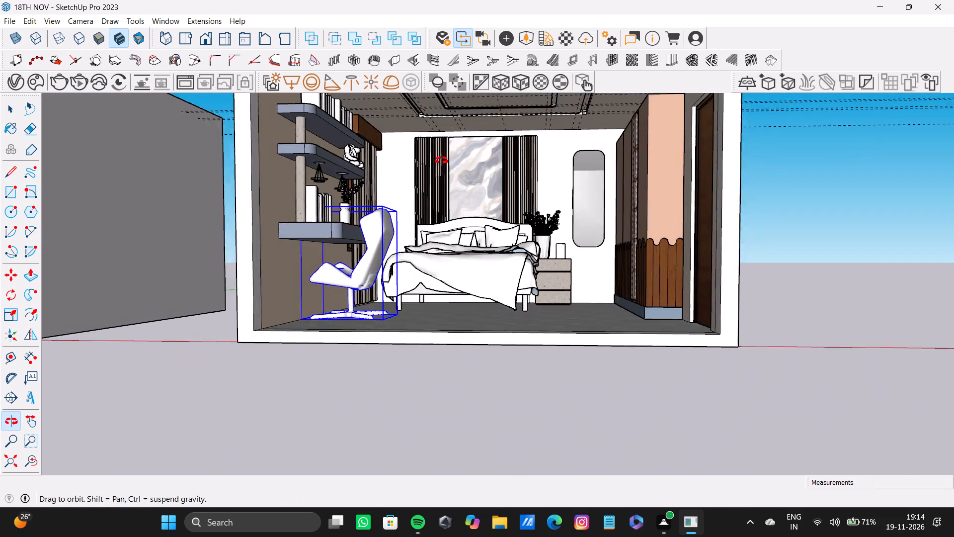
middle_click_drag(442, 161, 422, 172)
key("space")
middle_click_drag(382, 273, 390, 333)
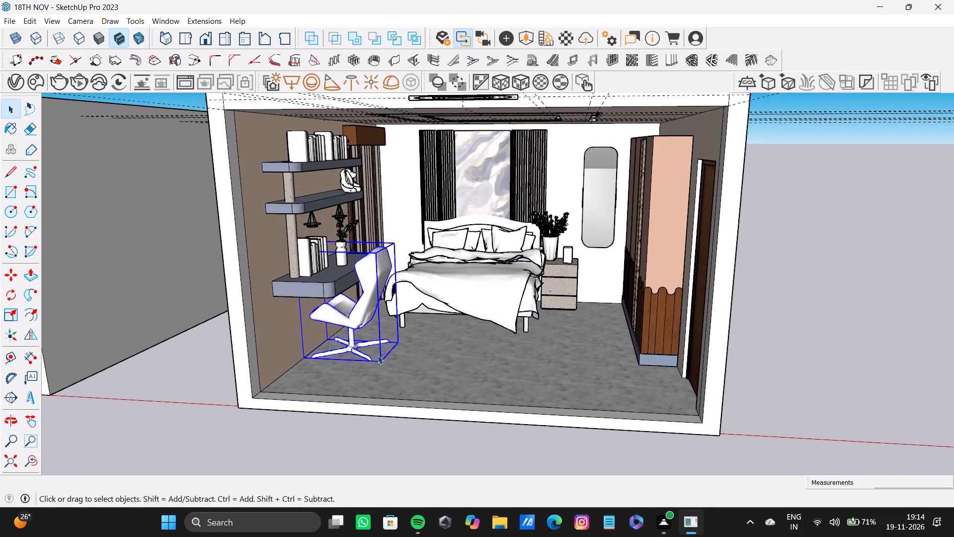
Move the chair about 1' 1 1/16" across the floor, farther away from the wall-mounted desk.
key("m")
left_click(380, 366)
left_click(401, 363)
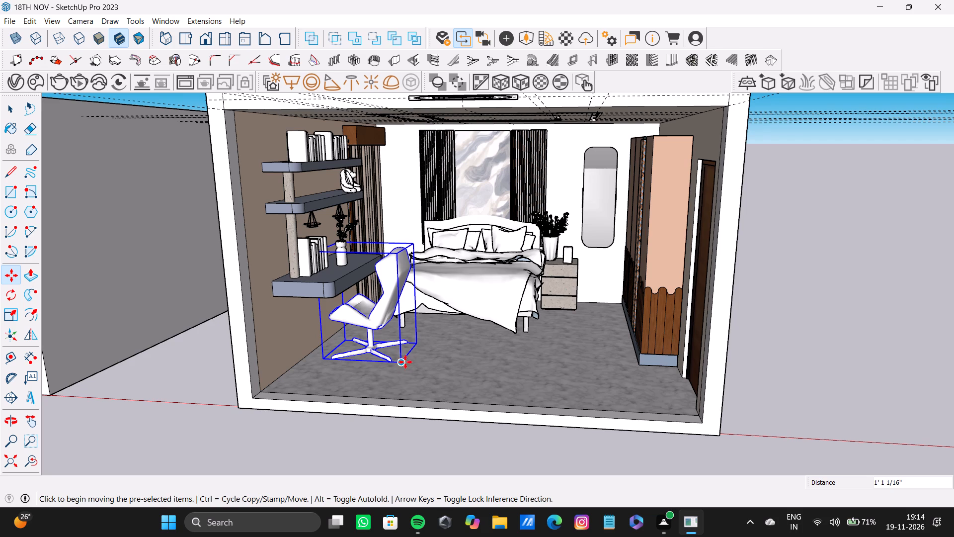
Scale the chair up uniformly by about 1.21 from its upper corner, reduce its depth slightly from the backrest side, and deselect it.
key("s")
left_click_drag(415, 241, 402, 204)
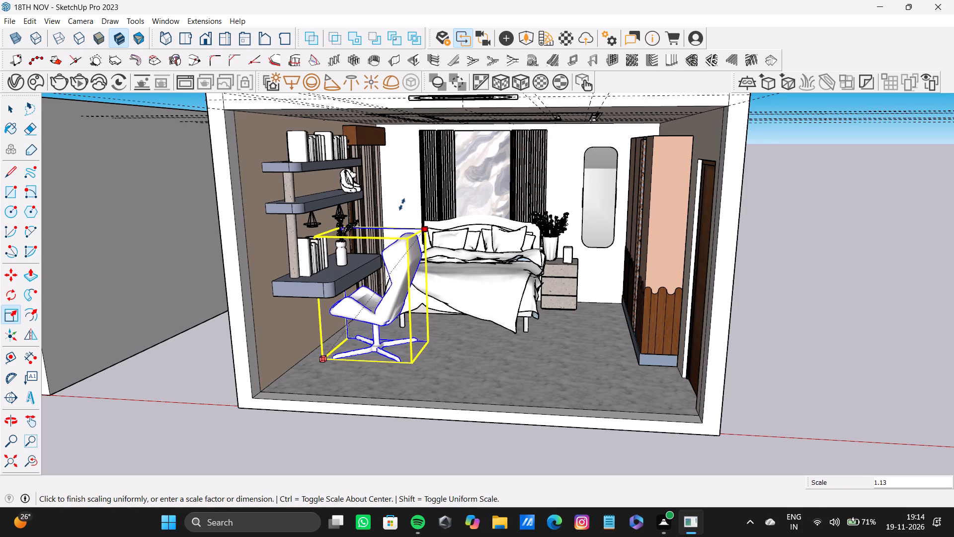
left_click_drag(402, 204, 403, 198)
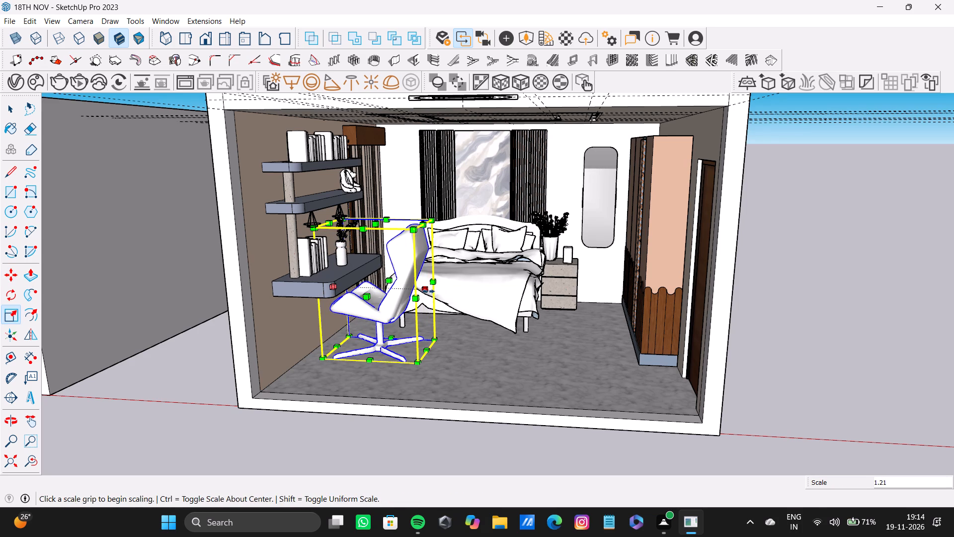
left_click_drag(428, 291, 415, 290)
middle_click(361, 311)
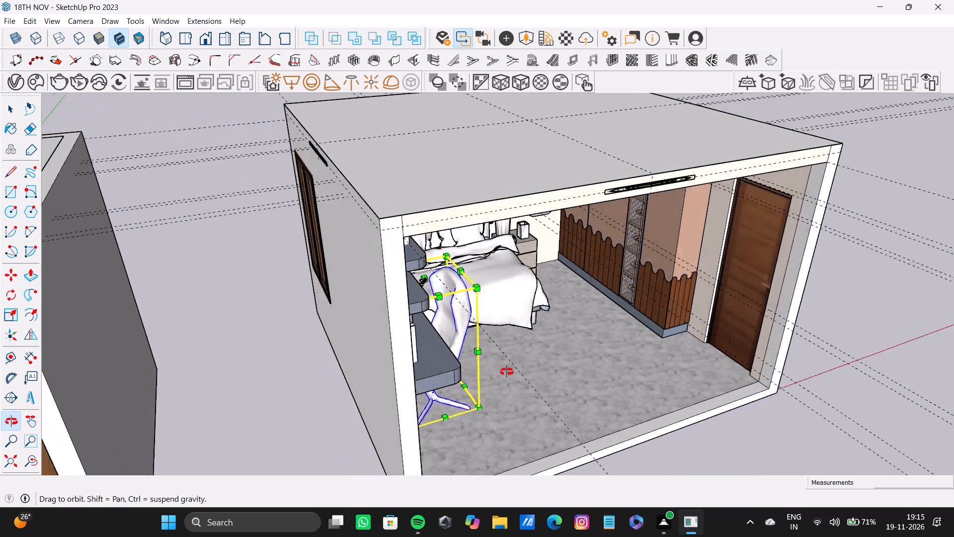
key("space")
left_click(825, 260)
Examine the resized chair's proportions and placement against the desk, bed and wardrobe from several angles through the room's open side.
scroll(549, 209, "down", 4)
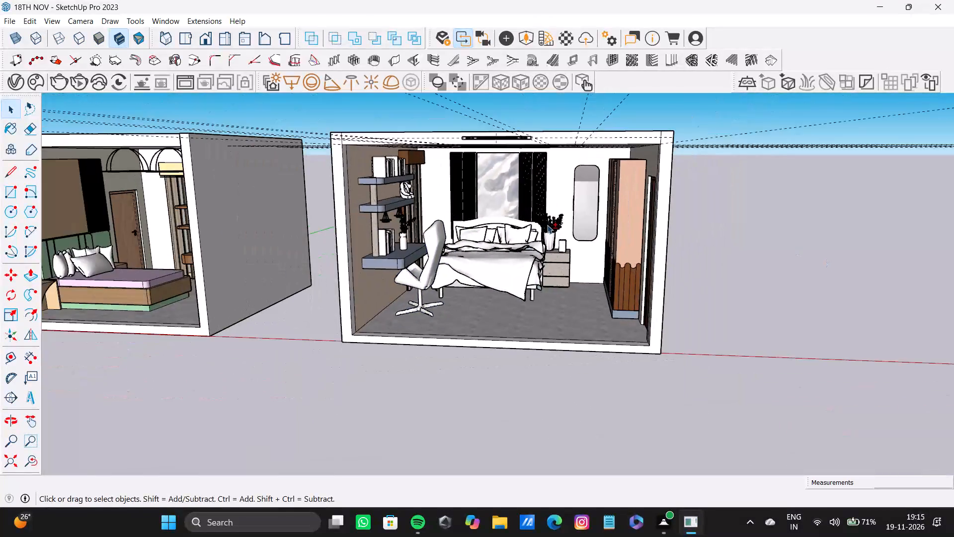
middle_click_drag(545, 230, 434, 232, "shift")
scroll(465, 304, "up", 4)
middle_click_drag(467, 302, 532, 303)
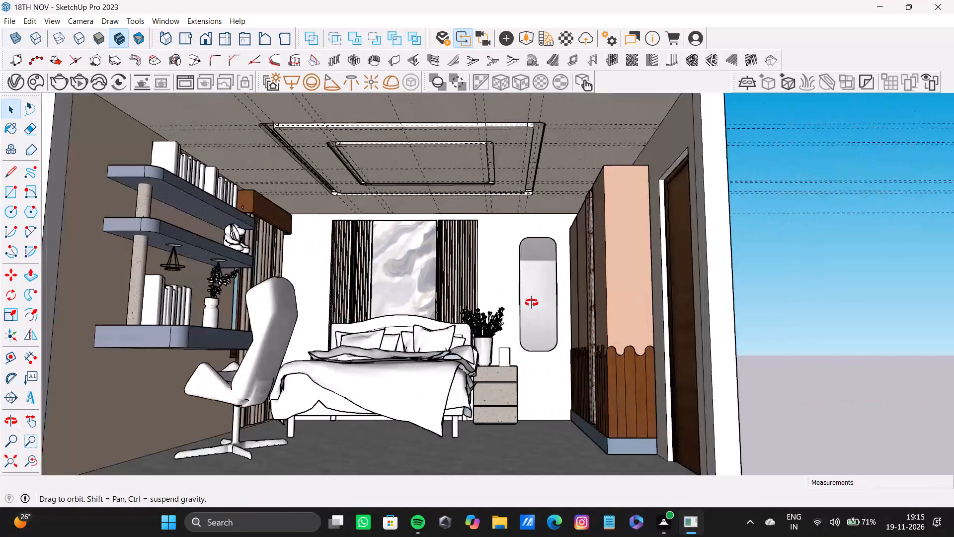
middle_click_drag(532, 303, 584, 314)
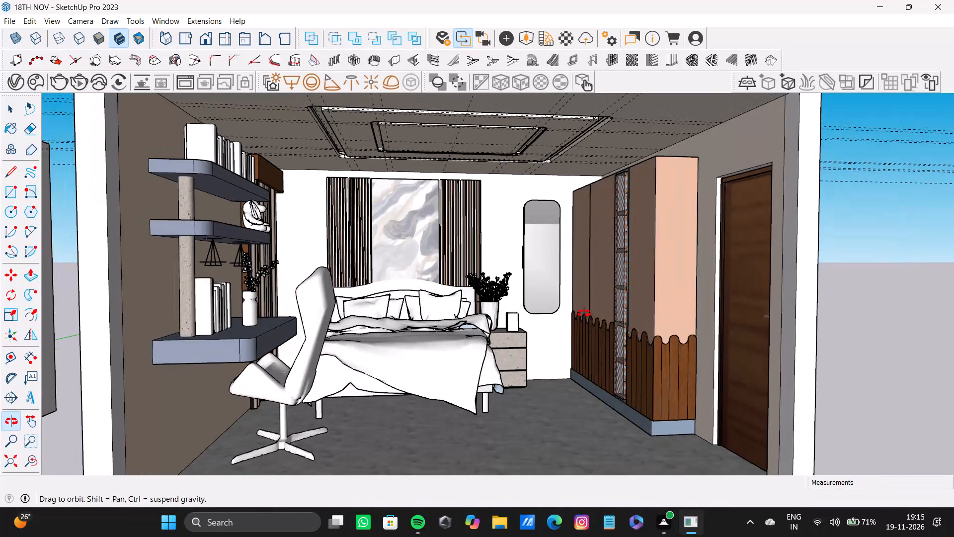
middle_click_drag(584, 314, 591, 318)
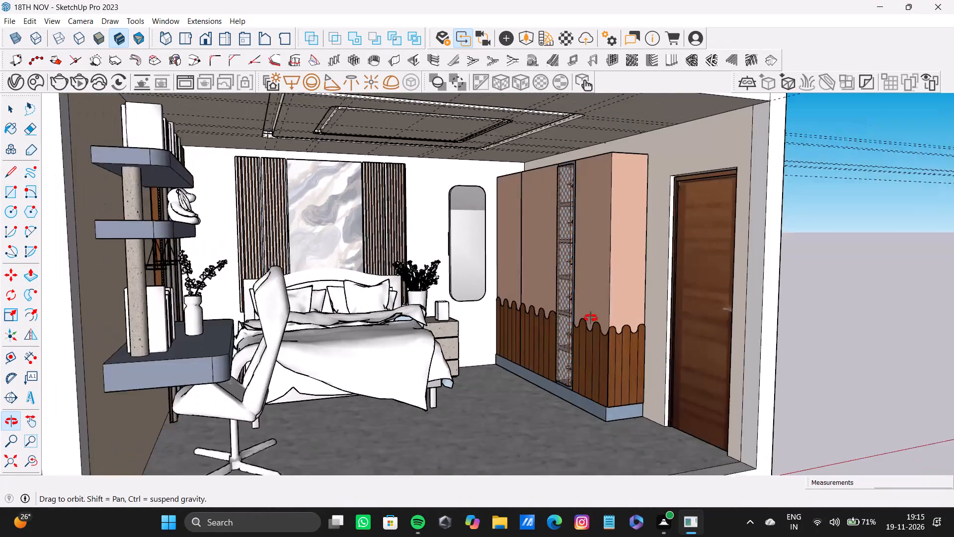
middle_click_drag(591, 318, 597, 308)
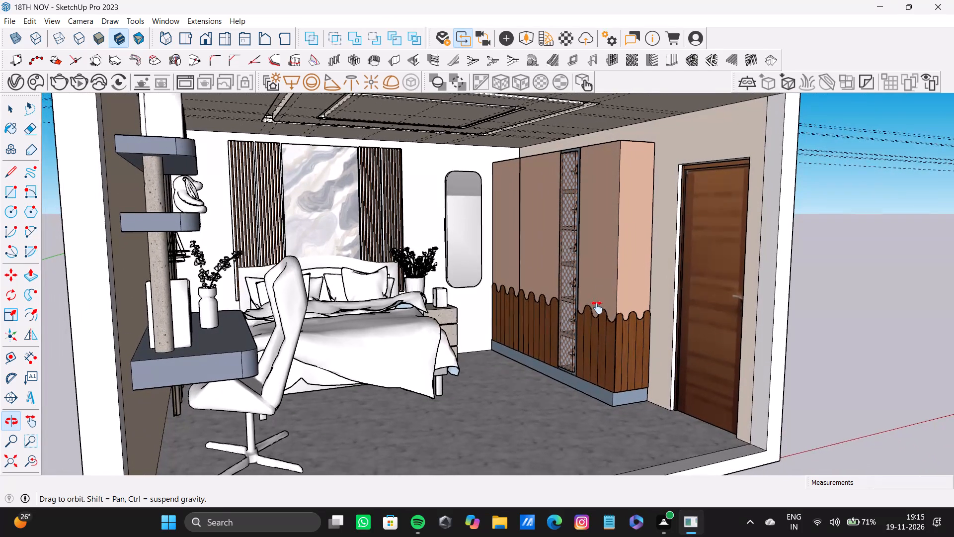
middle_click_drag(597, 308, 596, 312)
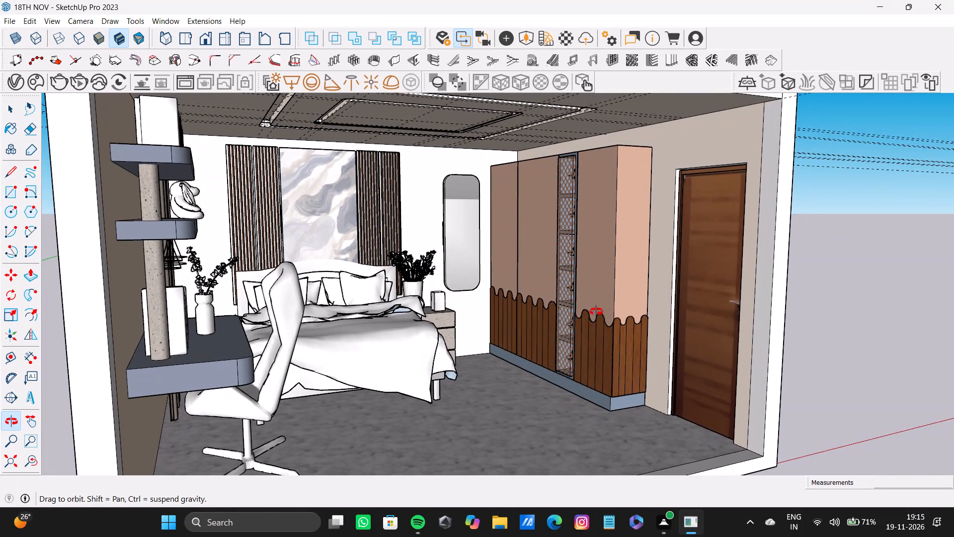
middle_click_drag(596, 312, 595, 327)
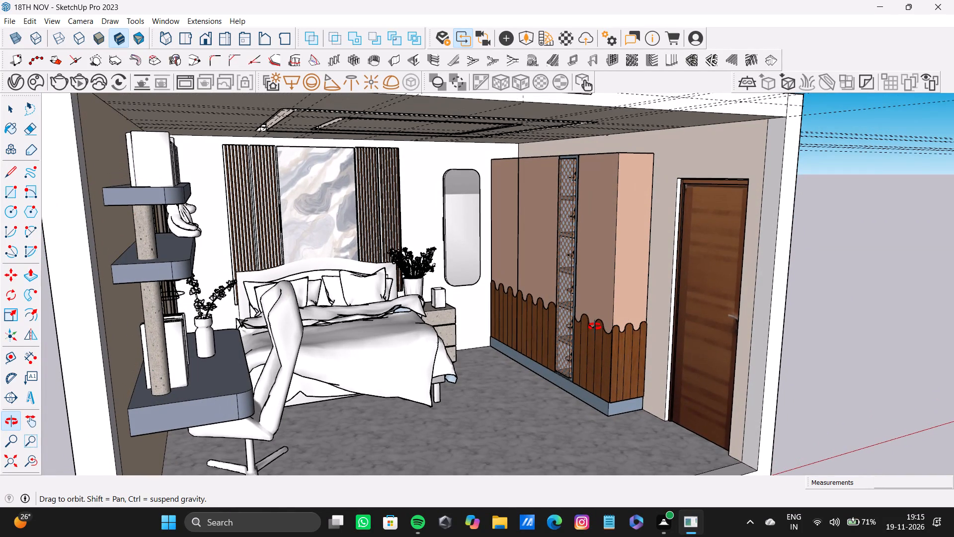
middle_click_drag(595, 327, 568, 342)
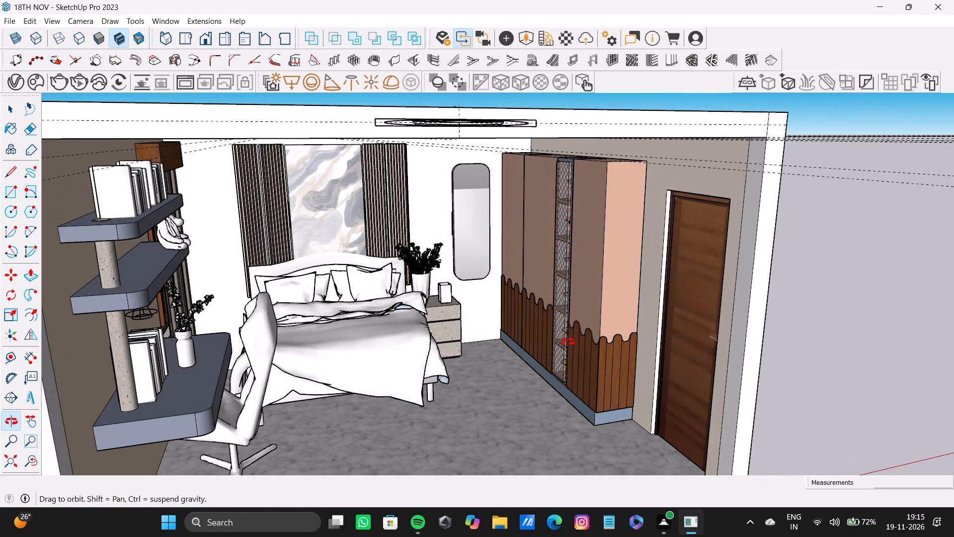
middle_click_drag(568, 342, 538, 340)
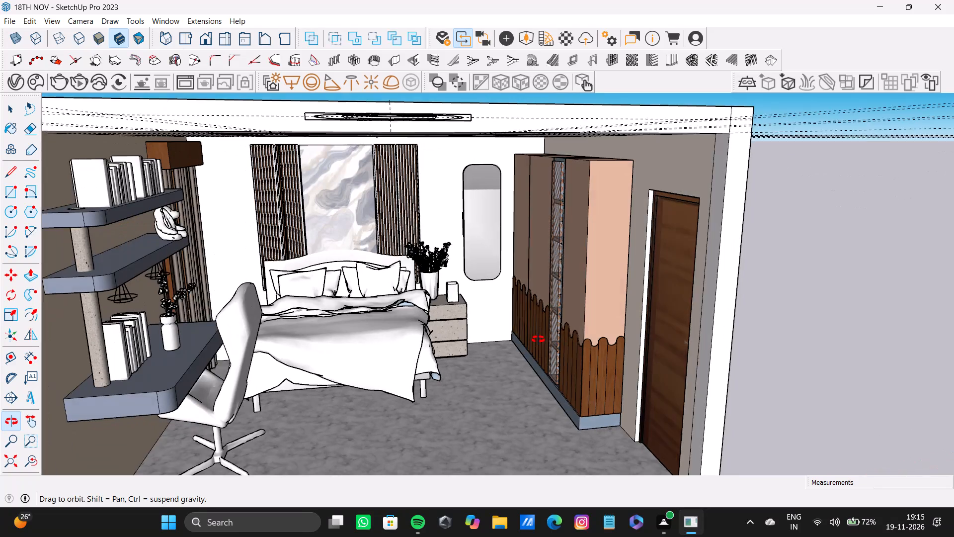
middle_click_drag(538, 340, 522, 338)
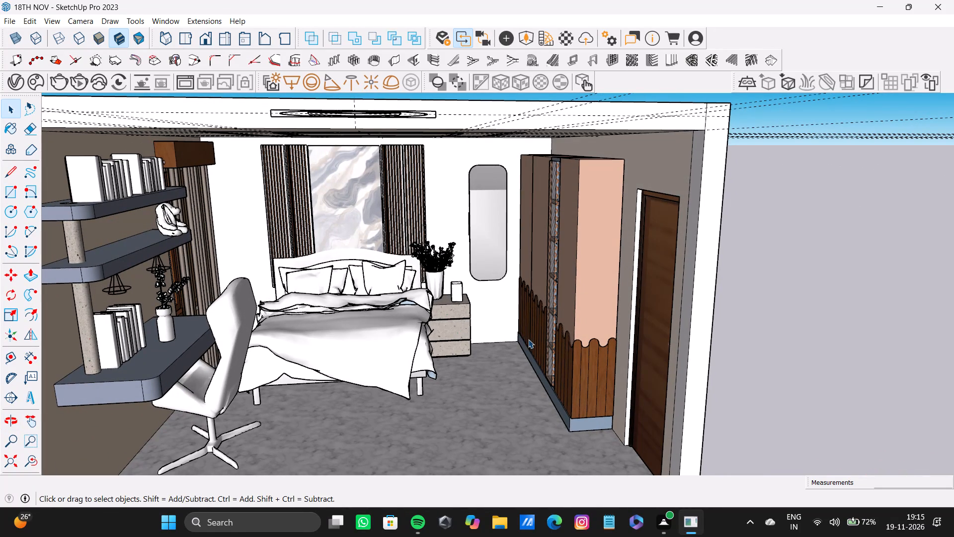
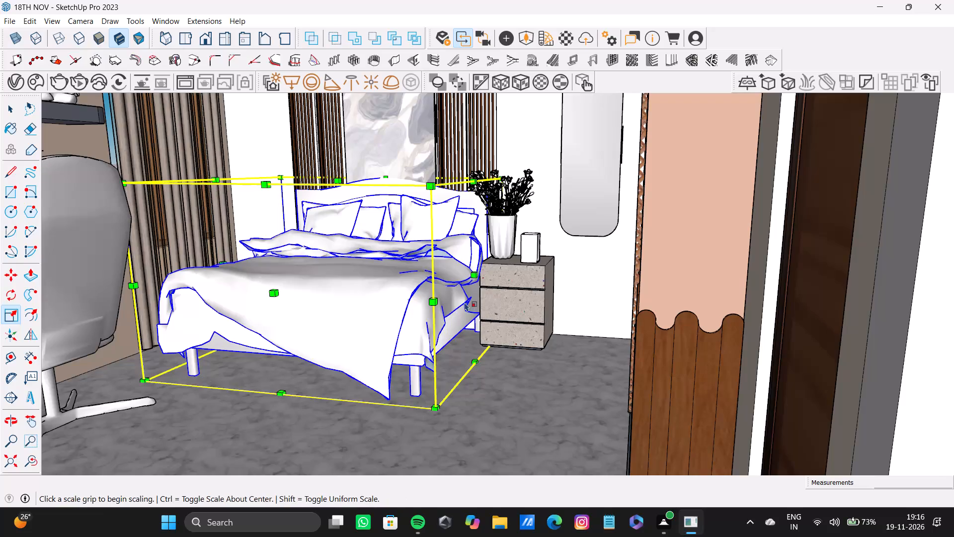
Scale the bed narrower along the red axis from its bedside-table side to about 0.97, and deselect it.
left_click_drag(472, 277, 464, 279)
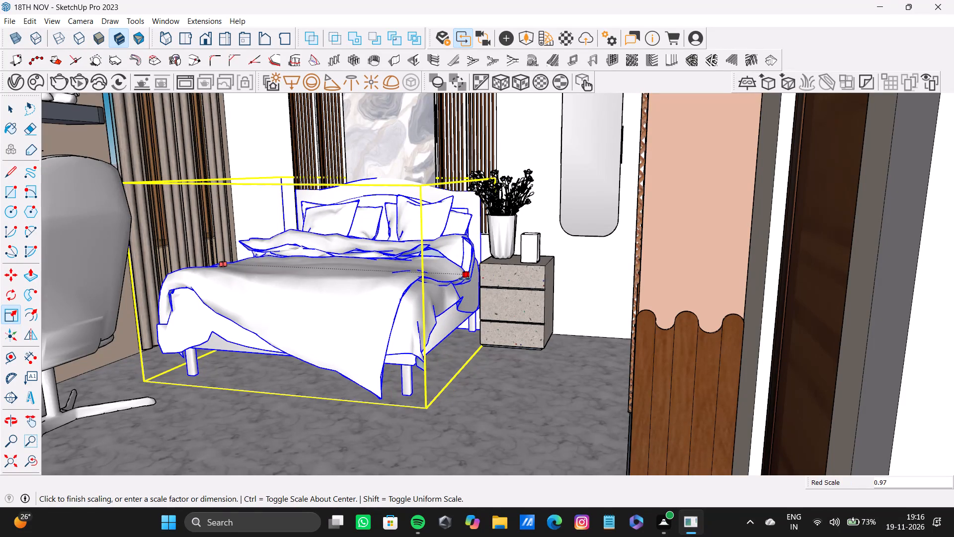
left_click_drag(464, 279, 461, 277)
key("space")
scroll(469, 329, "down", 5)
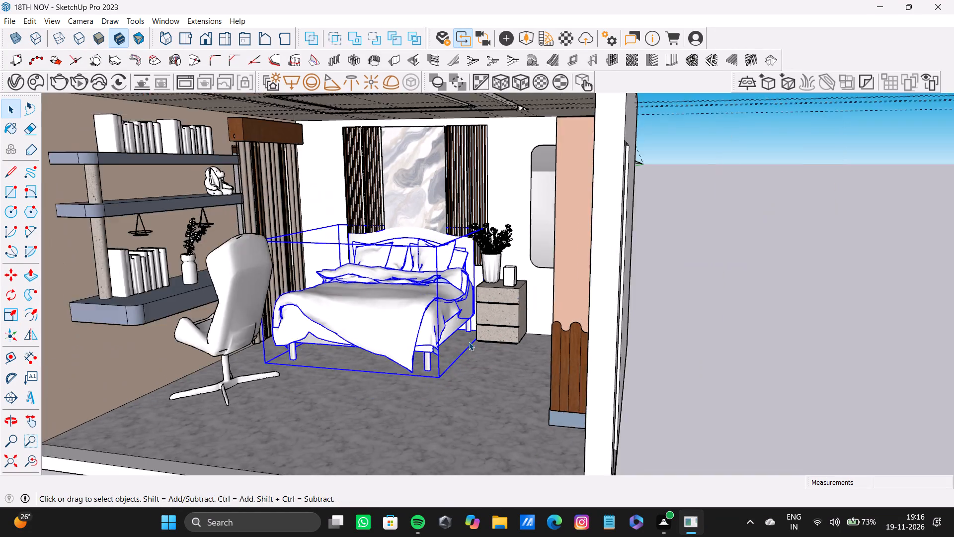
middle_click_drag(469, 342, 441, 375)
scroll(441, 367, "down", 4)
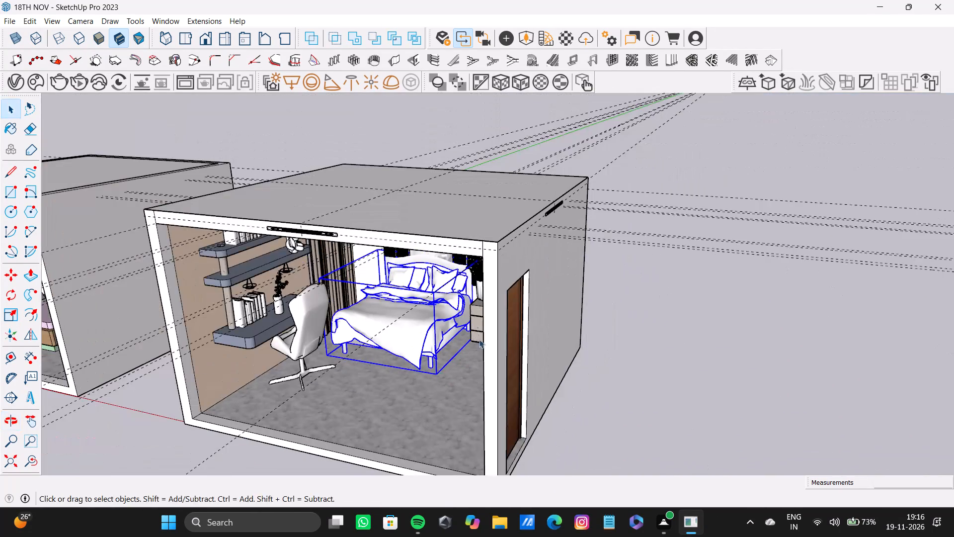
key("space")
left_click(759, 199)
Preview the bedroom from a front view through its open side with a V-Ray interactive render, and stop the render.
scroll(409, 392, "up", 5)
middle_click_drag(409, 388, 504, 355)
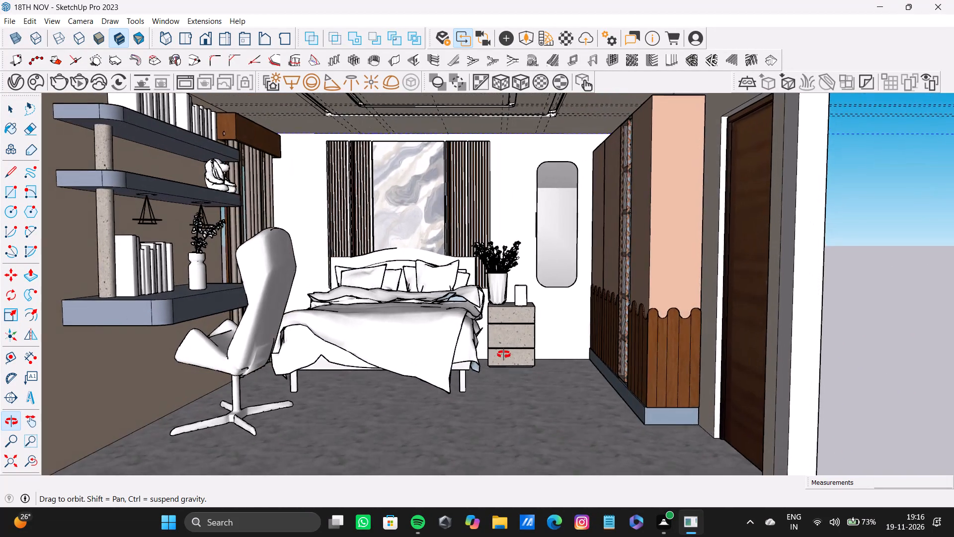
middle_click_drag(504, 355, 518, 373)
scroll(514, 368, "down", 2)
middle_click_drag(497, 356, 470, 331, "shift")
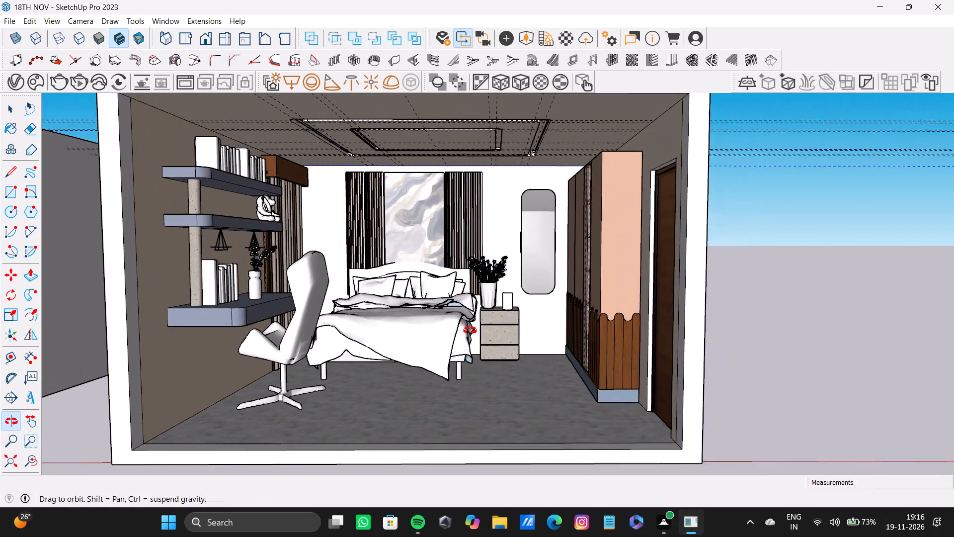
middle_click_drag(470, 331, 476, 340, "shift")
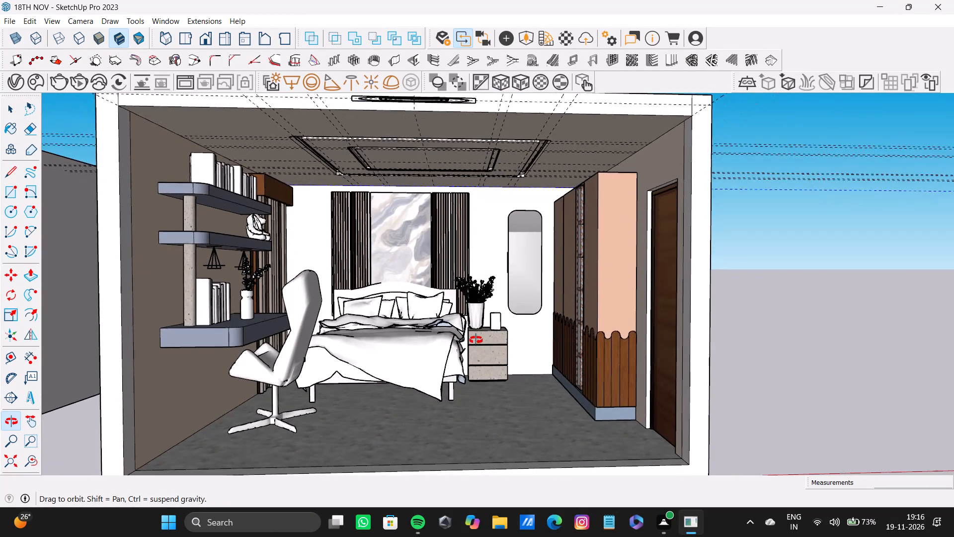
middle_click_drag(476, 340, 479, 335, "shift")
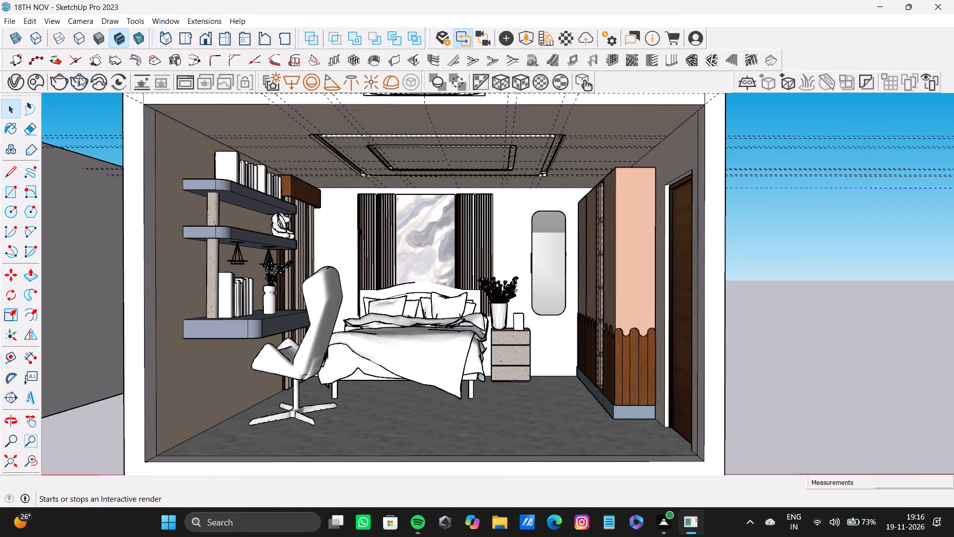
left_click(79, 77)
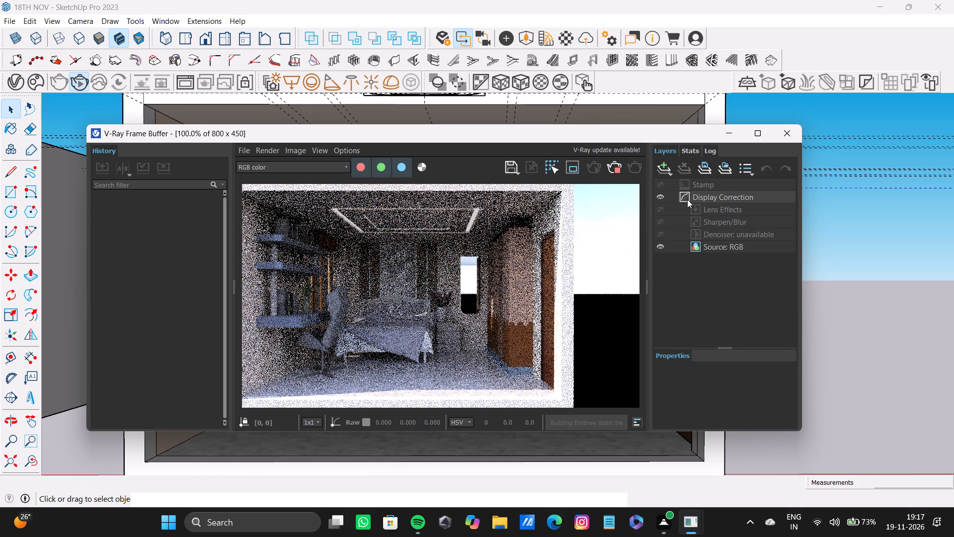
left_click(791, 135)
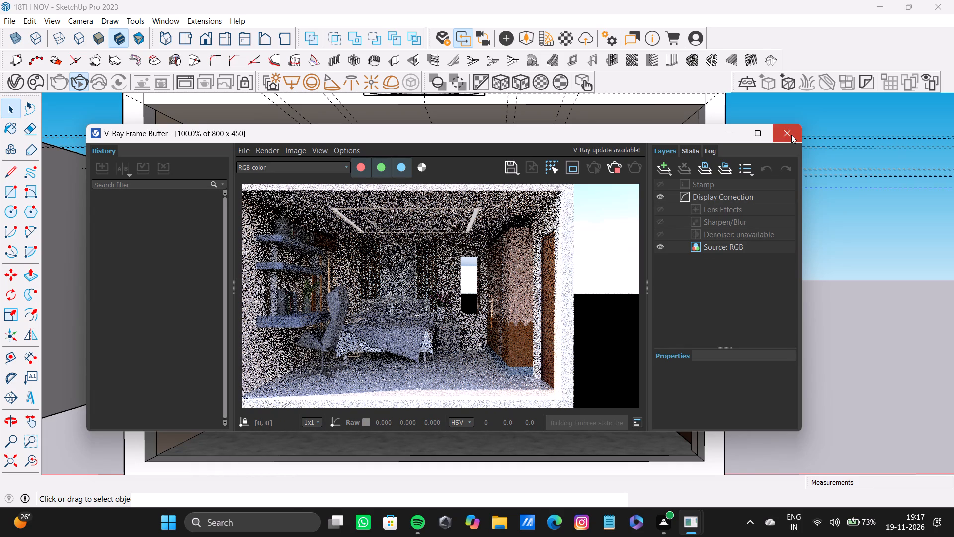
left_click(86, 89)
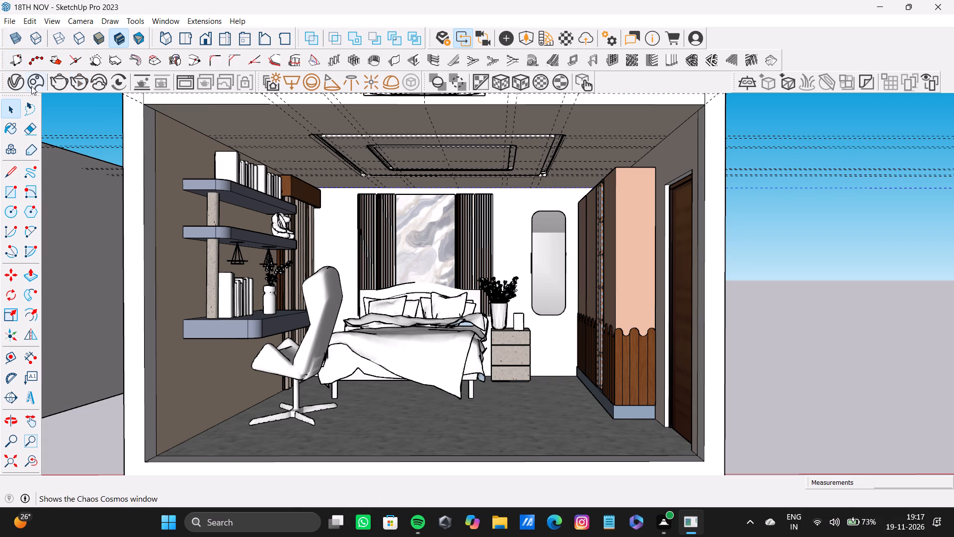
Set the Dome Light's intensity to 1 in the V-Ray Asset Editor.
left_click(15, 86)
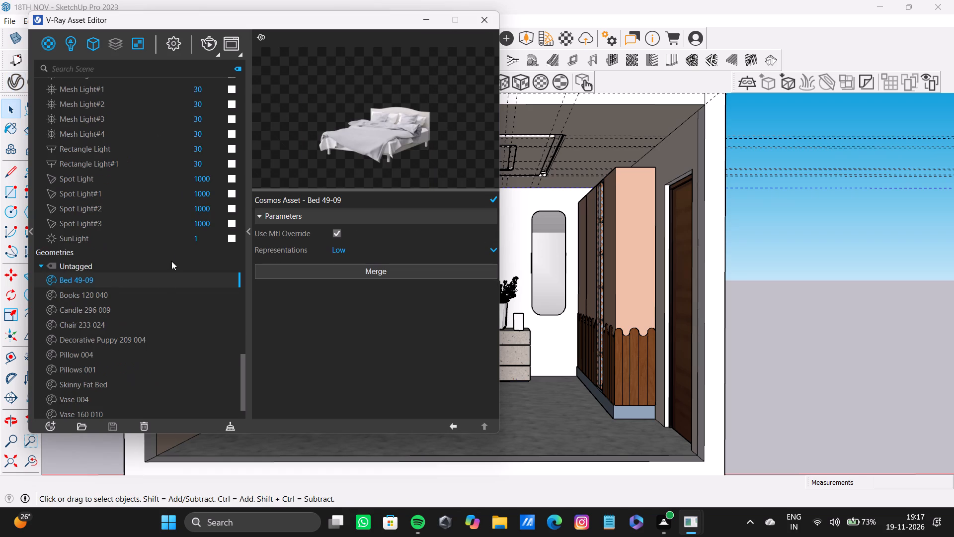
scroll(174, 251, "up", 2)
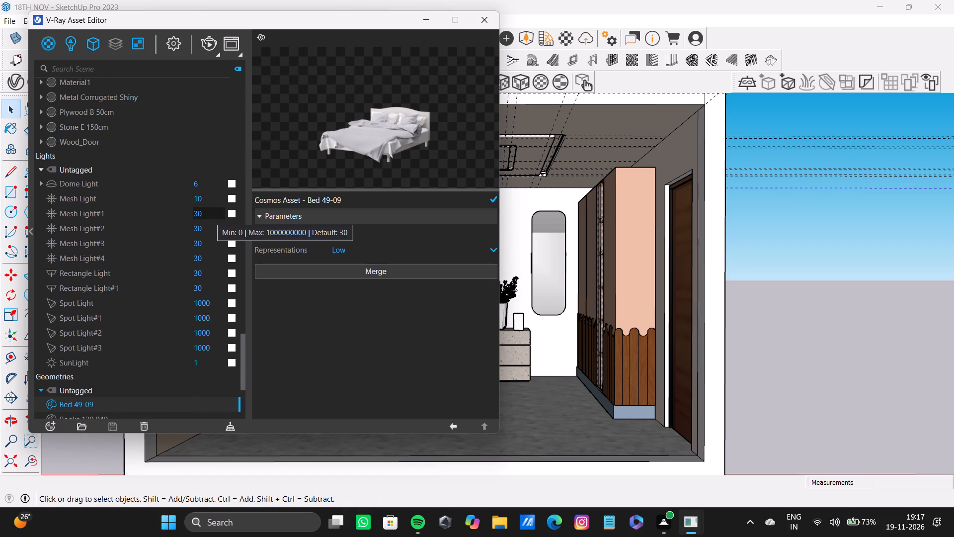
left_click_drag(202, 185, 171, 185)
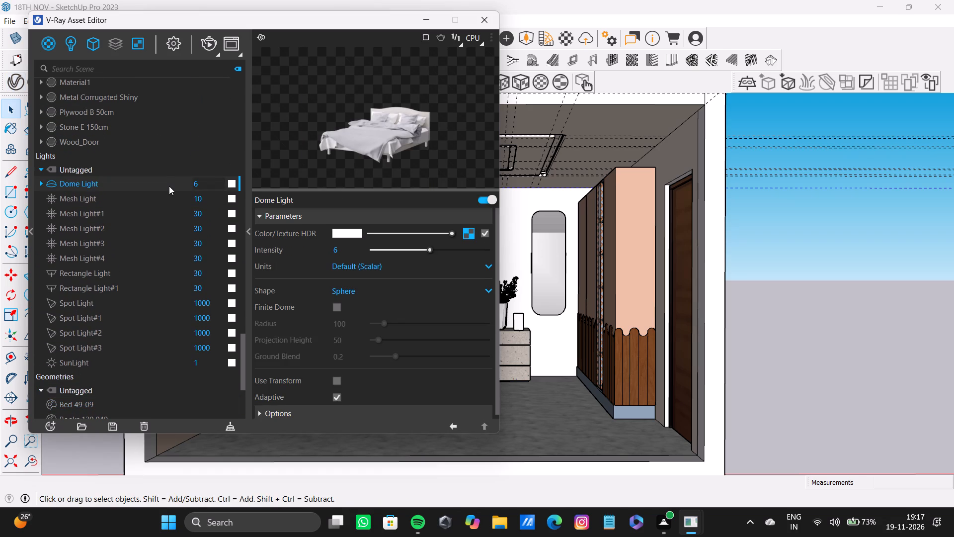
key("BackSpace")
key("1")
key("Return")
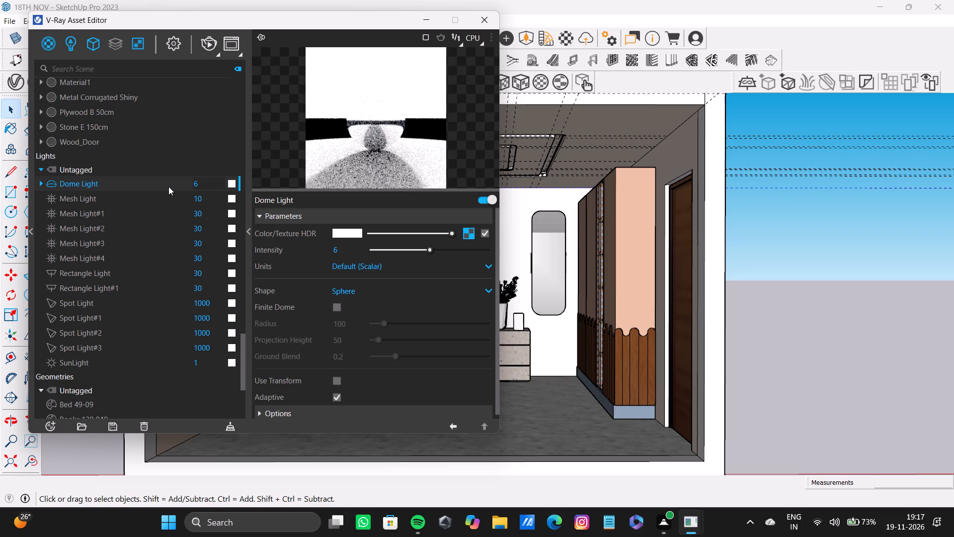
left_click_drag(204, 186, 186, 193)
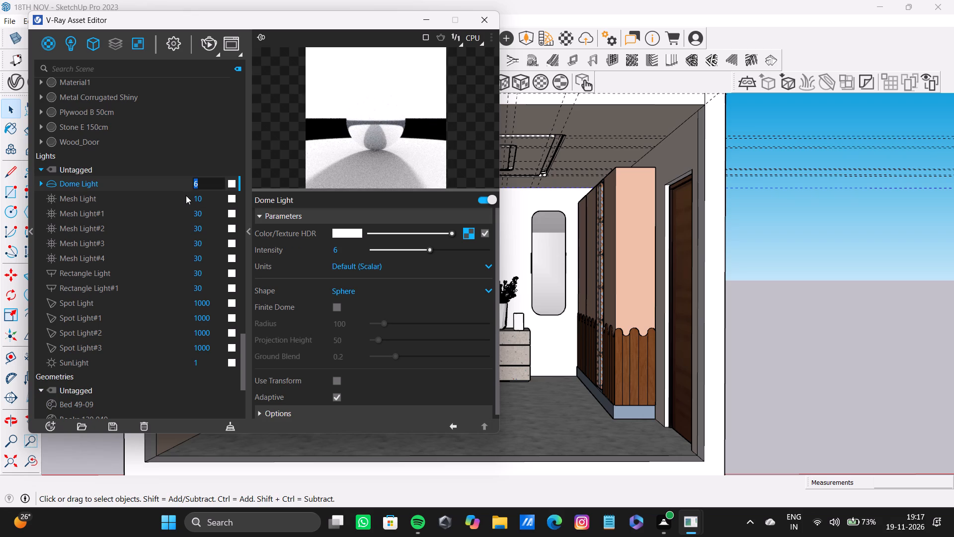
key("BackSpace")
key("1")
key("Return")
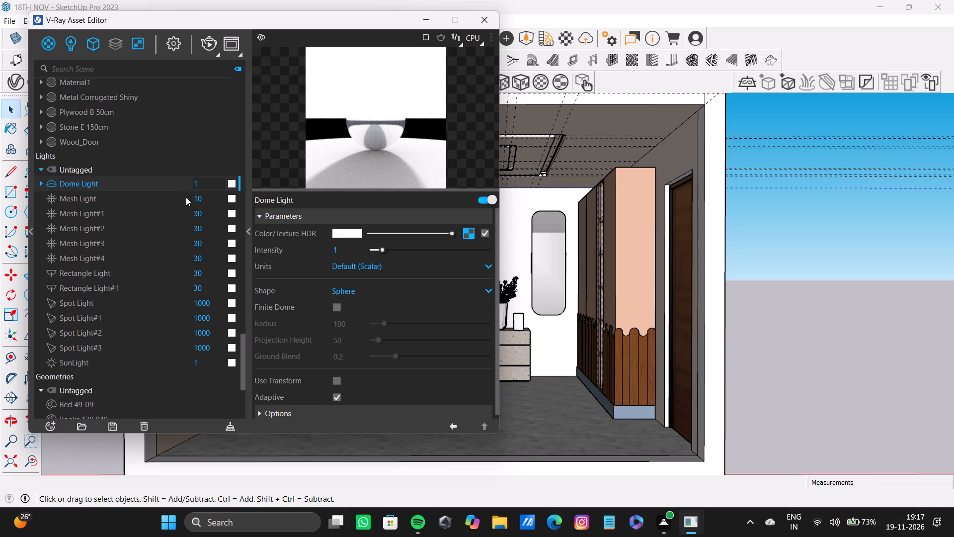
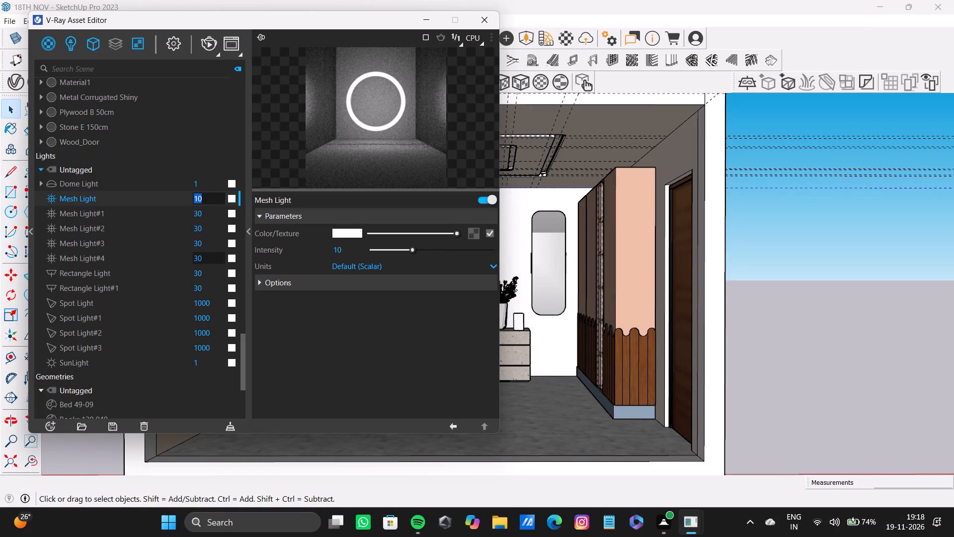
Set the colour temperature of Mesh Light#3 to 3500 K.
left_click_drag(209, 241, 159, 243)
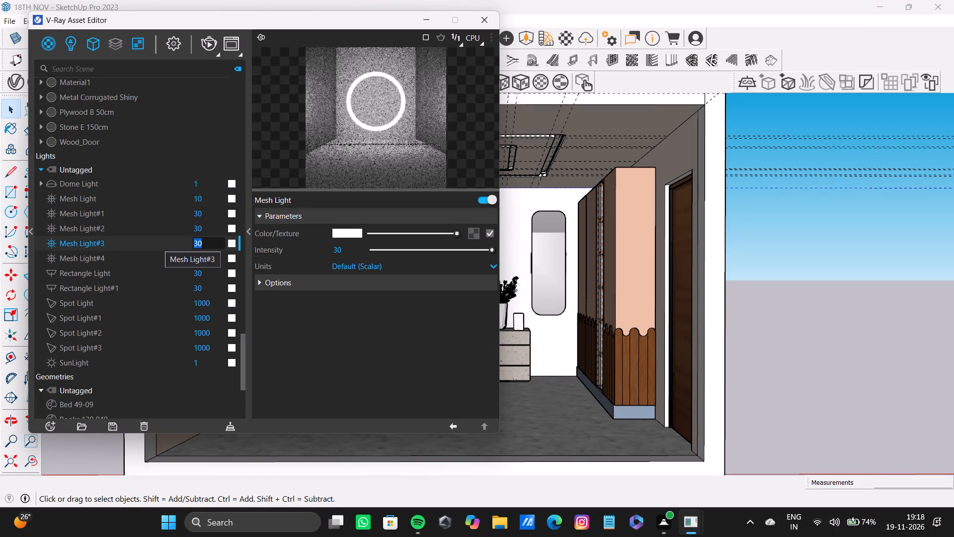
left_click(230, 245)
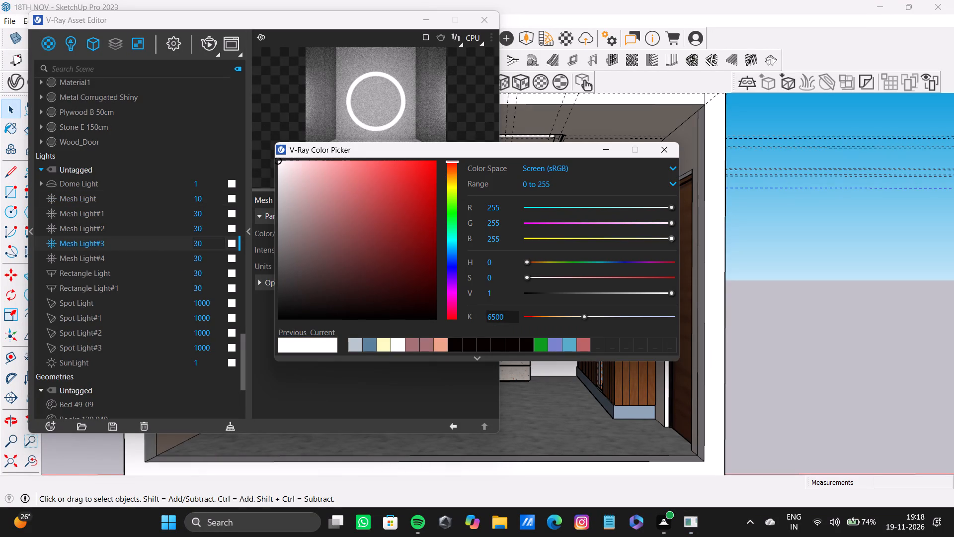
left_click_drag(508, 320, 450, 327)
key("BackSpace")
type("3500")
key("Return")
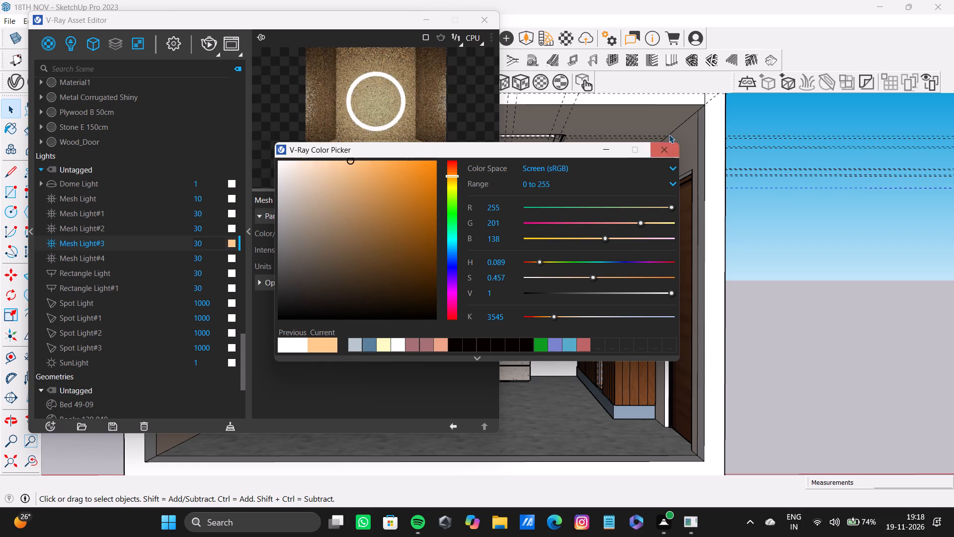
left_click(672, 149)
Set the colour temperature of Mesh Light#4 to 3500 K.
left_click(231, 259)
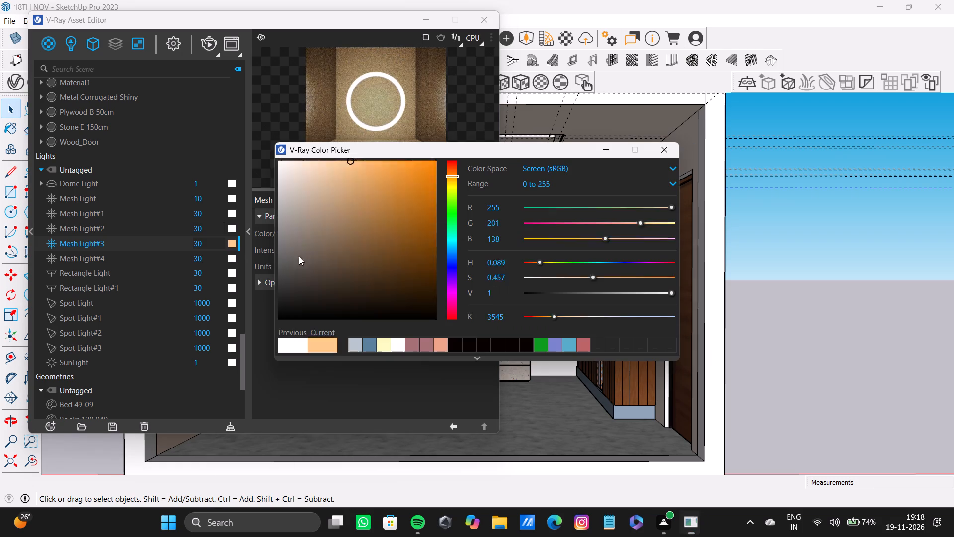
left_click_drag(510, 313, 449, 314)
key("BackSpace")
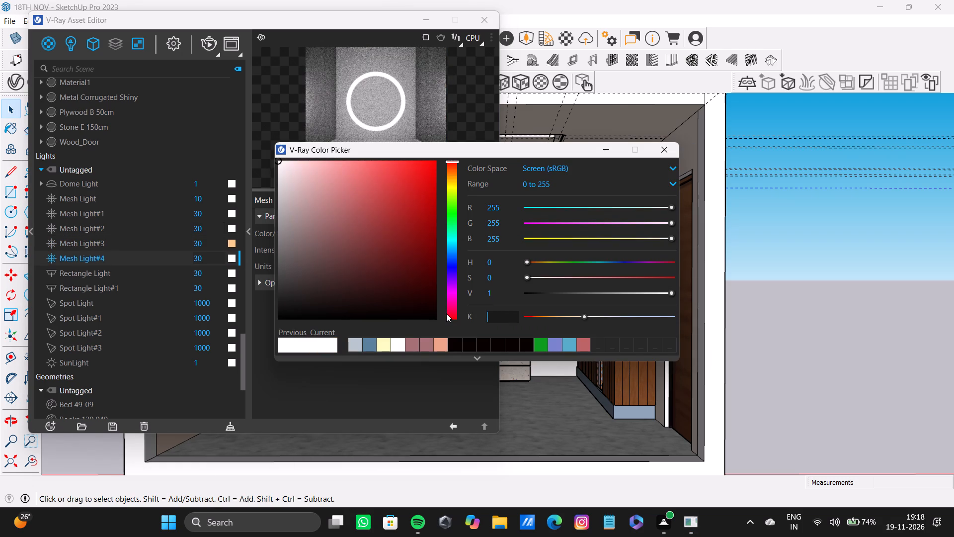
key("3")
key("5")
type("00")
key("Return")
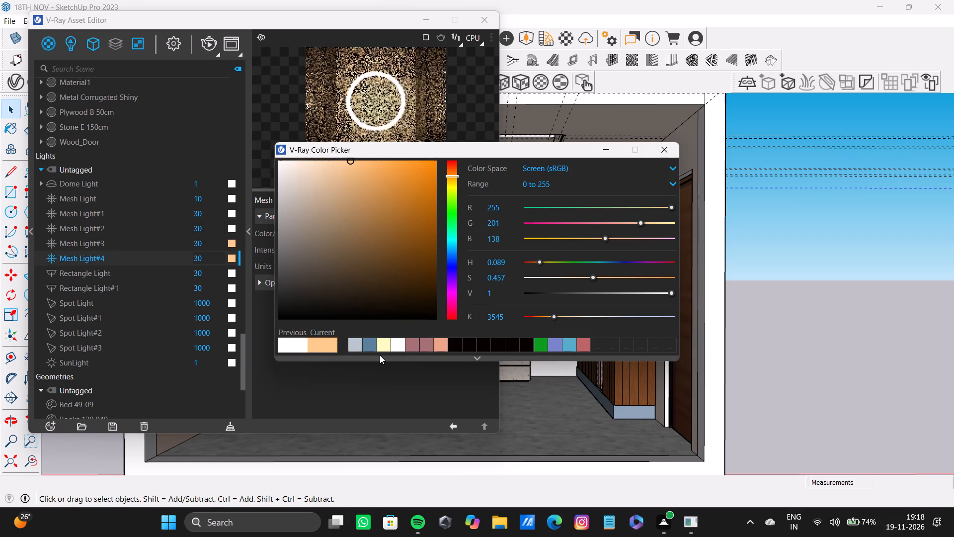
left_click(676, 148)
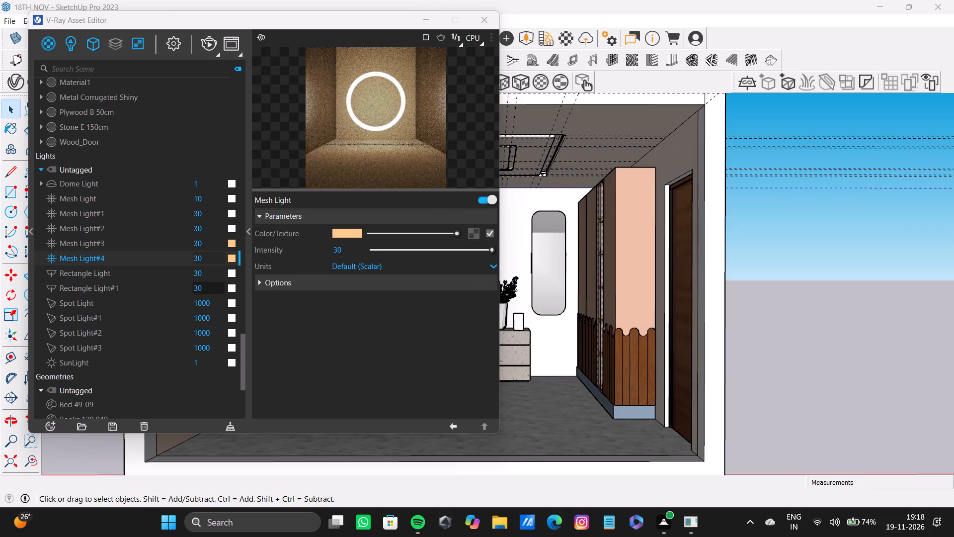
Set the colour temperature of Rectangle Light to 3500 K.
left_click(235, 273)
left_click_drag(509, 316, 472, 313)
key("BackSpace")
type("3500")
key("Return")
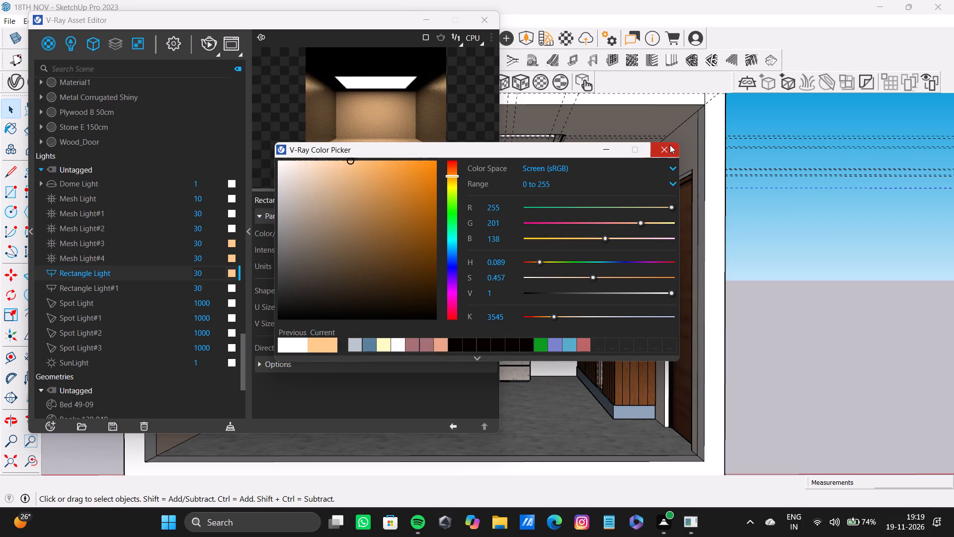
left_click(670, 145)
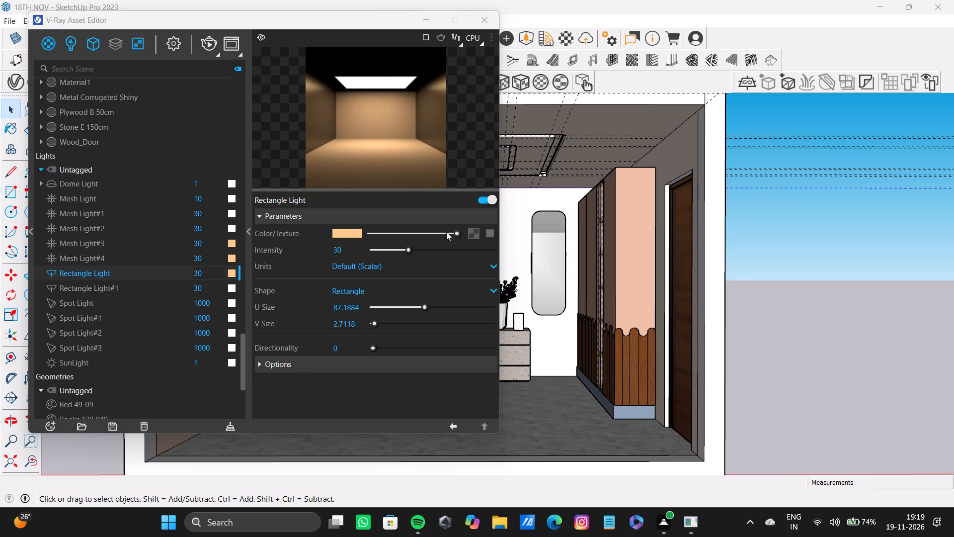
Set the colour temperature of Rectangle Light#1 to 3500 K.
left_click(235, 288)
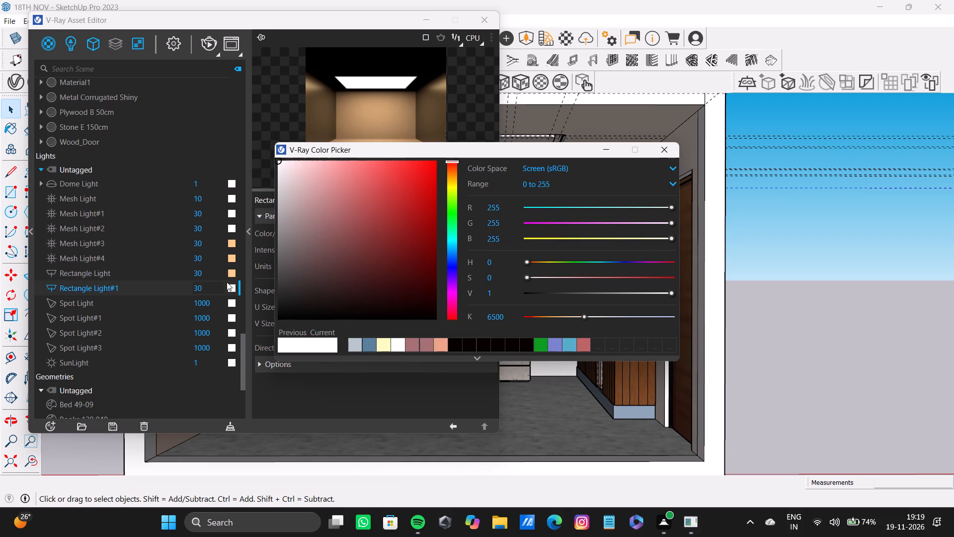
left_click_drag(509, 318, 462, 320)
key("BackSpace")
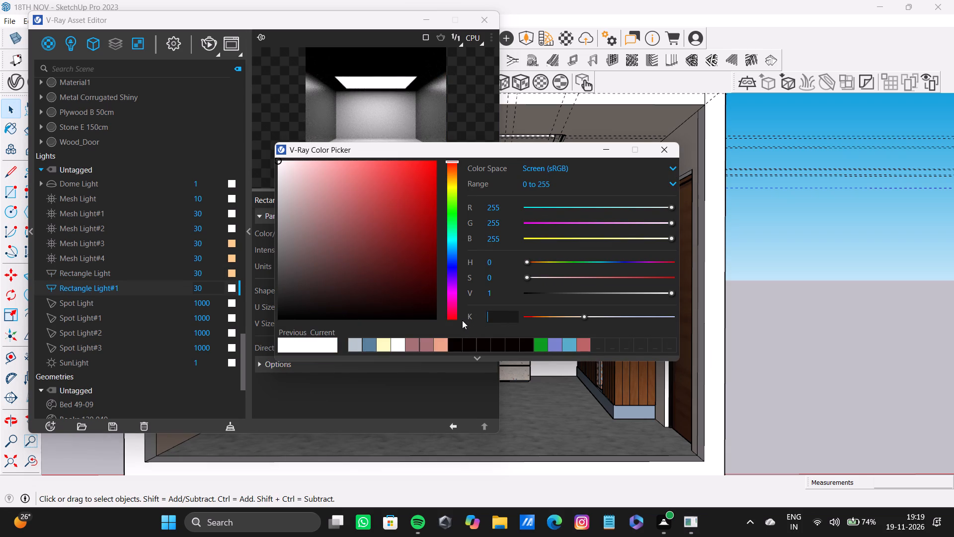
type("350")
key("0")
key("Return")
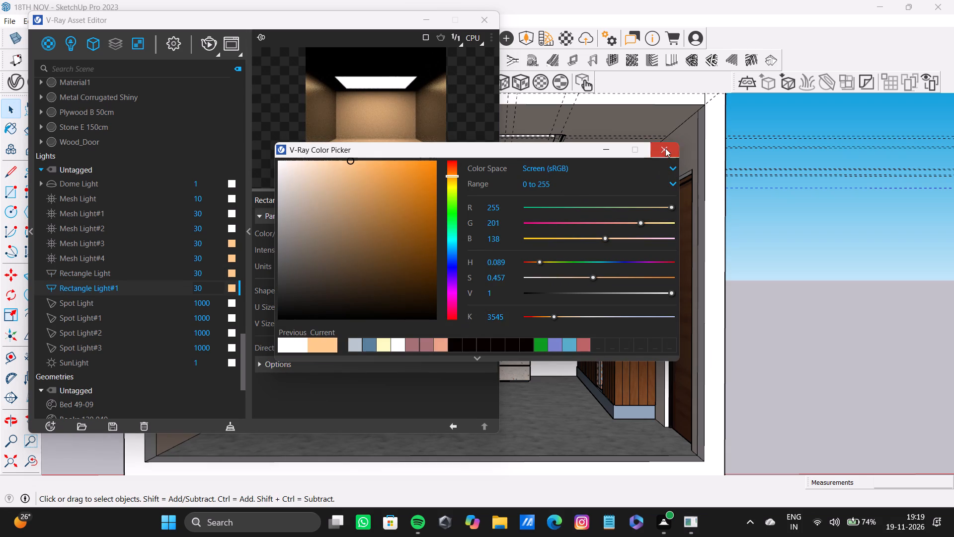
left_click(665, 148)
Raise the intensity of all four spot lights, Spot Light through Spot Light#3, to 10000 each.
left_click(221, 301)
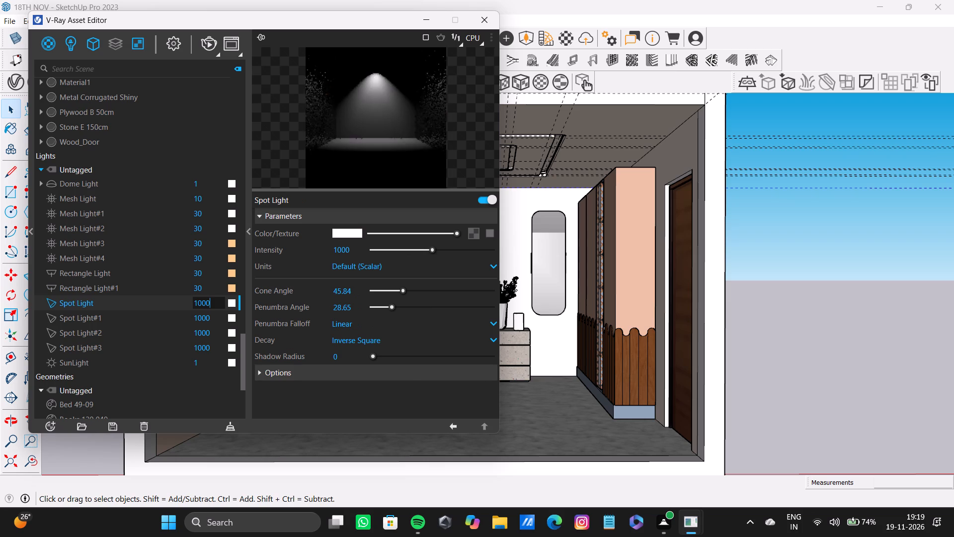
key("0")
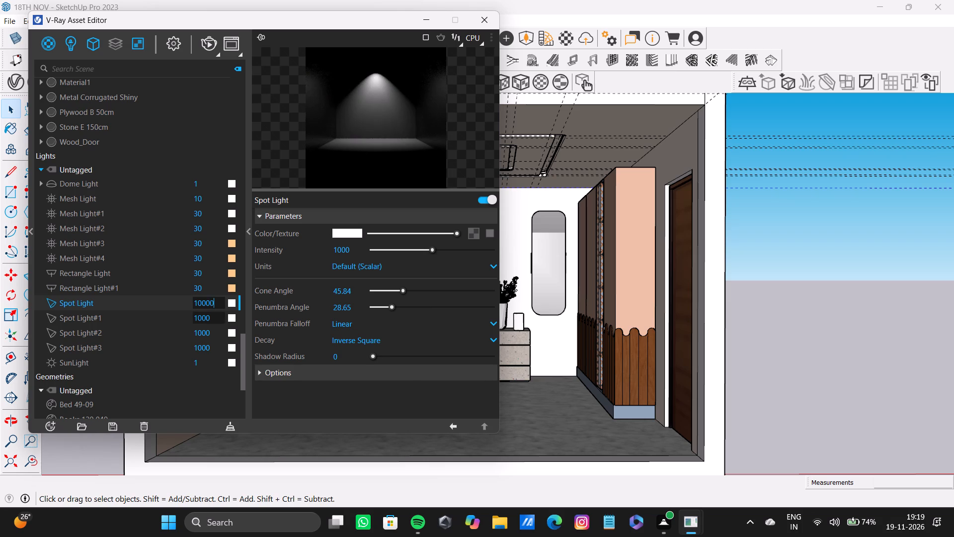
left_click(221, 317)
key("0")
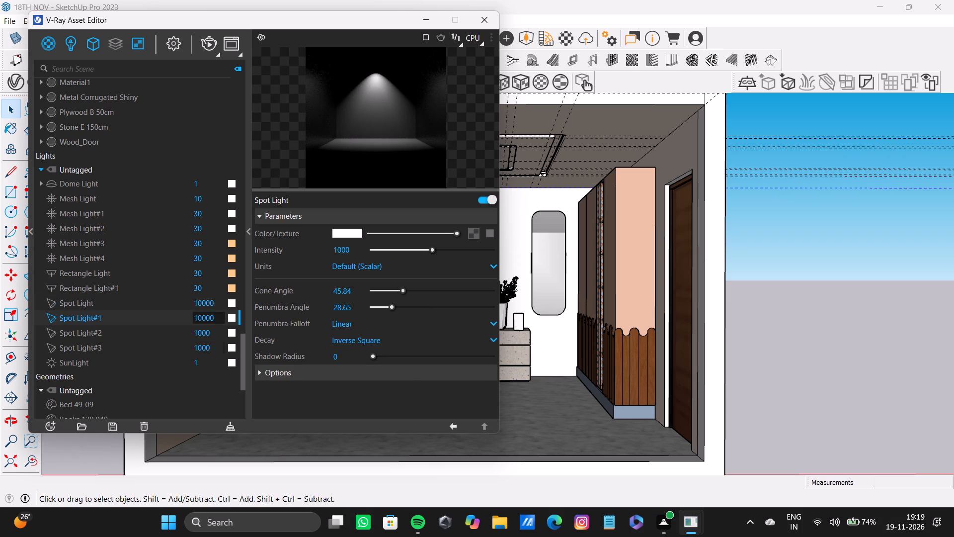
left_click(215, 330)
key("0")
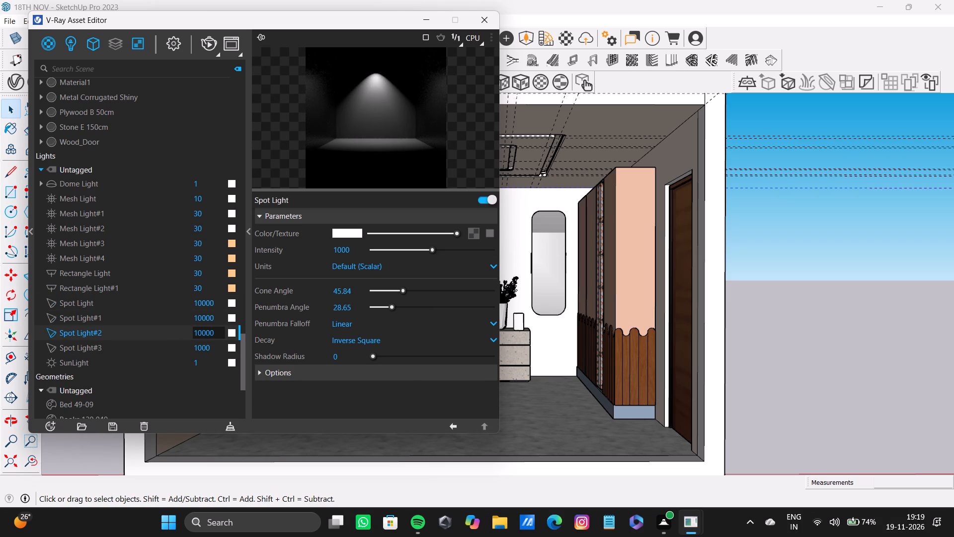
left_click(216, 345)
key("0")
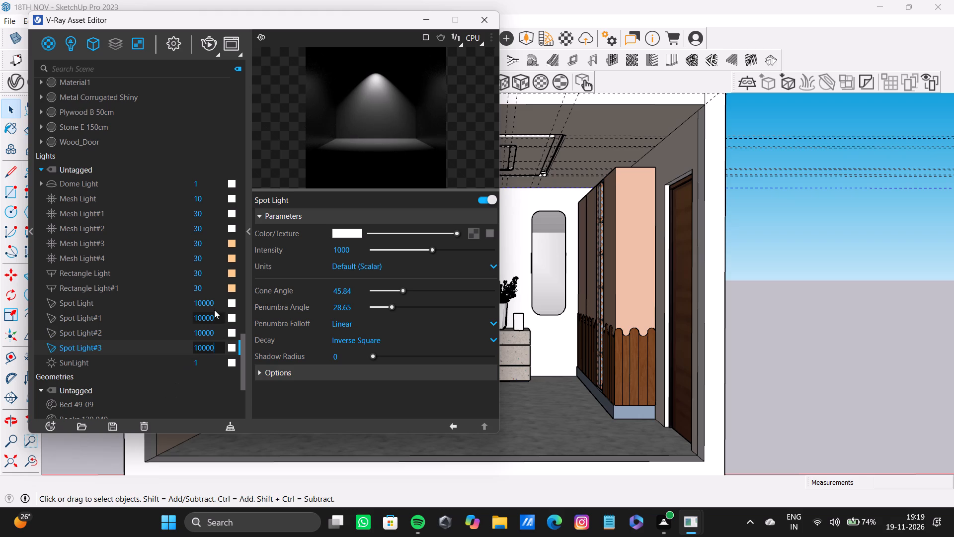
Set the colour temperature of the first Spot Light to 3500 K.
left_click(231, 303)
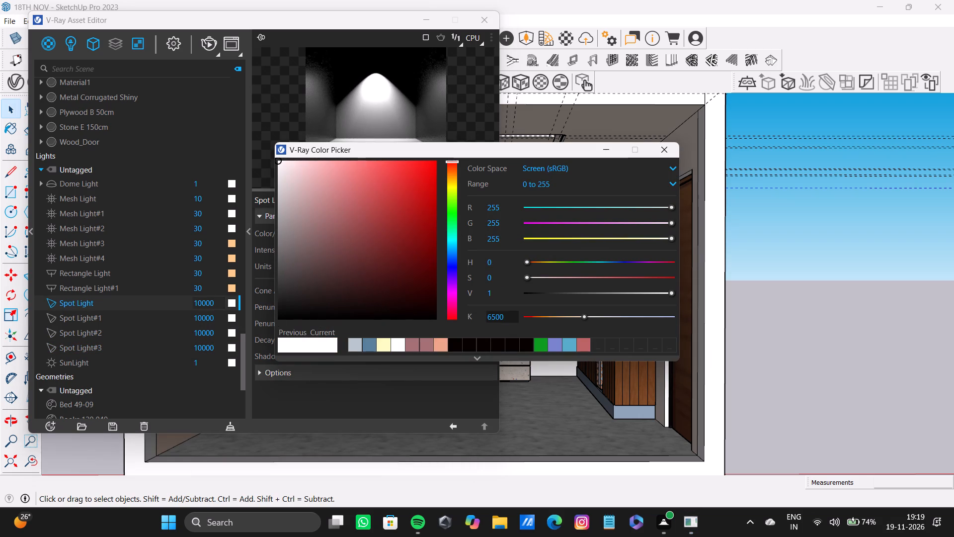
left_click_drag(509, 318, 451, 323)
key("BackSpace")
type("3500")
key("Return")
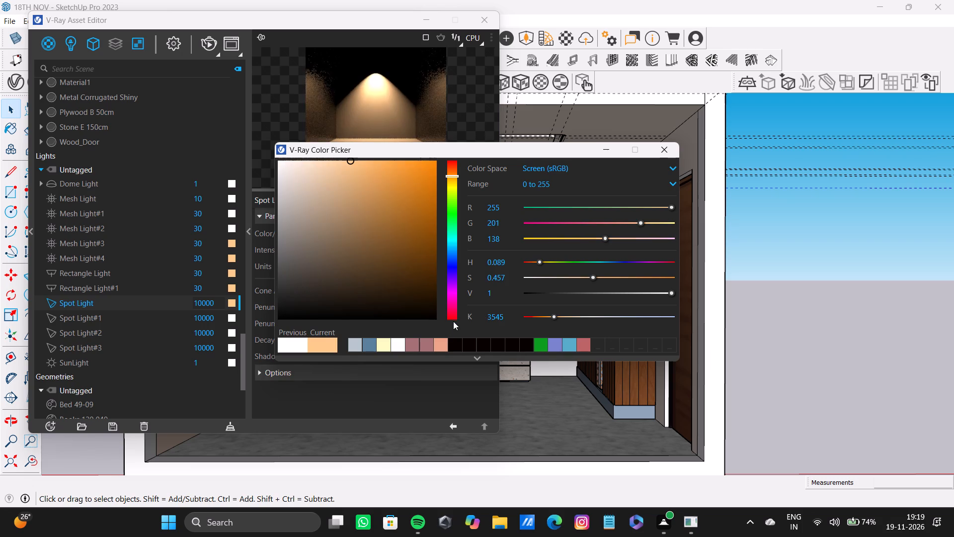
left_click(661, 147)
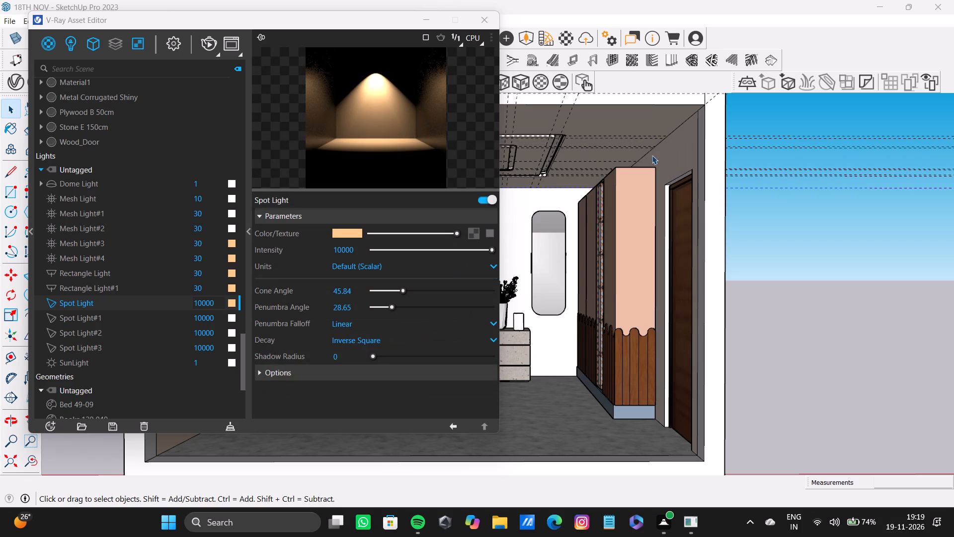
Set the colour temperature of Spot Light#1 to 3500 K.
left_click(233, 319)
left_click_drag(506, 319, 467, 317)
key("BackSpace")
type("3500")
key("Return")
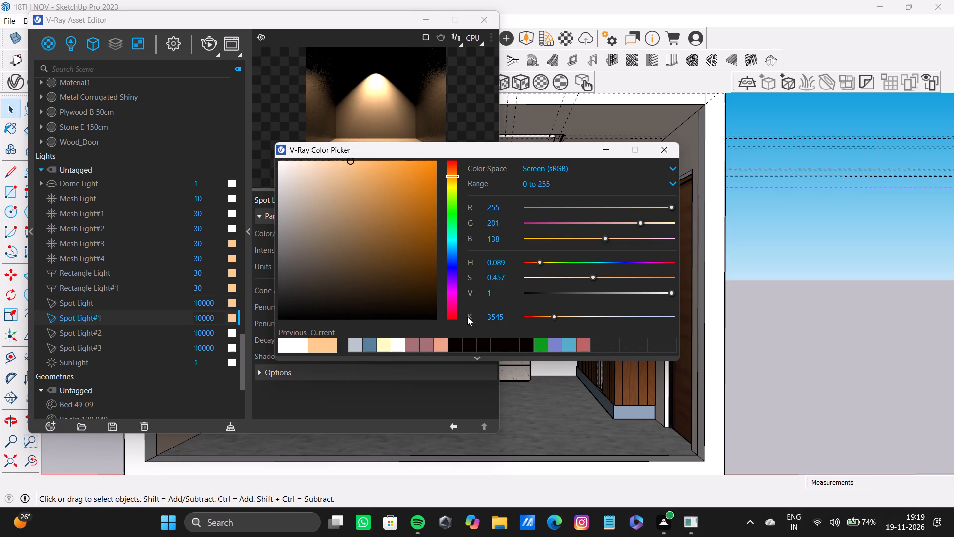
left_click(669, 143)
key("Tab")
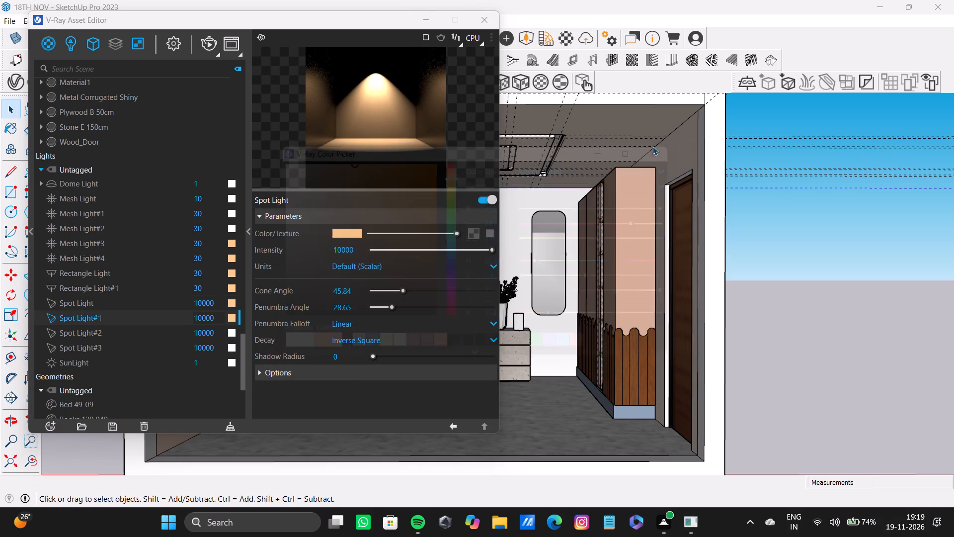
key("Tab")
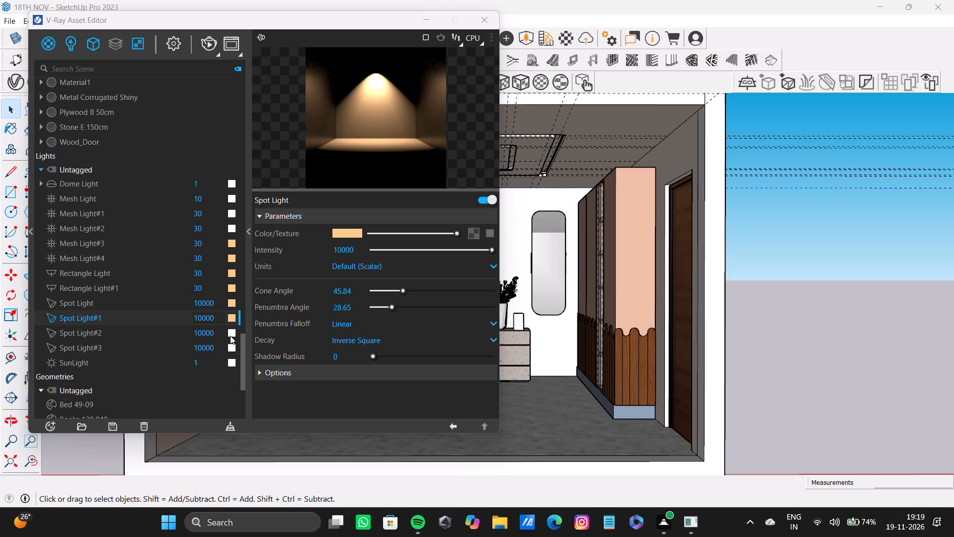
key("Tab")
Set the colour temperature of Spot Light#2 to 3500 K.
left_click(232, 334)
left_click_drag(507, 317, 461, 317)
key("BackSpace")
type("35000")
key("BackSpace")
key("Return")
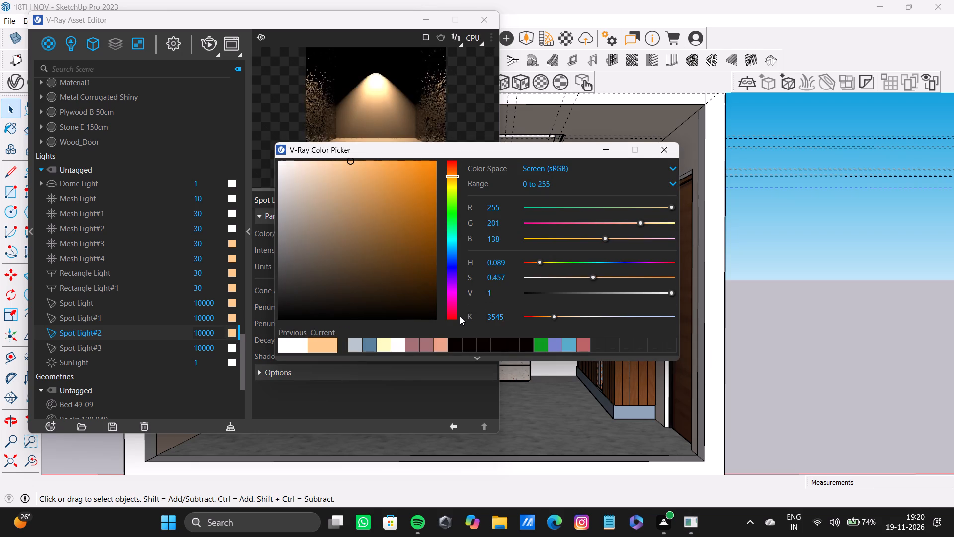
left_click(666, 150)
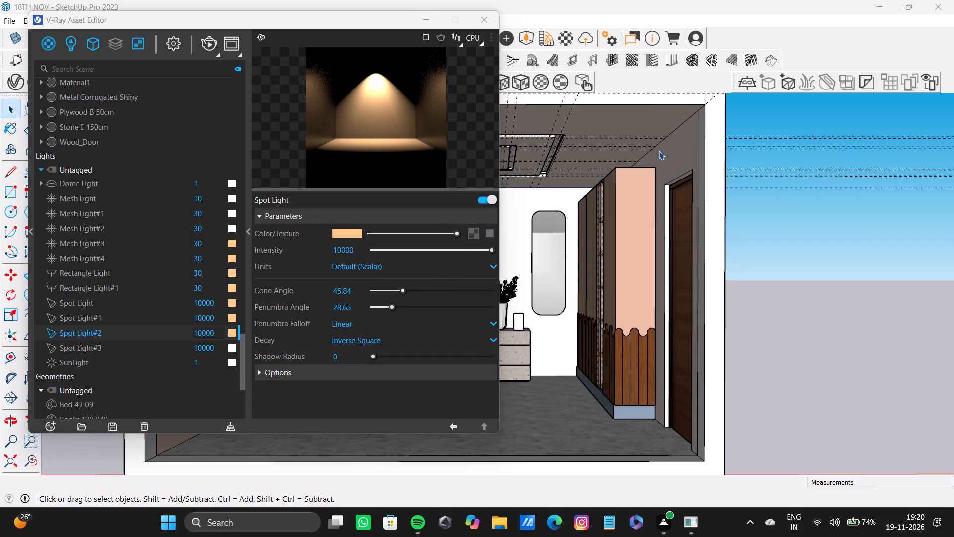
Set the colour temperature of Spot Light#3 to 3500 K and close the V-Ray Asset Editor.
left_click(231, 350)
left_click_drag(512, 316, 442, 317)
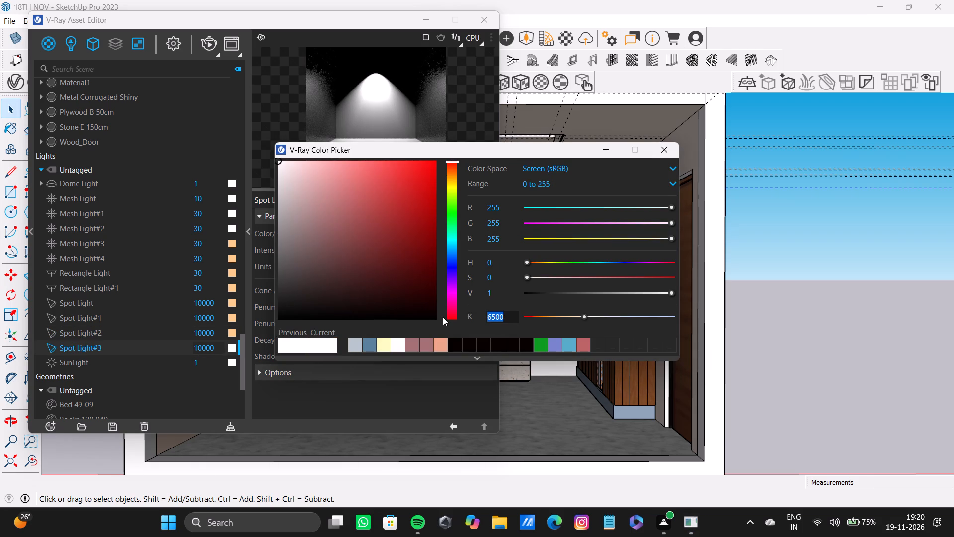
key("BackSpace")
type("3500")
key("Return")
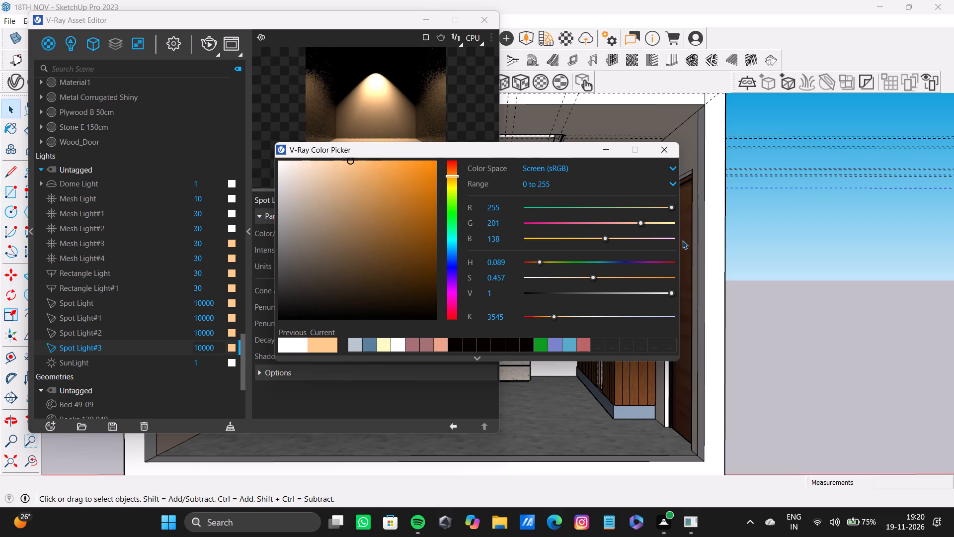
left_click(671, 151)
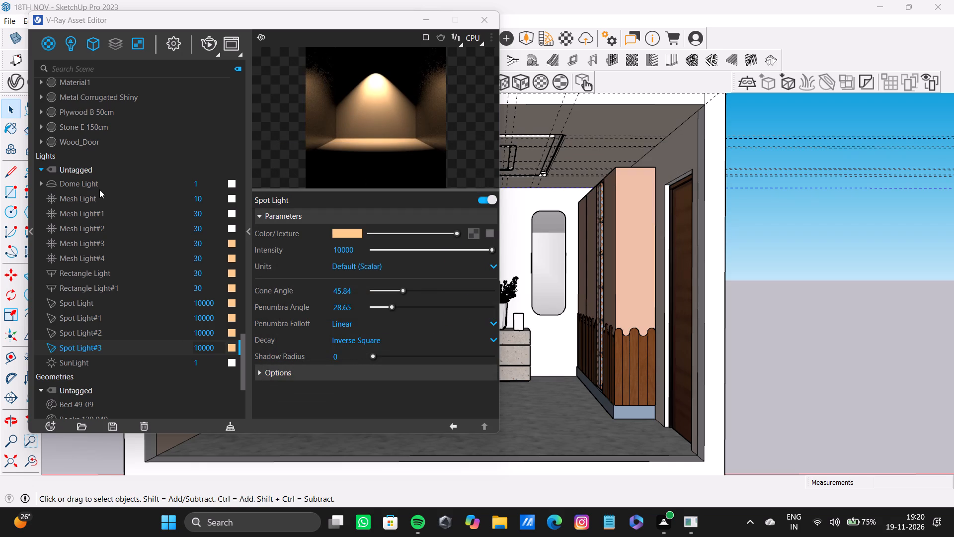
left_click(478, 21)
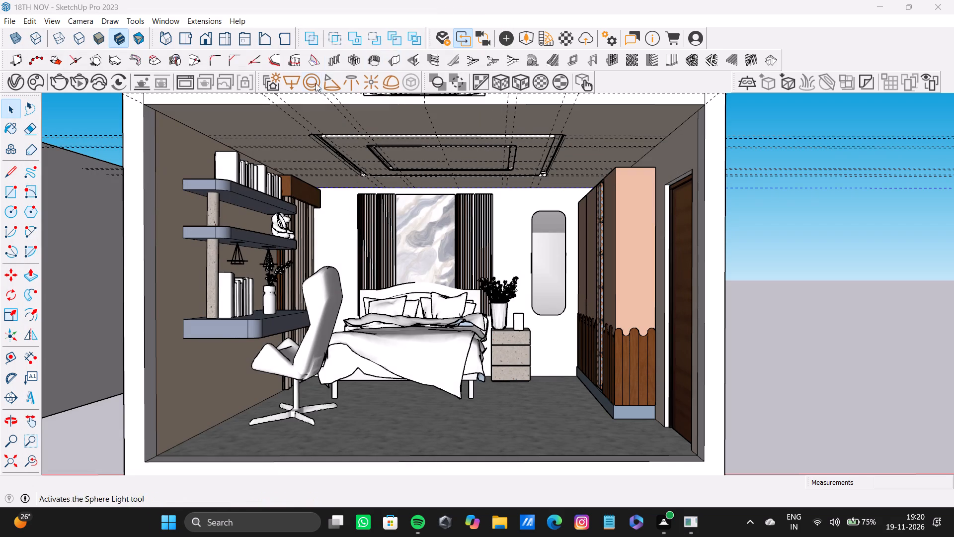
Place a V-Ray Dome Light on the bedroom floor in front of the bed, near the room's open side.
left_click(396, 89)
left_click(442, 439)
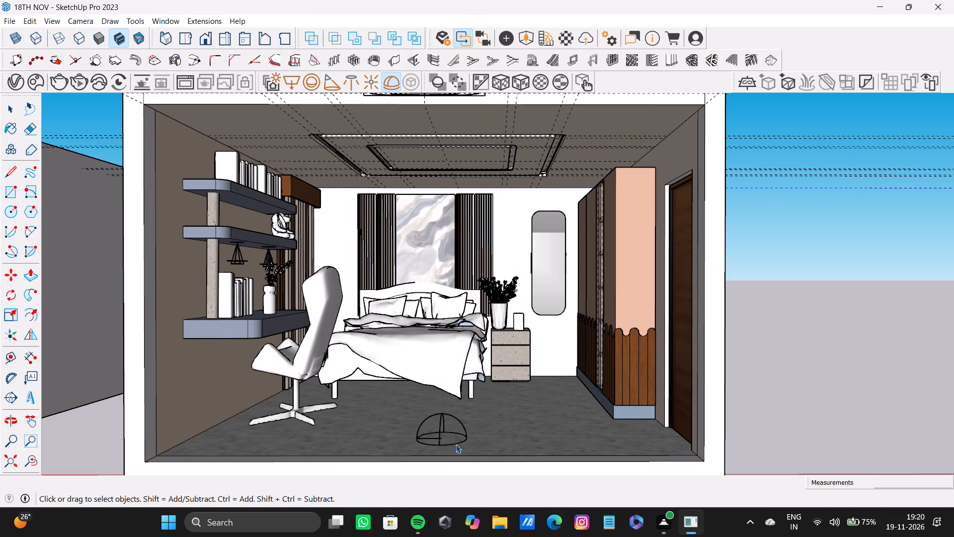
key("space")
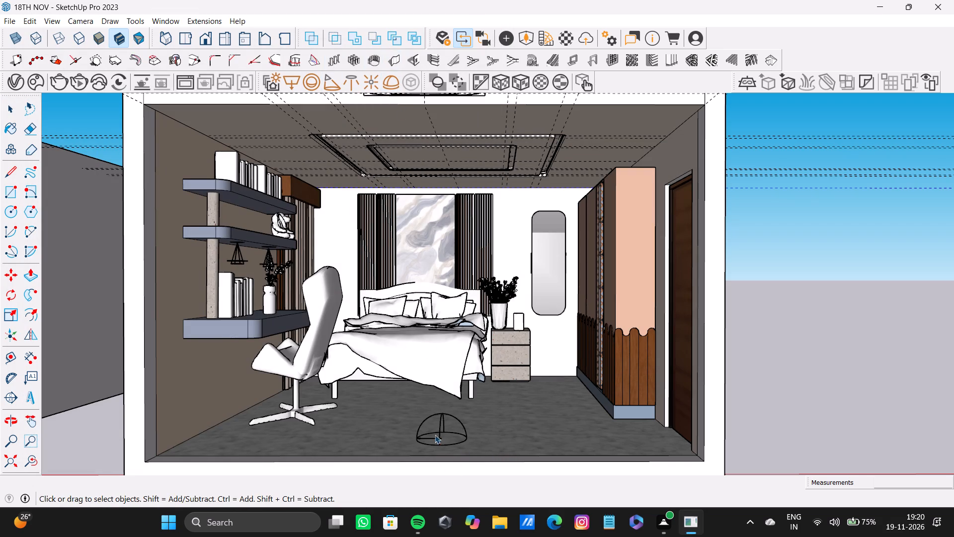
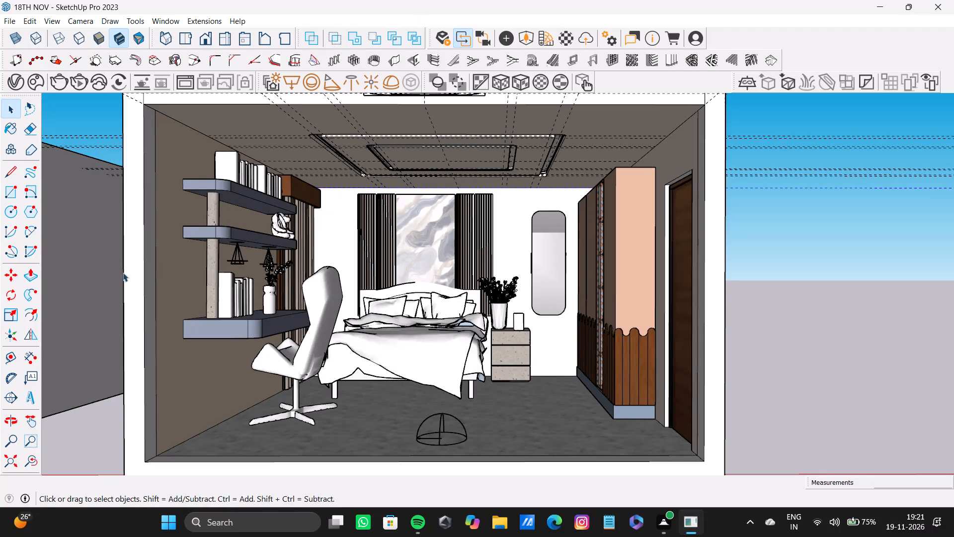
Start an interactive V-Ray render of the bedroom with the whole open-fronted room in frame.
left_click(81, 88)
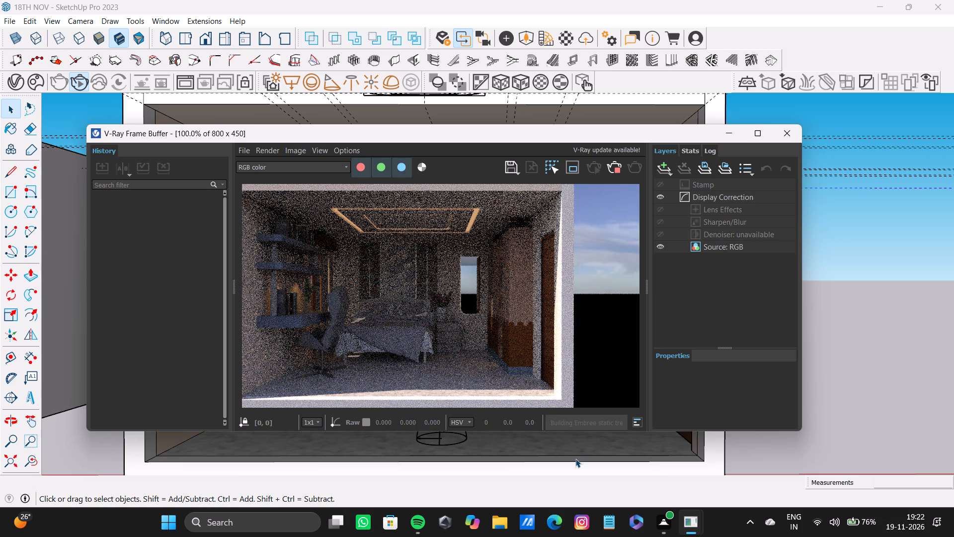
scroll(575, 458, "down", 2)
middle_click_drag(572, 455, 618, 452, "shift")
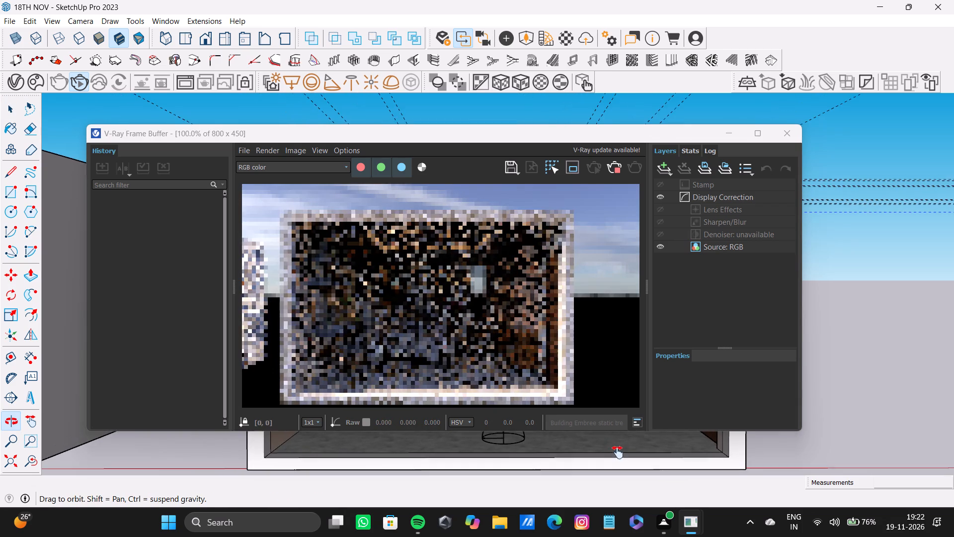
middle_click_drag(618, 452, 603, 427, "shift")
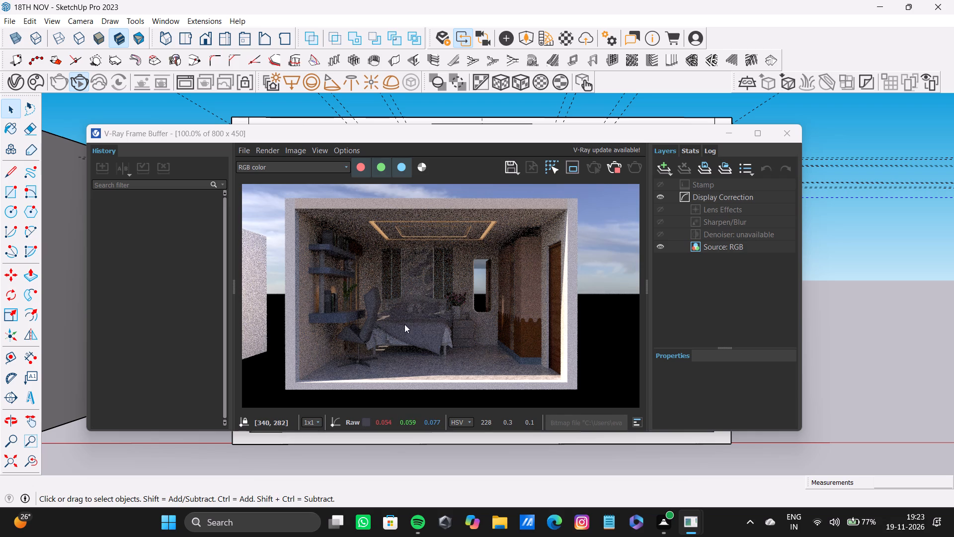
Set the intensity of the first Dome Light to 6 in the V-Ray Asset Editor and close the editor.
left_click(19, 86)
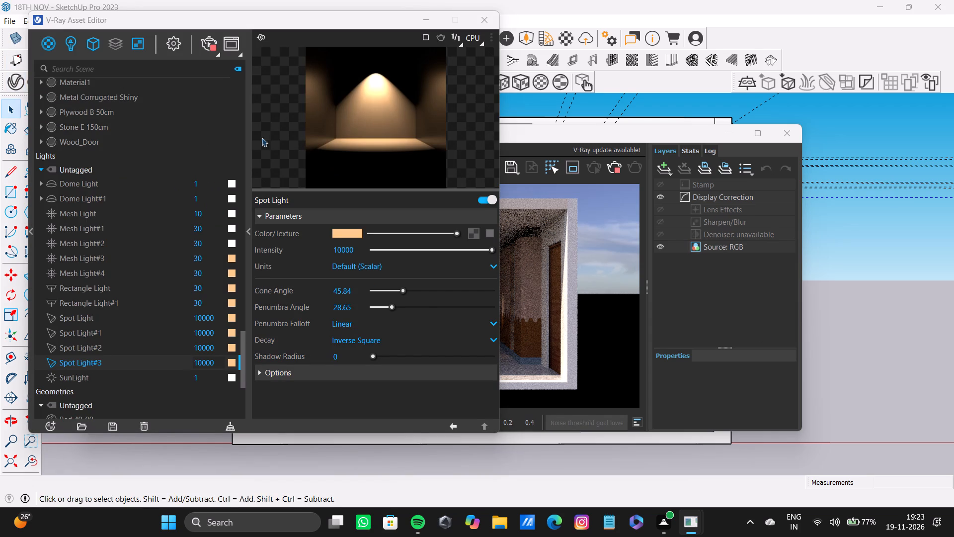
left_click(206, 190)
left_click(209, 185)
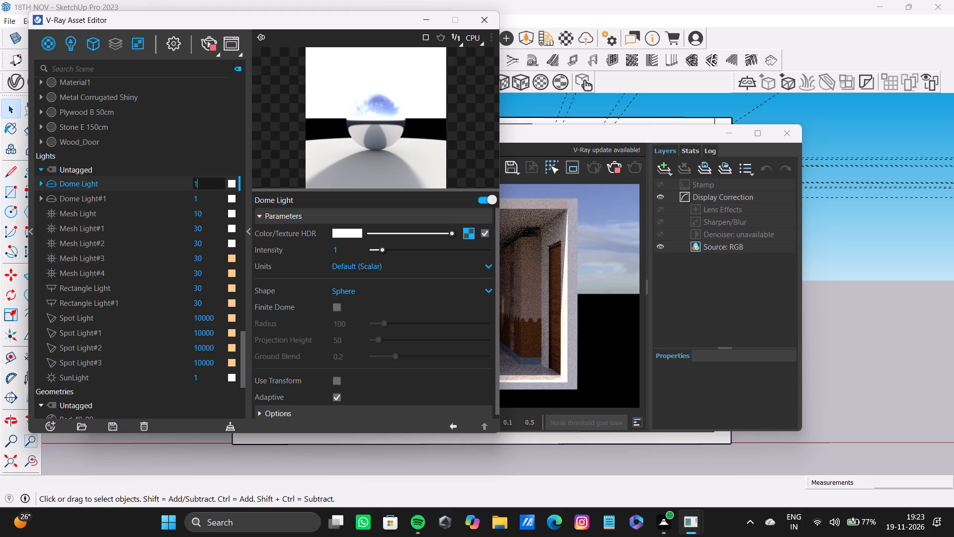
key("BackSpace")
key("6")
key("Return")
left_click(481, 20)
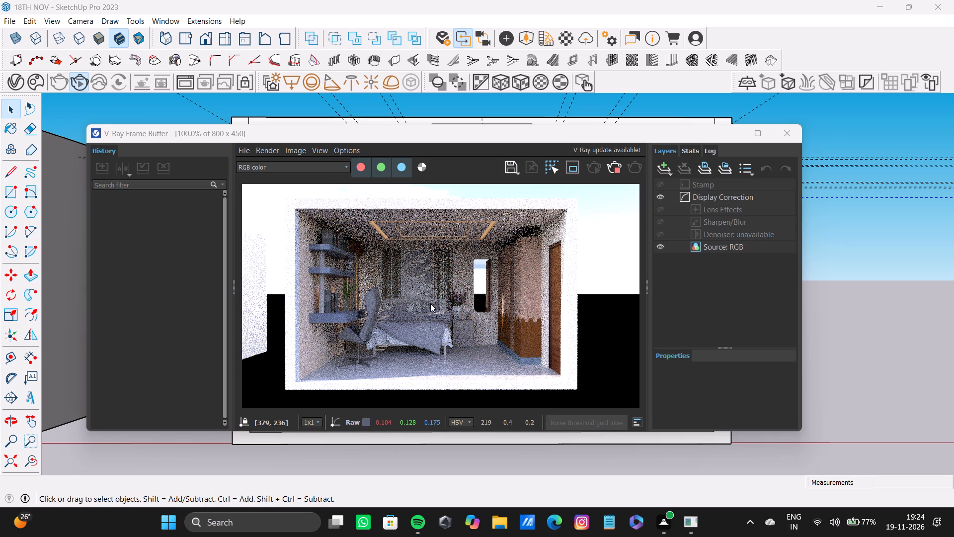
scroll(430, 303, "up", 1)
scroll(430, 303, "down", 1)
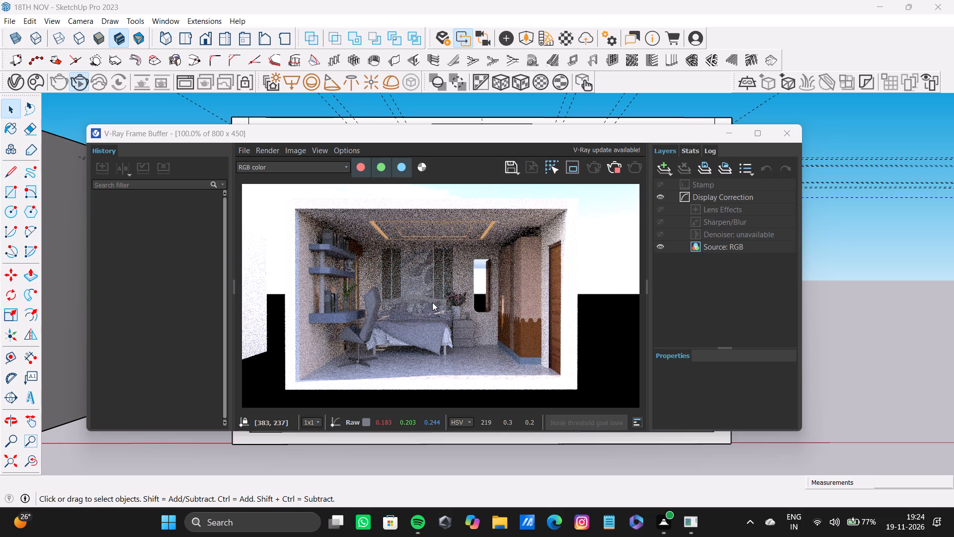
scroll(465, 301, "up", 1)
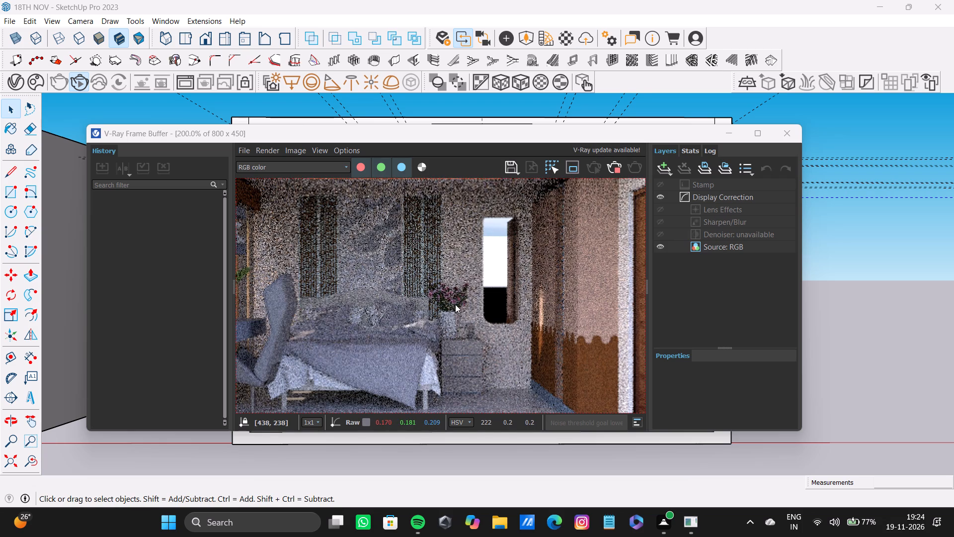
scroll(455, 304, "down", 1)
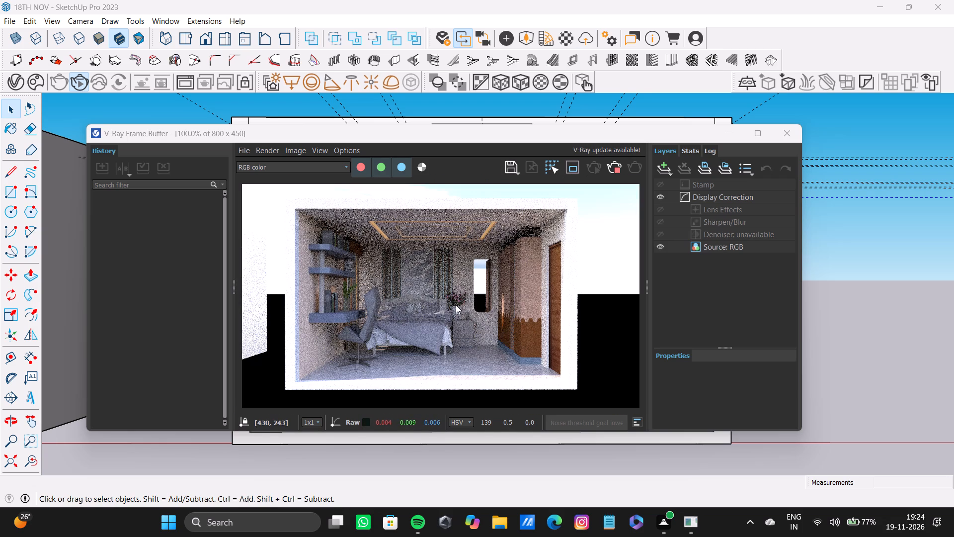
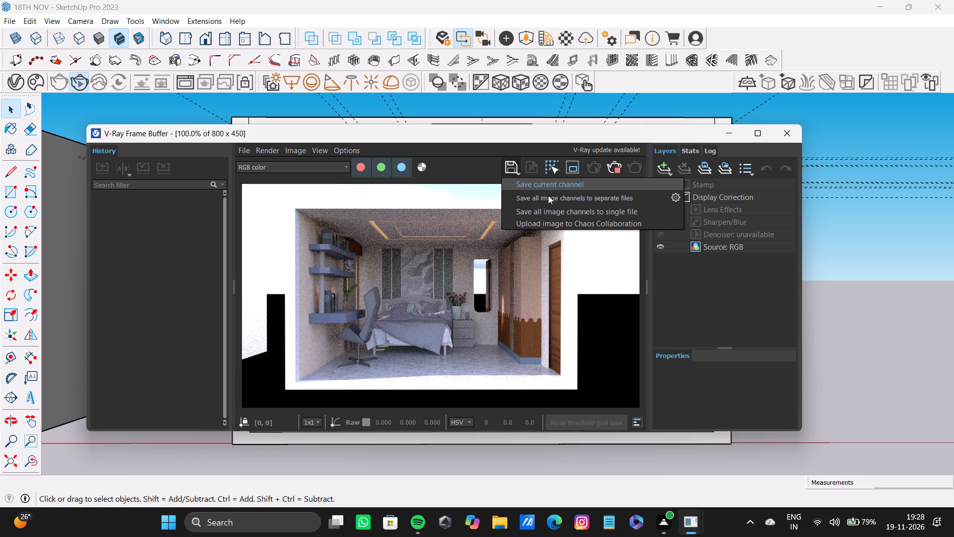
Save the rendered bedroom image as a PNG named 19TH NOV VRAY1 in the pdfs folder and close the frame buffer.
left_click(515, 172)
left_click(502, 166)
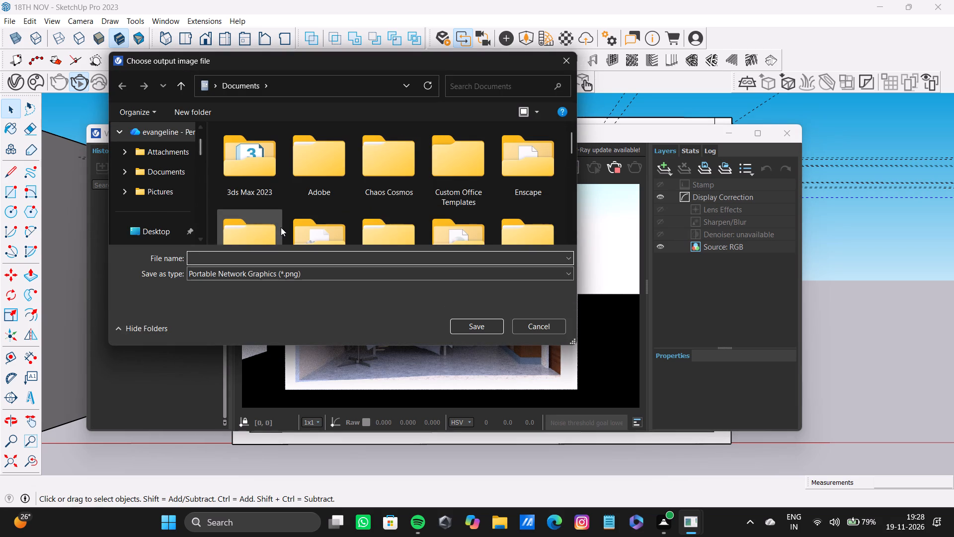
scroll(144, 194, "down", 7)
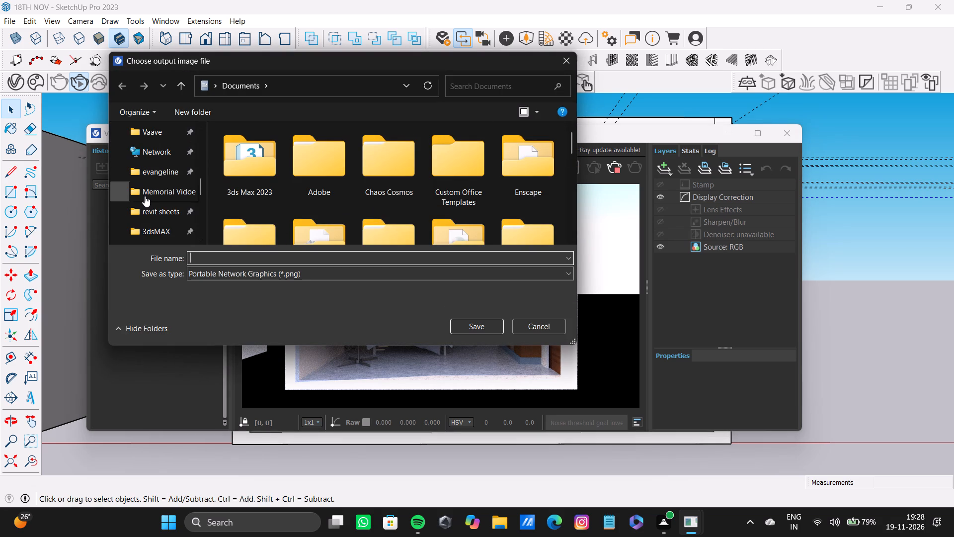
left_click(150, 198)
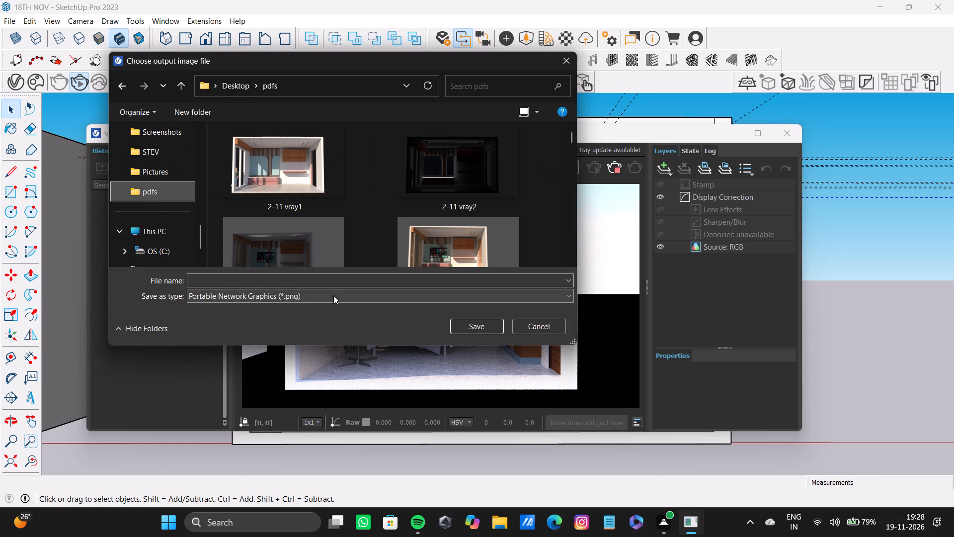
left_click(332, 283)
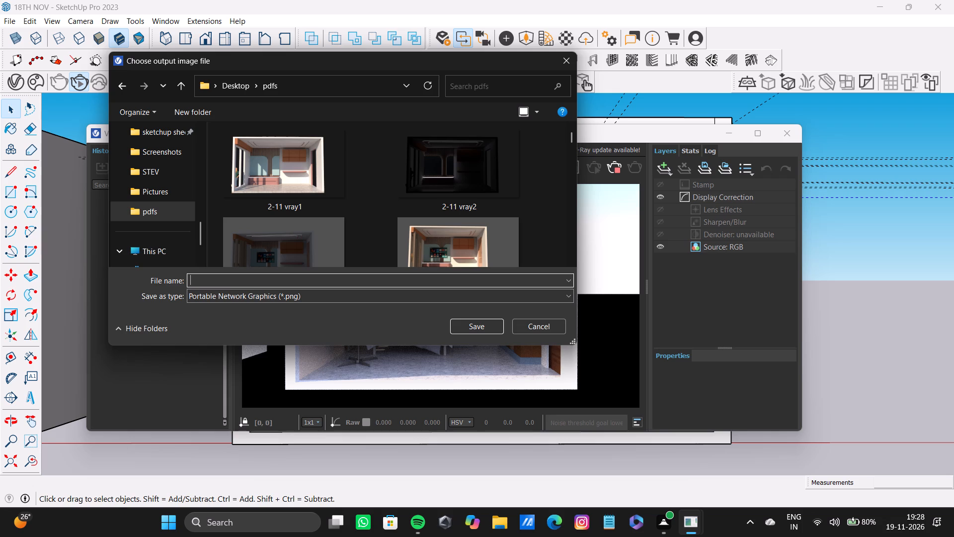
left_click(326, 284)
key("1")
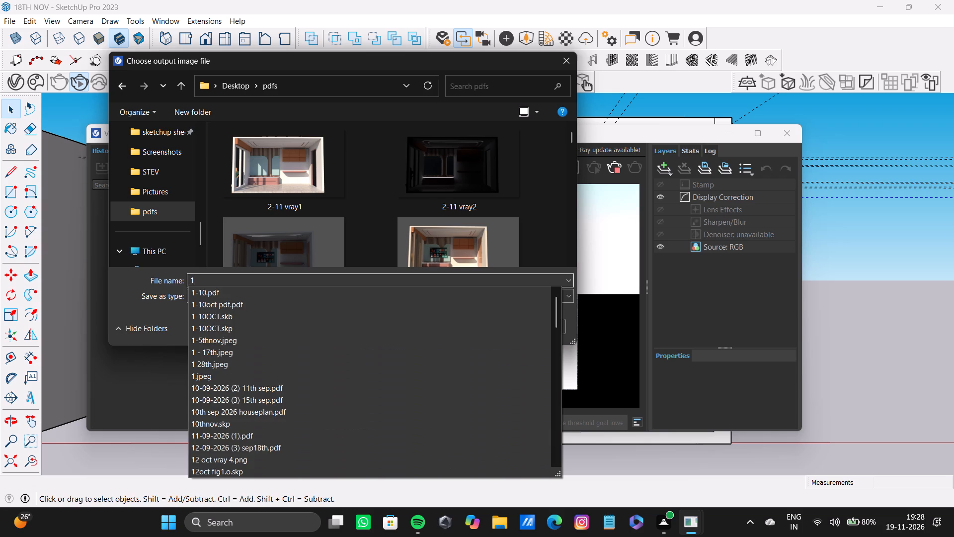
key("9")
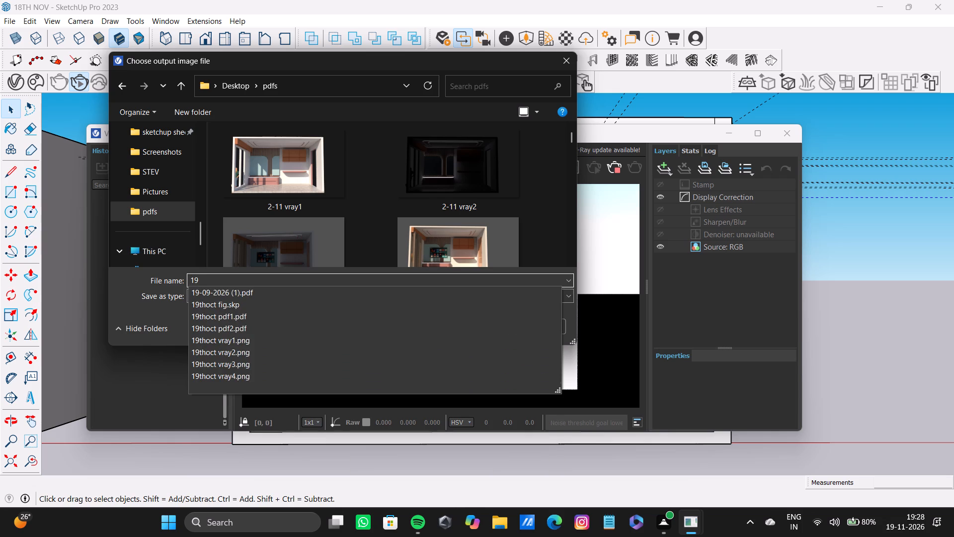
type("th")
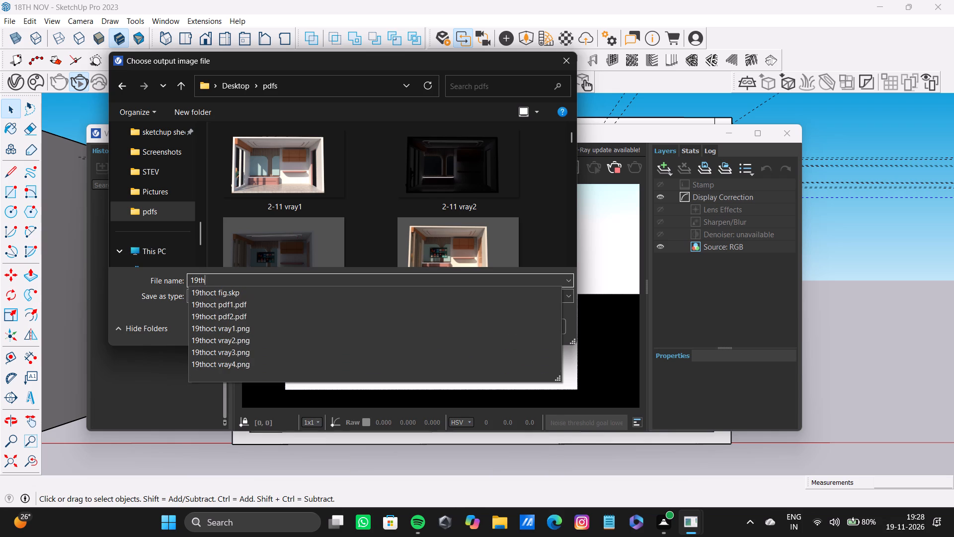
key("BackSpace")
key("BackSpace")
key("BackSpace")
key("BackSpace")
key("BackSpace")
key("BackSpace")
key("BackSpace")
key("BackSpace")
key("BackSpace")
key("BackSpace")
key("BackSpace")
key("BackSpace")
type("19TH NOV")
key("space")
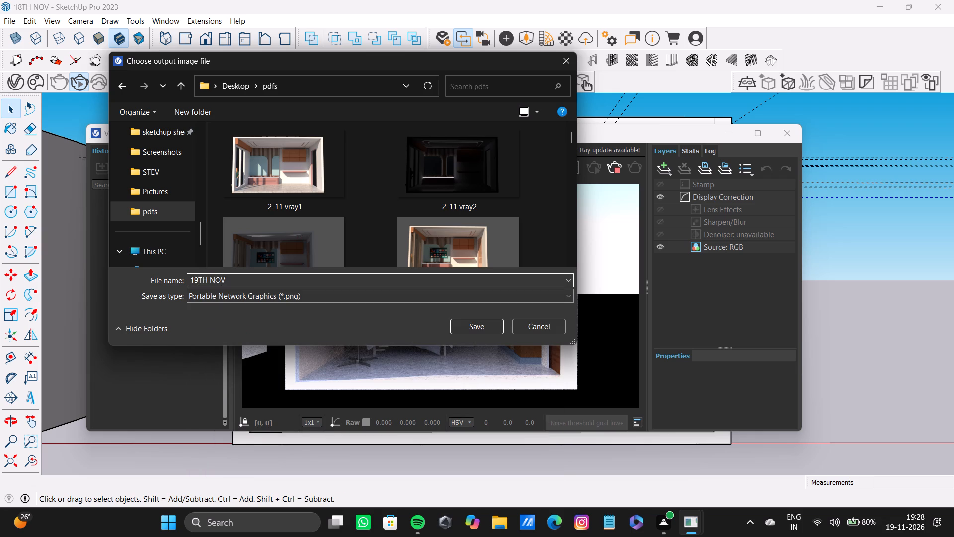
type("VRAY1")
key("Return")
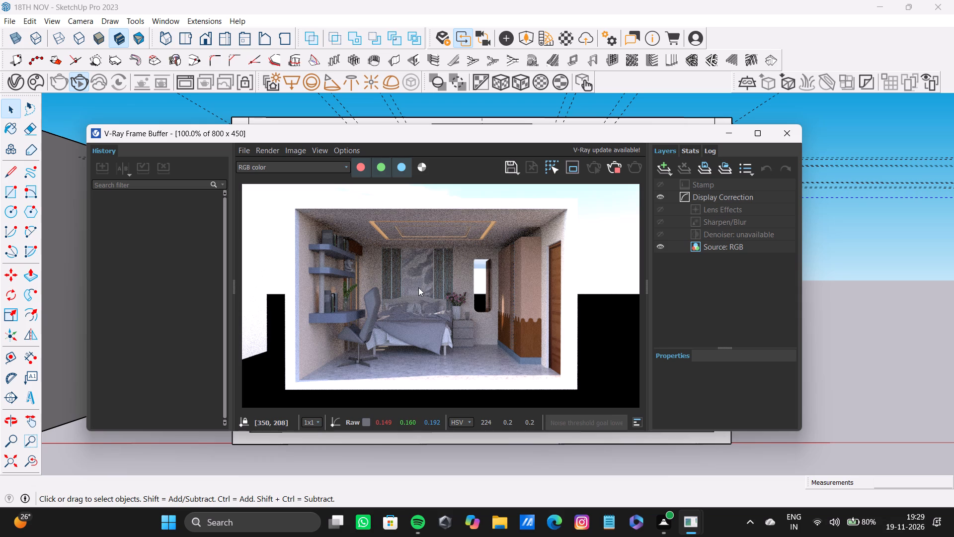
left_click(794, 138)
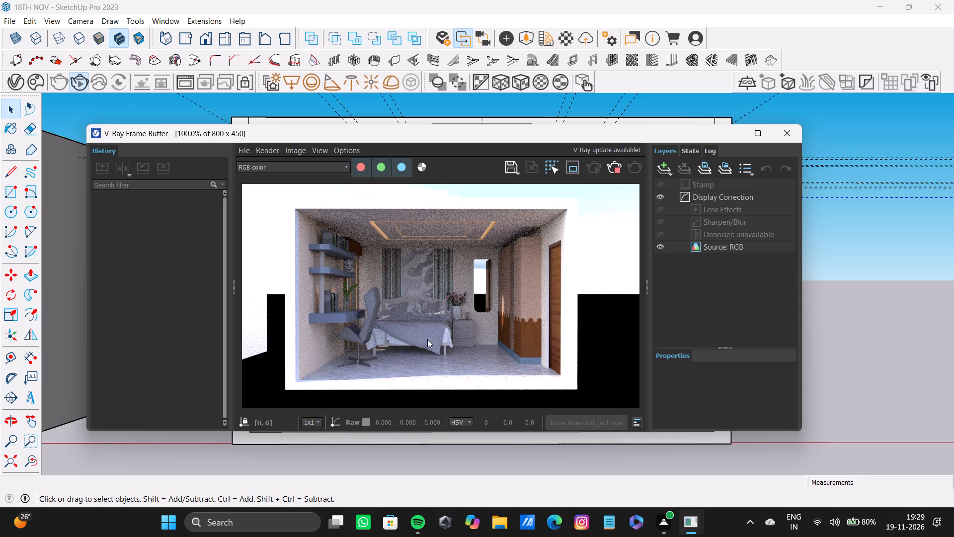
Start an interactive V-Ray render from a closer angled view of the bedroom showing the shelves, chair, bed and nightstand.
middle_click_drag(536, 344, 412, 370)
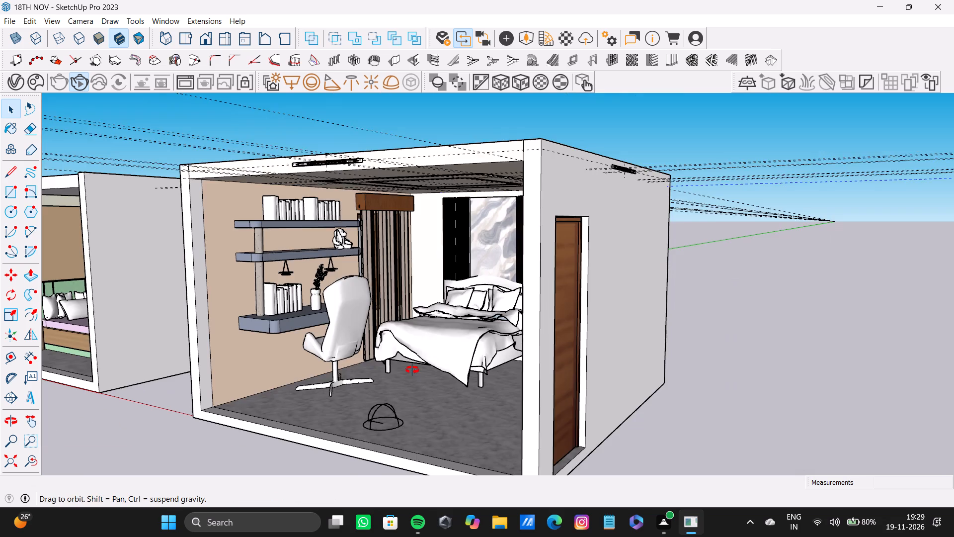
middle_click_drag(412, 370, 443, 328)
scroll(443, 327, "up", 1)
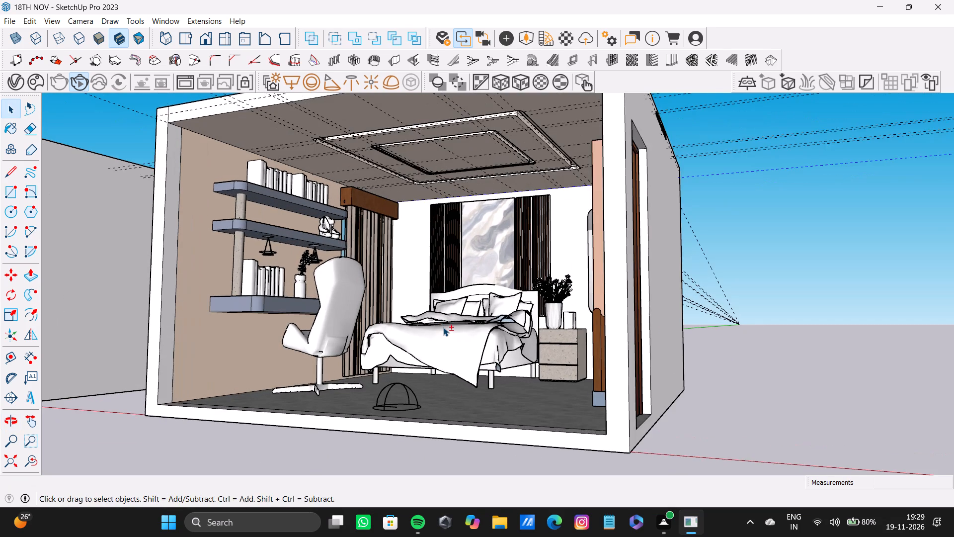
scroll(443, 327, "up", 2, "shift")
middle_click_drag(445, 325, 445, 396, "shift")
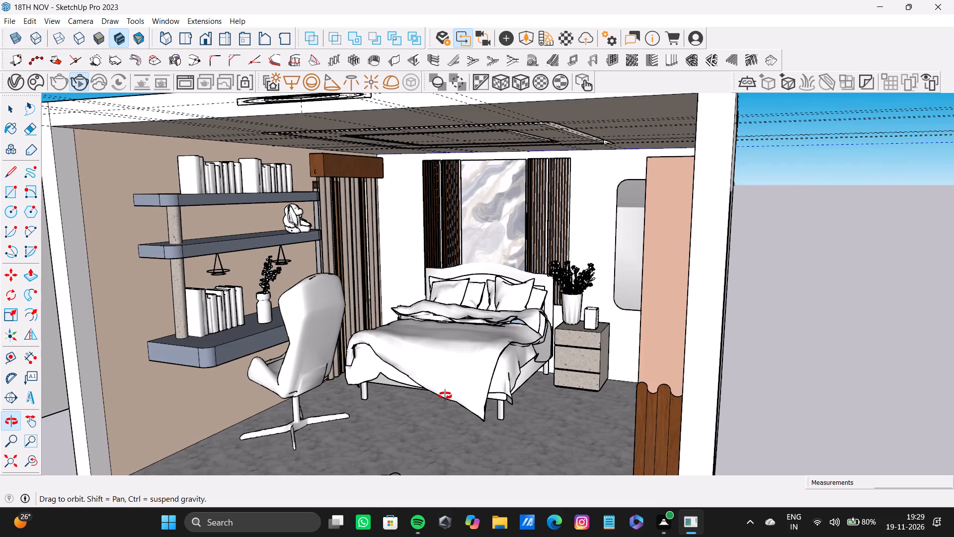
middle_click_drag(445, 396, 434, 392, "shift")
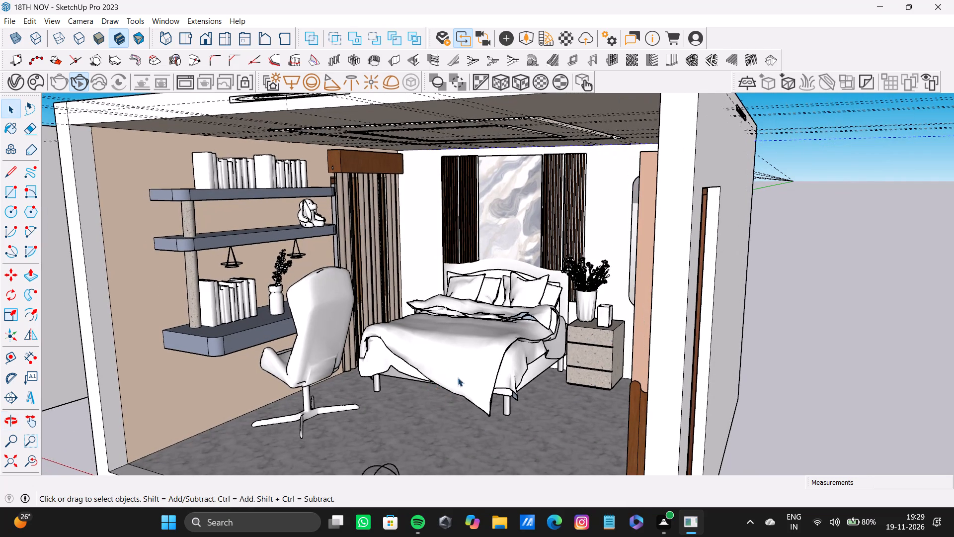
left_click(71, 85)
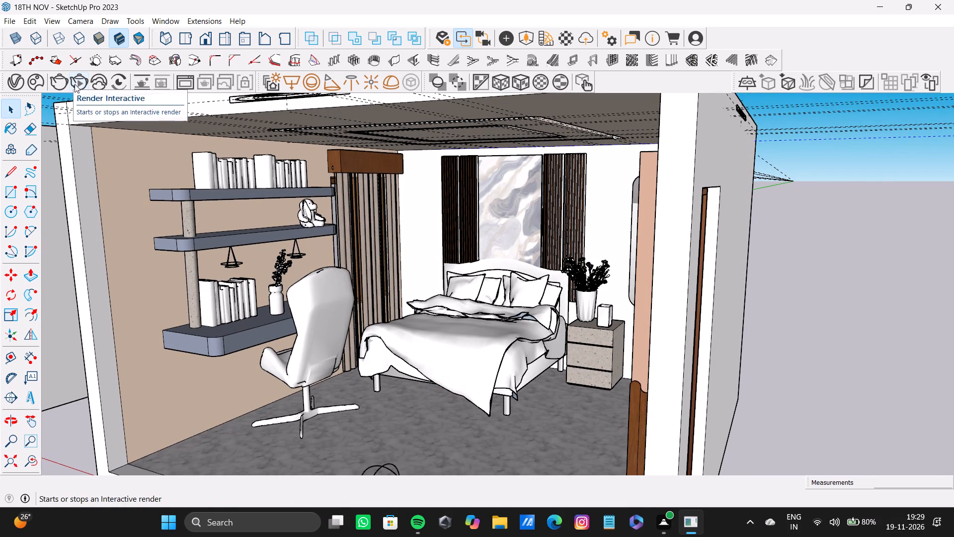
left_click(75, 84)
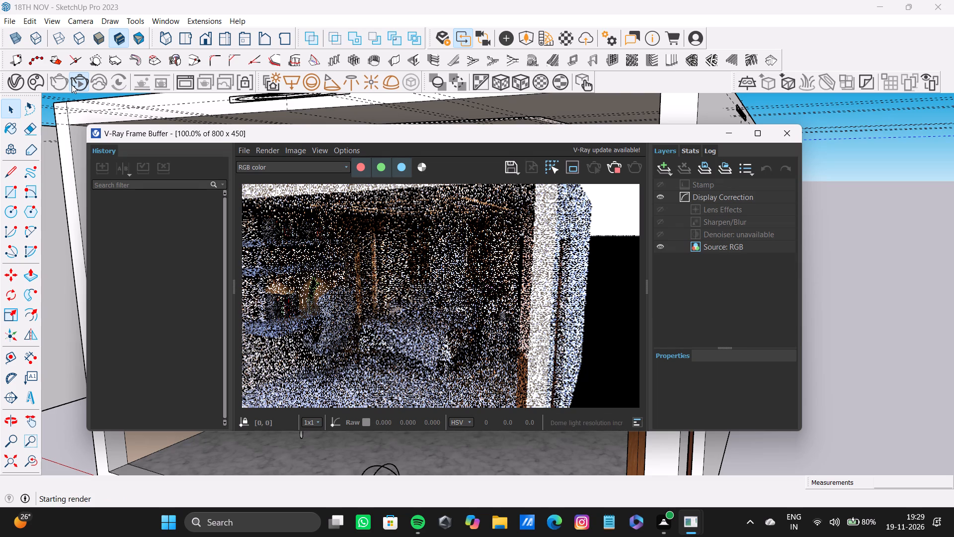
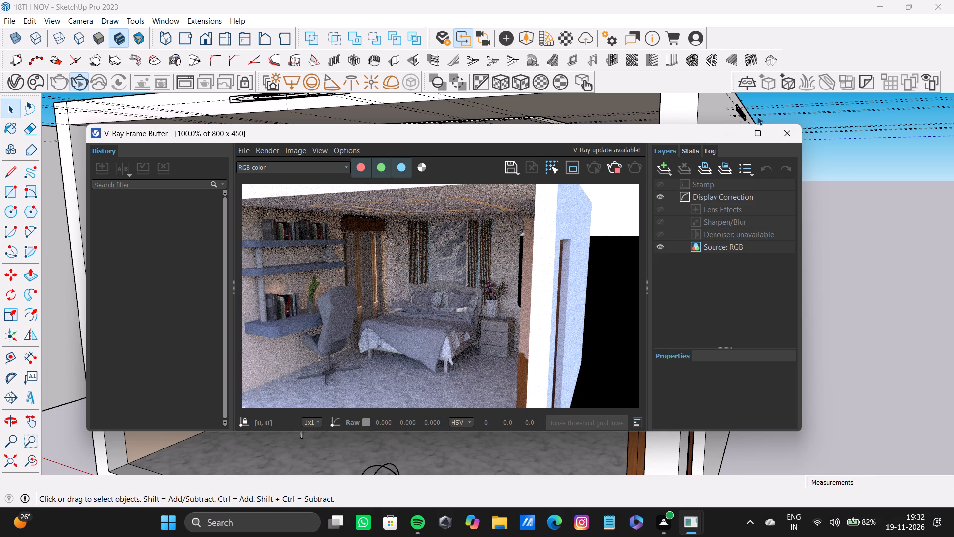
Close the V-Ray frame buffer with the angled bedroom render.
left_click(784, 133)
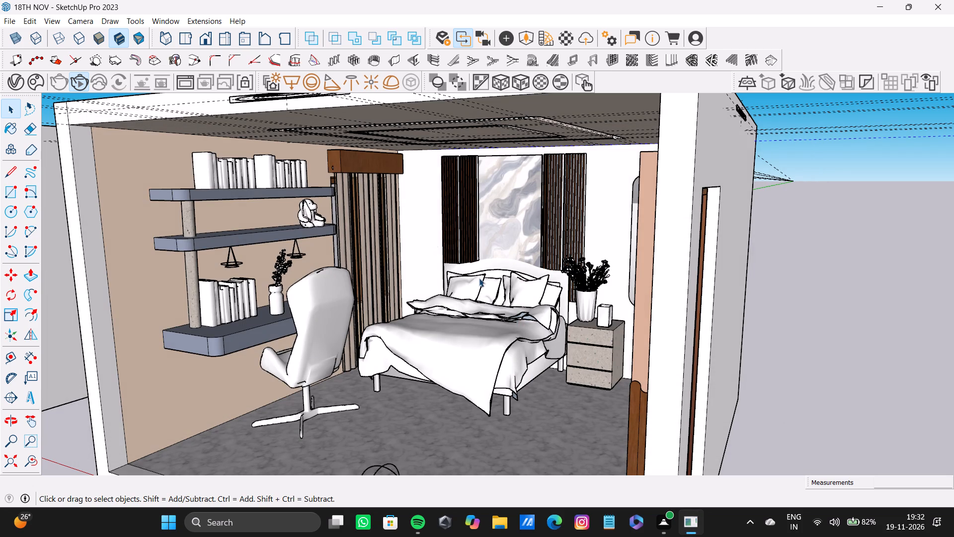
Examine the bedroom around the bed, headboard wall, nightstand and wardrobe from several angles for another render view.
middle_click_drag(487, 299, 780, 303)
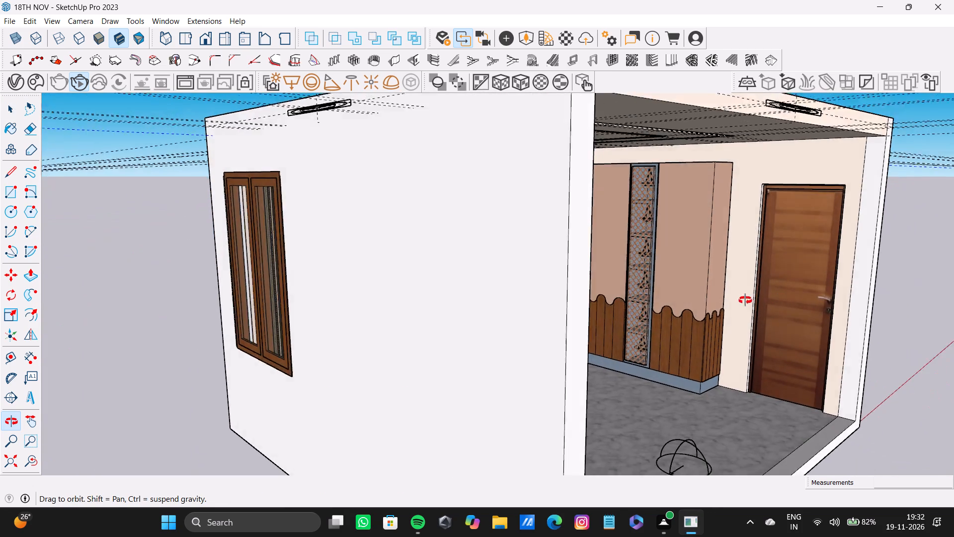
scroll(676, 305, "up", 14)
middle_click_drag(634, 290, 556, 346)
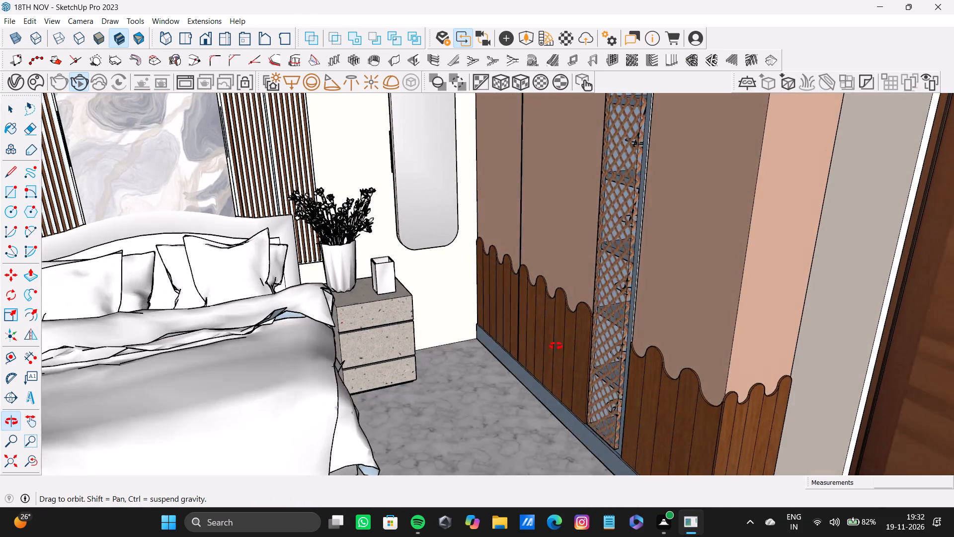
middle_click_drag(556, 346, 591, 376)
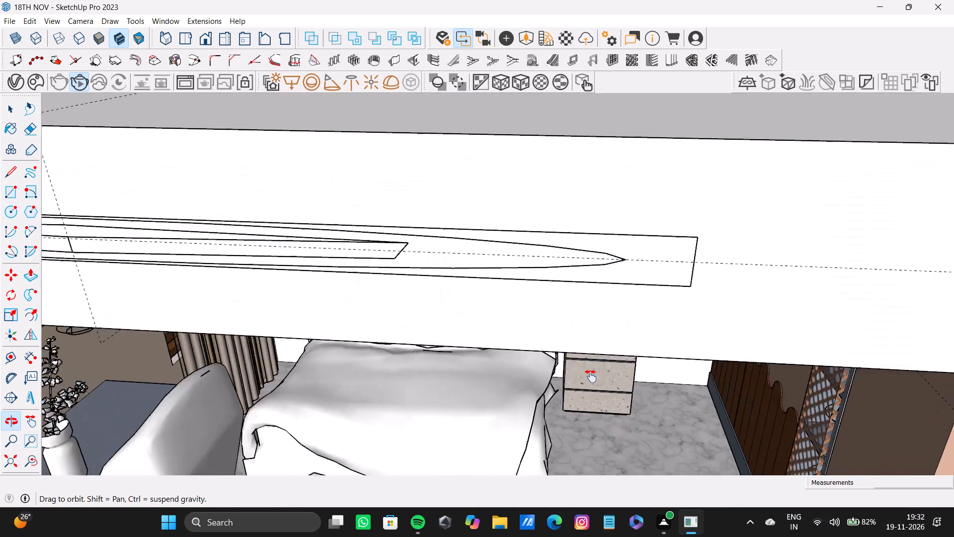
middle_click_drag(591, 376, 593, 386)
middle_click_drag(537, 333, 504, 250)
scroll(469, 203, "up", 14)
middle_click_drag(514, 232, 555, 237)
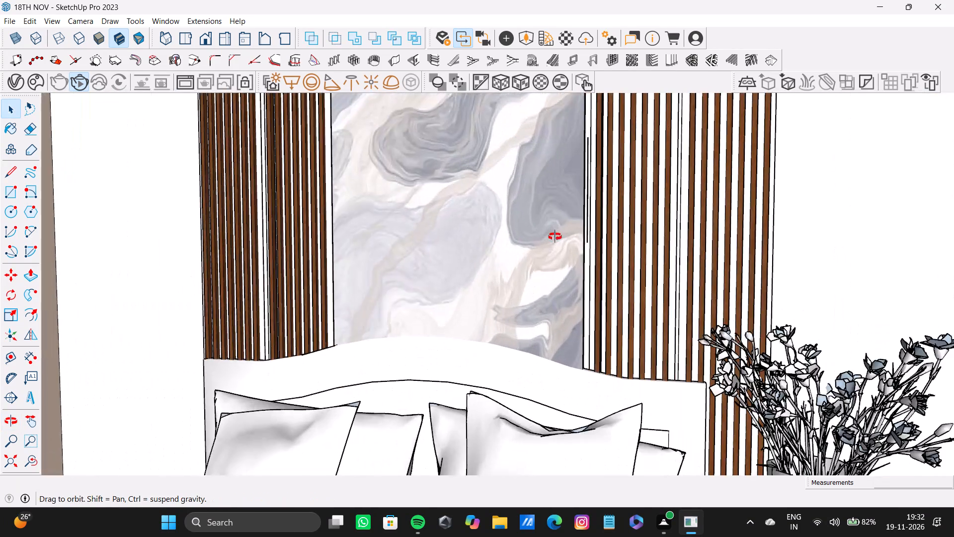
middle_click_drag(555, 237, 328, 260)
scroll(328, 263, "down", 8)
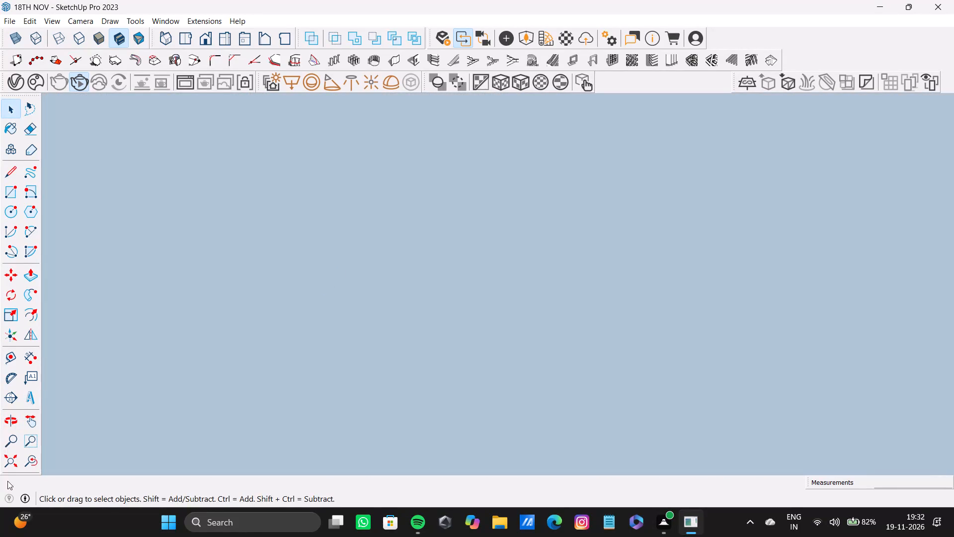
left_click(9, 464)
middle_click_drag(173, 434, 252, 413)
scroll(432, 362, "up", 10)
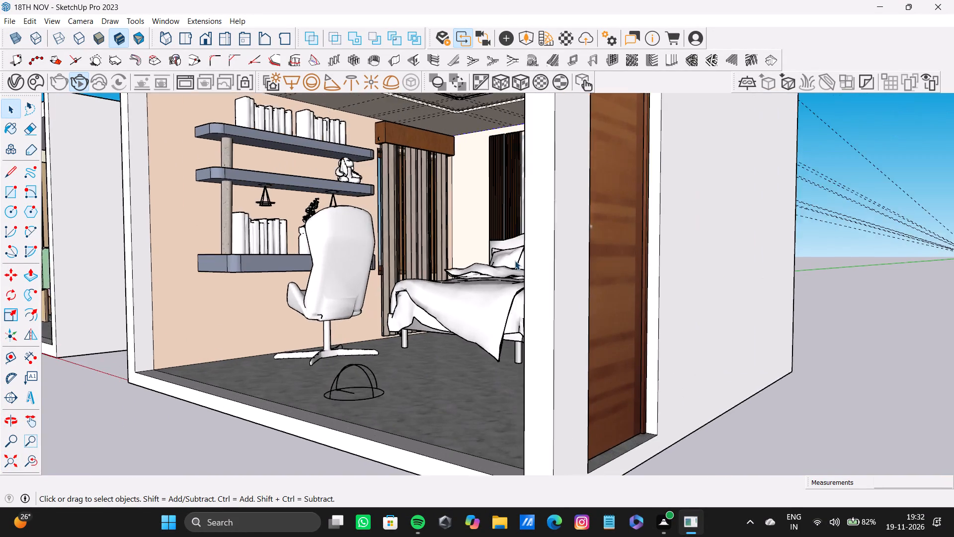
scroll(515, 261, "up", 18)
middle_click_drag(746, 232, 696, 337, "shift")
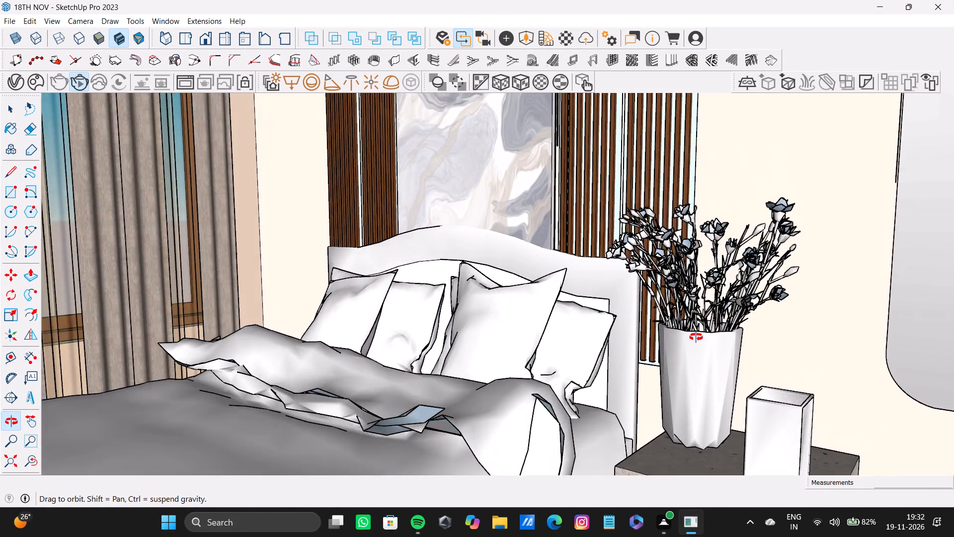
middle_click_drag(696, 337, 703, 358, "shift")
scroll(718, 316, "up", 9)
middle_click_drag(720, 304, 729, 368)
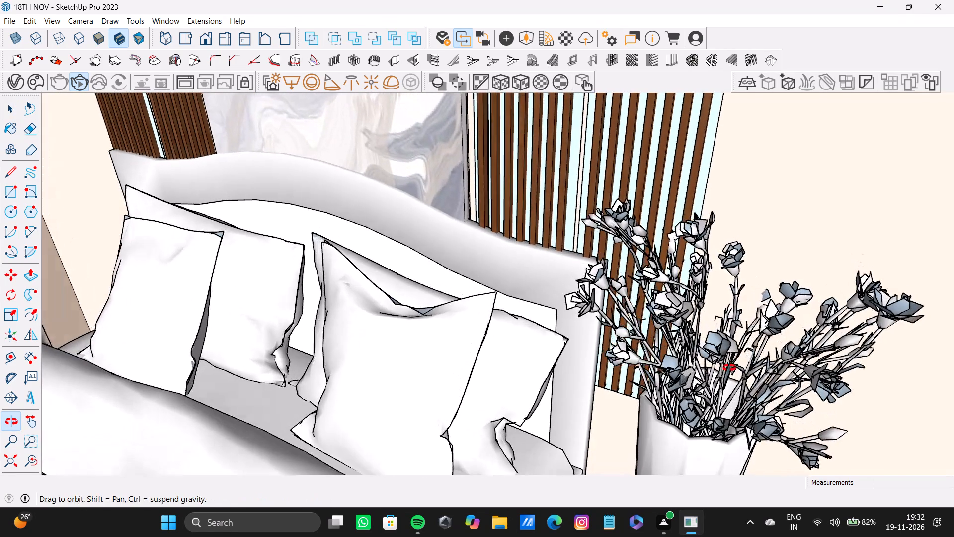
middle_click_drag(729, 368, 729, 368)
left_click(10, 465)
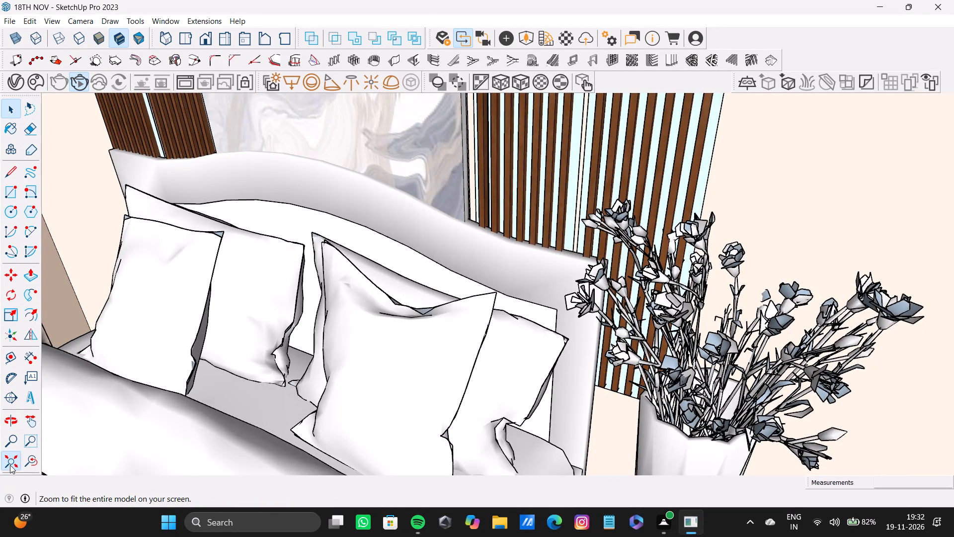
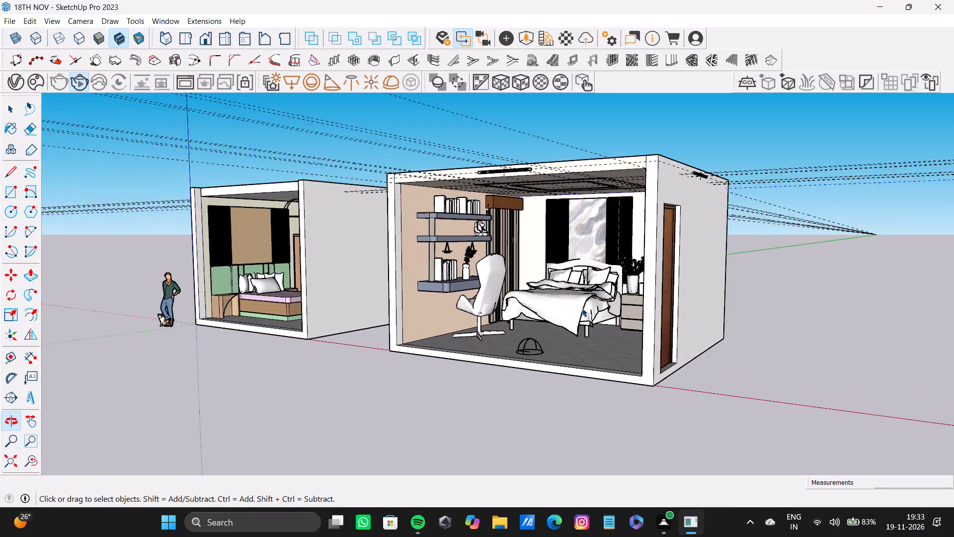
Examine the bedroom from its open side, towards the wardrobe, wall mirror and door, for another render view.
middle_click_drag(591, 298, 712, 341, "shift")
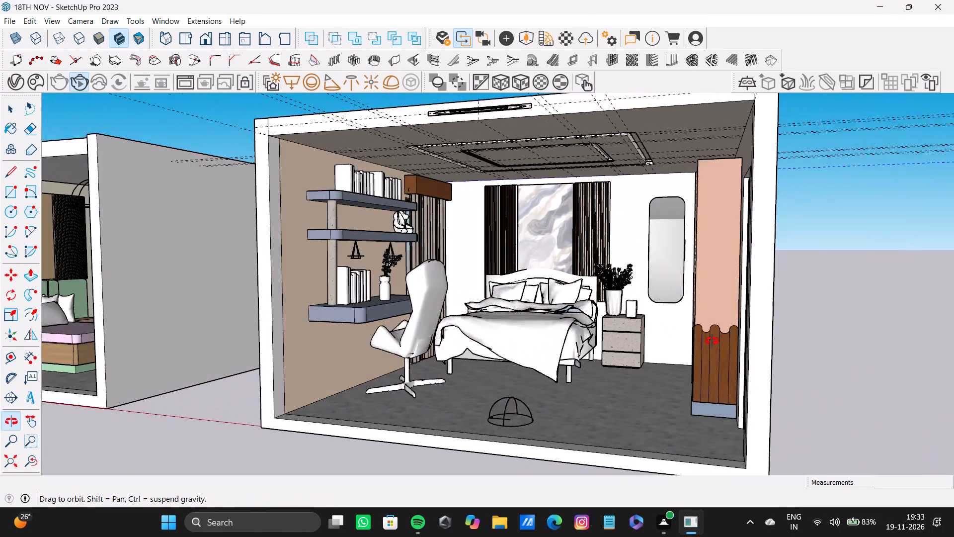
middle_click_drag(712, 341, 623, 353, "shift")
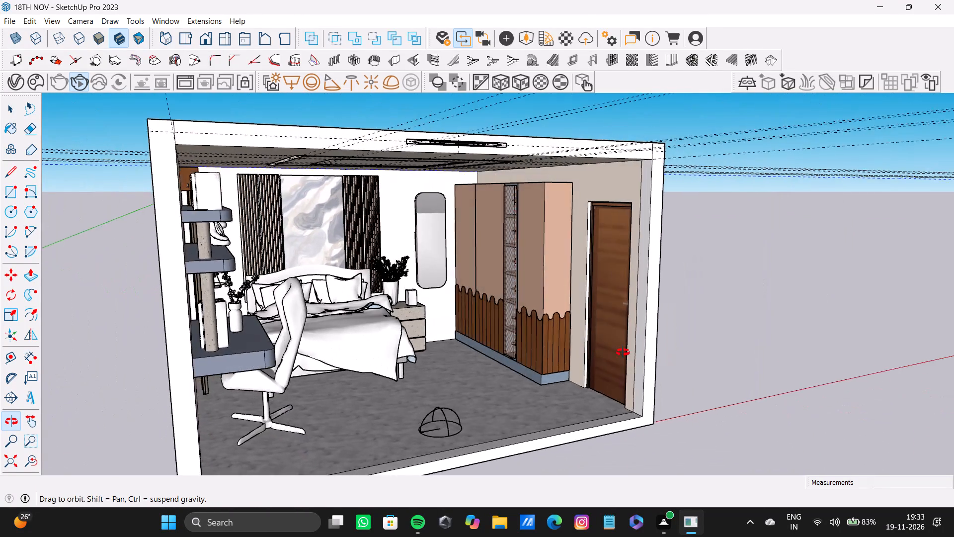
middle_click_drag(623, 353, 657, 362, "shift")
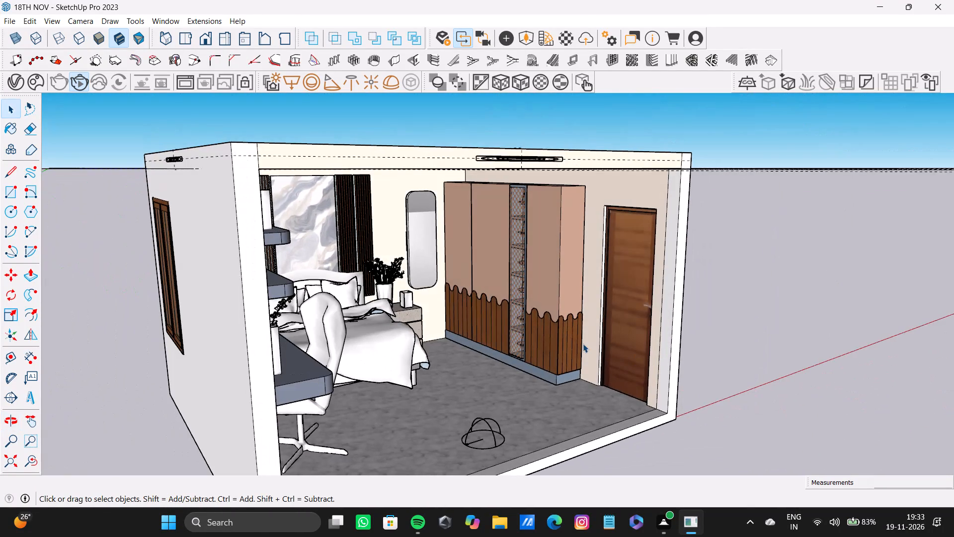
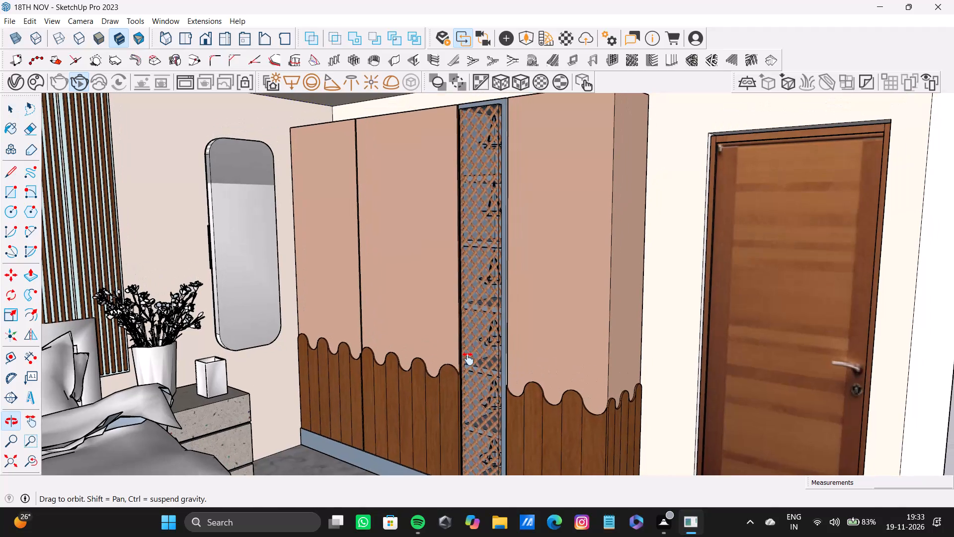
Restart the V-Ray interactive render for the angled view of the wardrobe, wall mirror, bedside table and door.
scroll(468, 357, "down", 1)
middle_click_drag(468, 357, 468, 346, "shift")
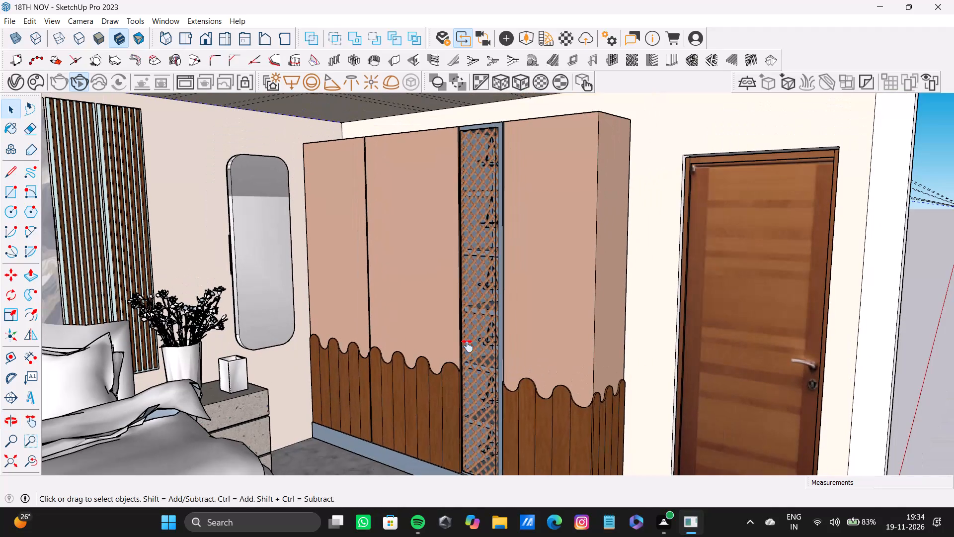
middle_click_drag(468, 346, 467, 343, "shift")
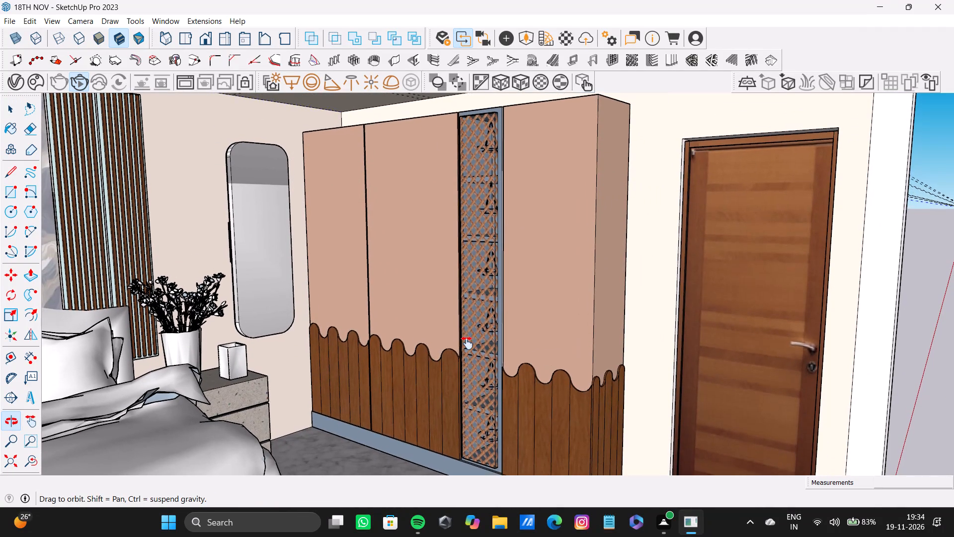
middle_click_drag(467, 343, 462, 334, "shift")
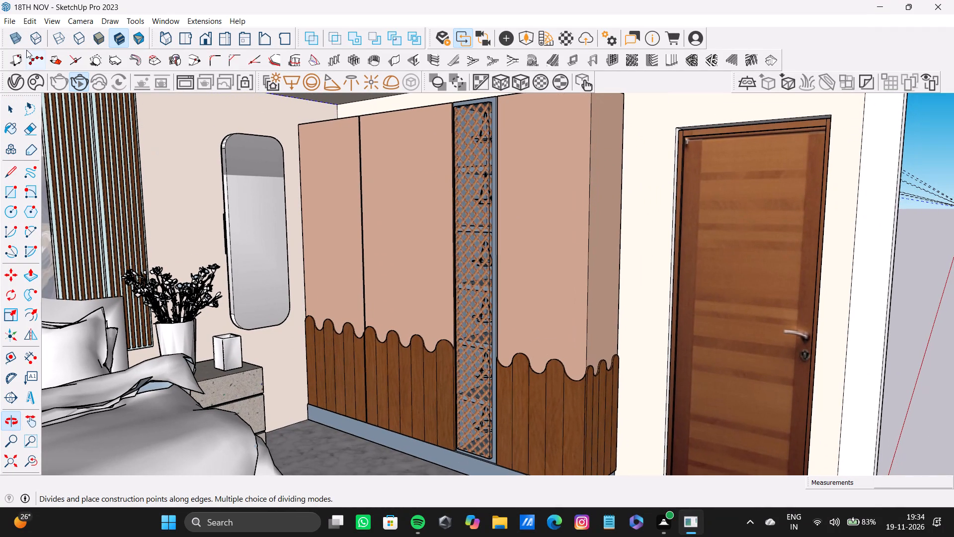
left_click(81, 94)
left_click(81, 87)
left_click(80, 86)
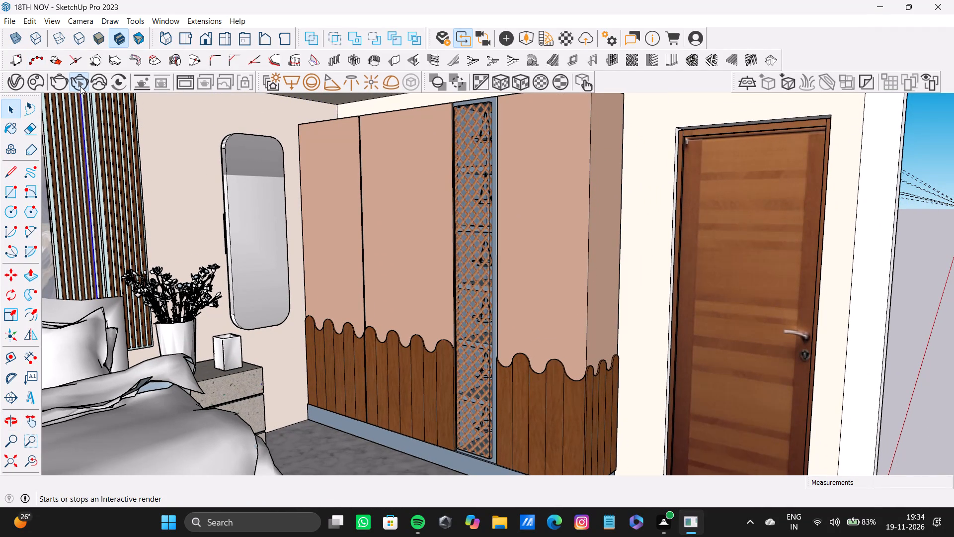
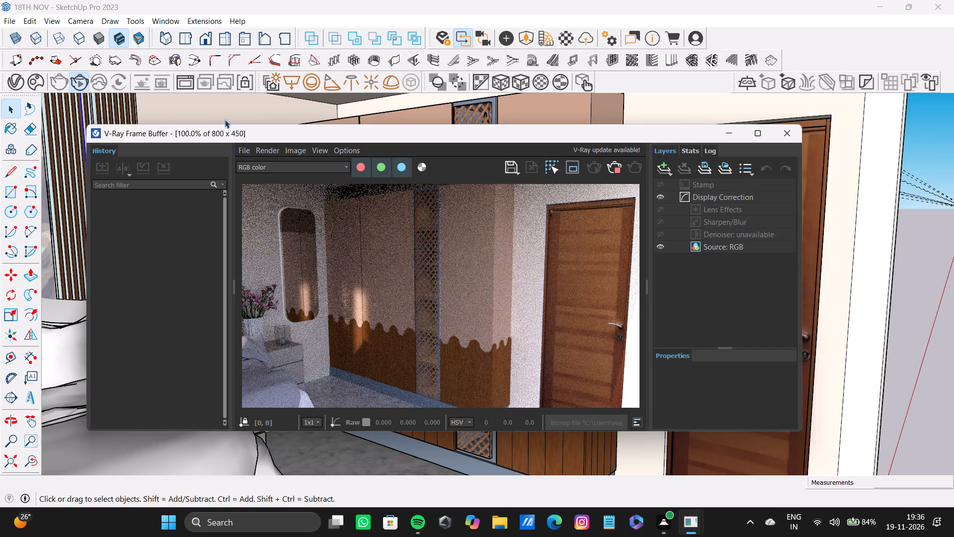
Save the current render of the wardrobe and door view as a PNG named 19TH NOV VRAY2 in the pdfs folder.
left_click(513, 171)
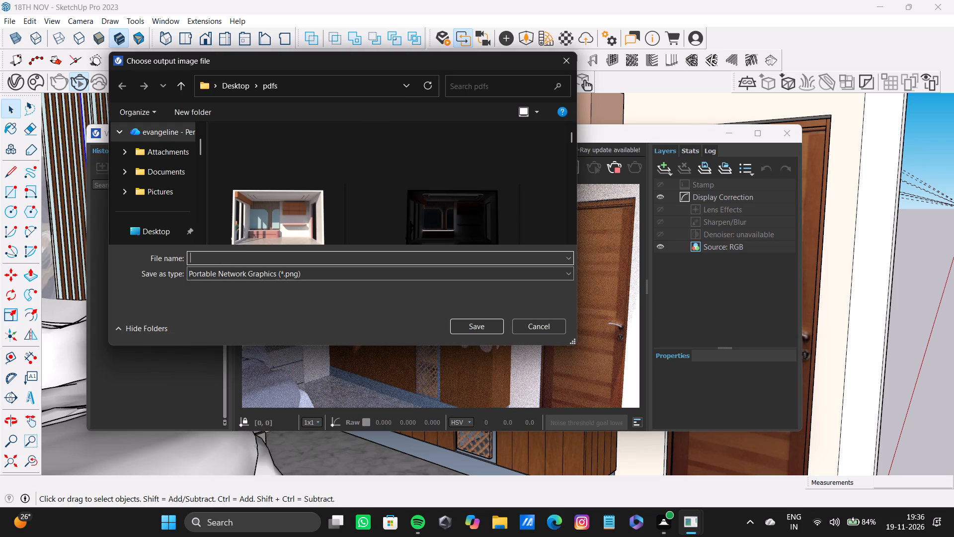
type("19")
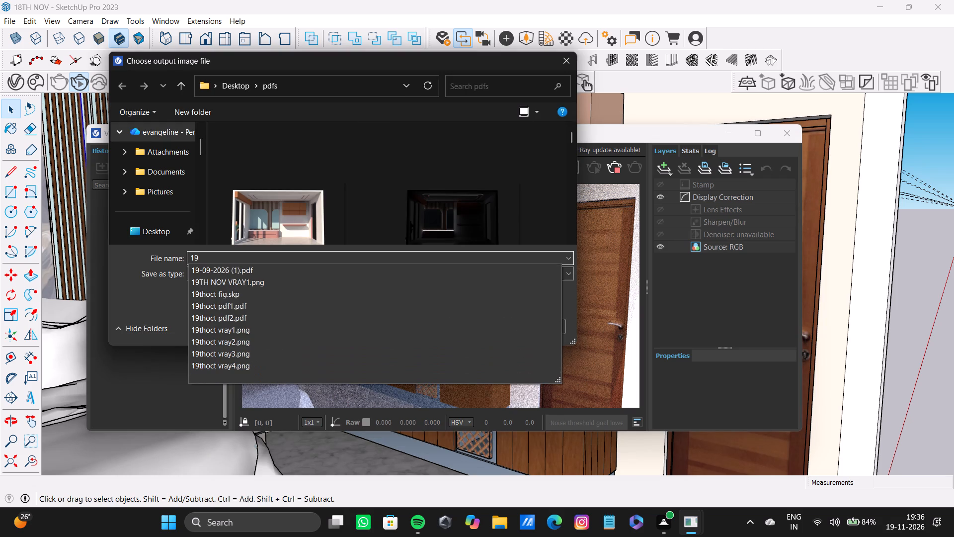
key("BackSpace")
key("BackSpace")
key("BackSpace")
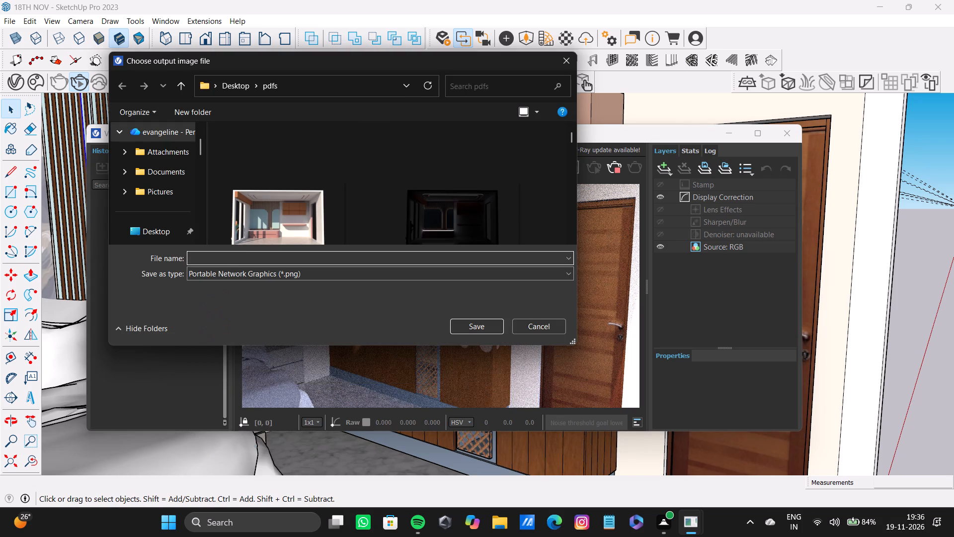
type("19")
type("TH NOV VRAY2")
key("Return")
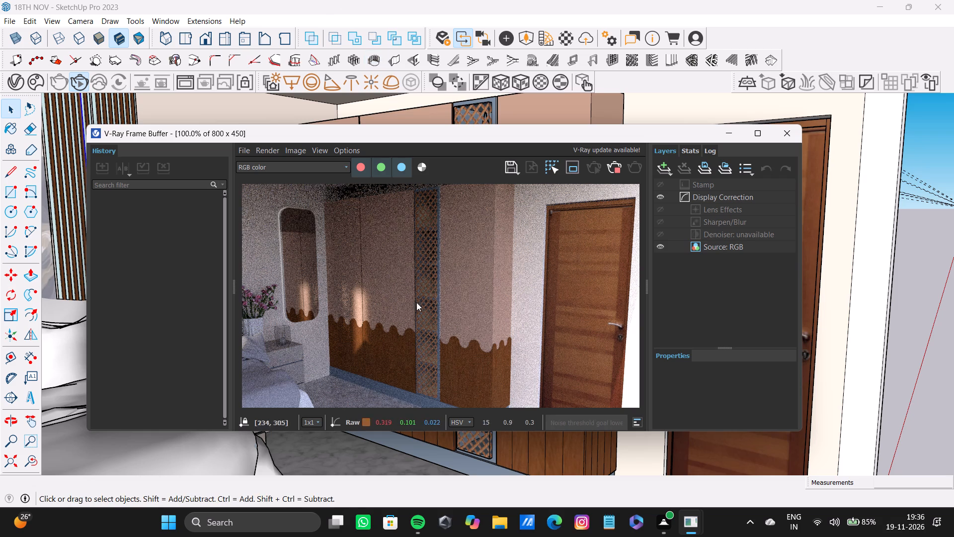
Close the frame buffer and stop the interactive render.
left_click(784, 133)
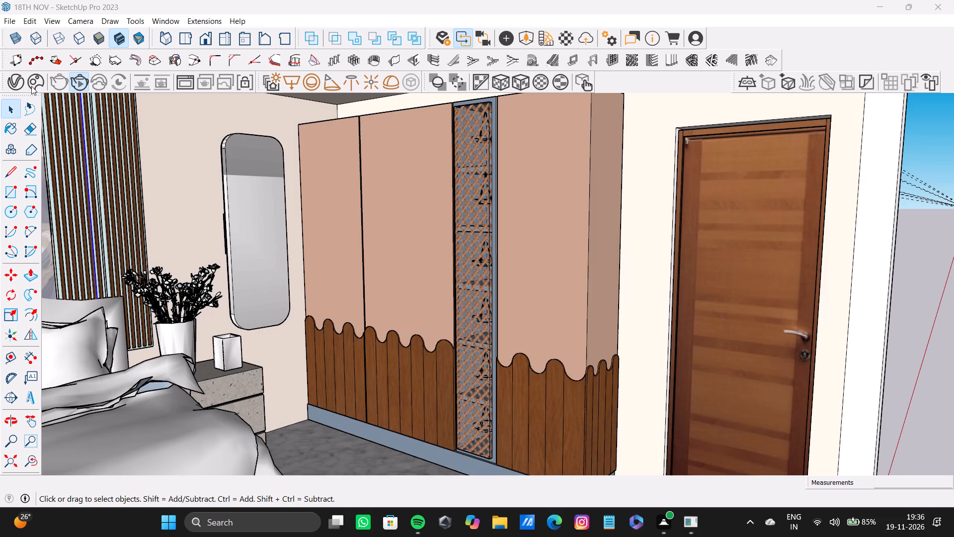
left_click(87, 88)
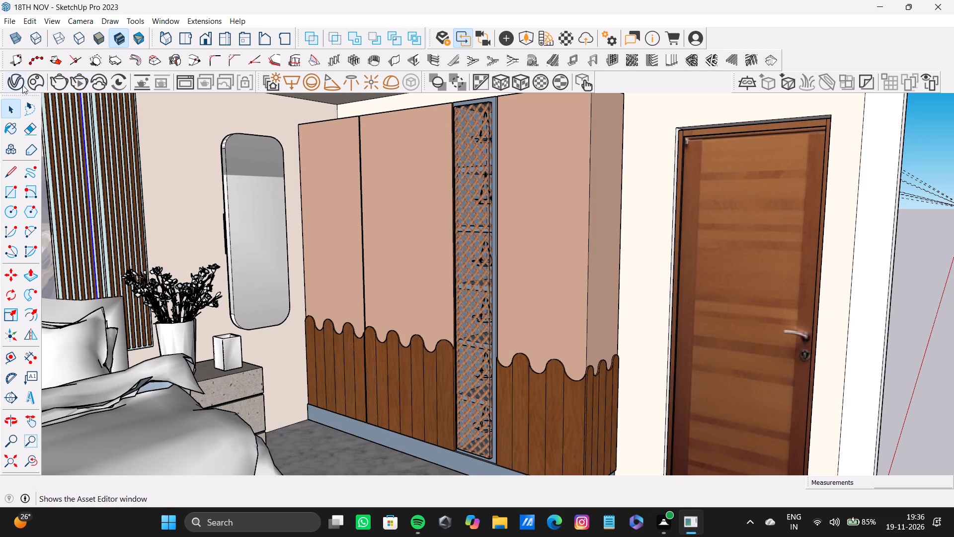
Set the intensity of Mesh Light#1, Mesh Light#2 and Mesh Light#3 to 60 in the V-Ray Asset Editor.
left_click(19, 82)
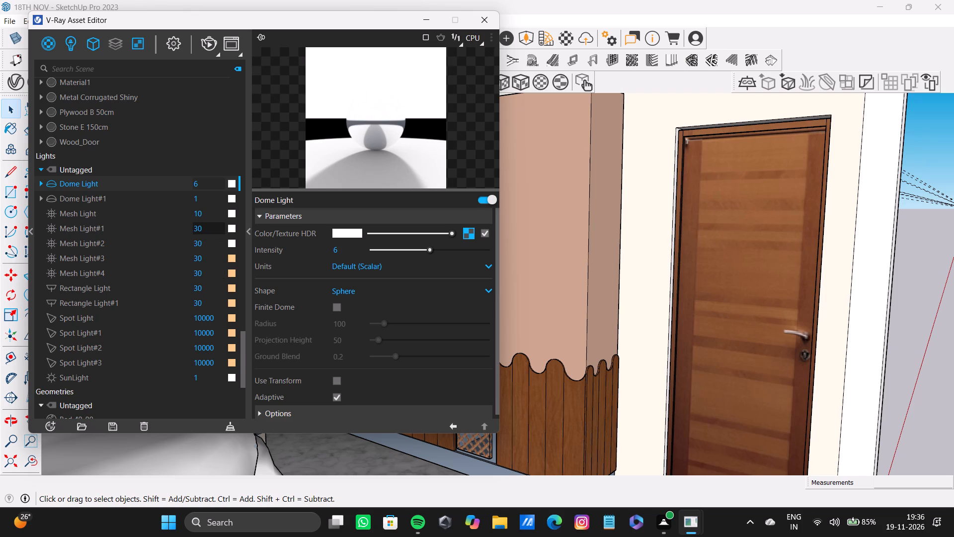
left_click_drag(211, 228, 168, 215)
key("BackSpace")
type("60")
key("Return")
left_click_drag(204, 240, 183, 234)
key("BackSpace")
type("60")
key("Return")
left_click_drag(210, 261, 151, 262)
key("BackSpace")
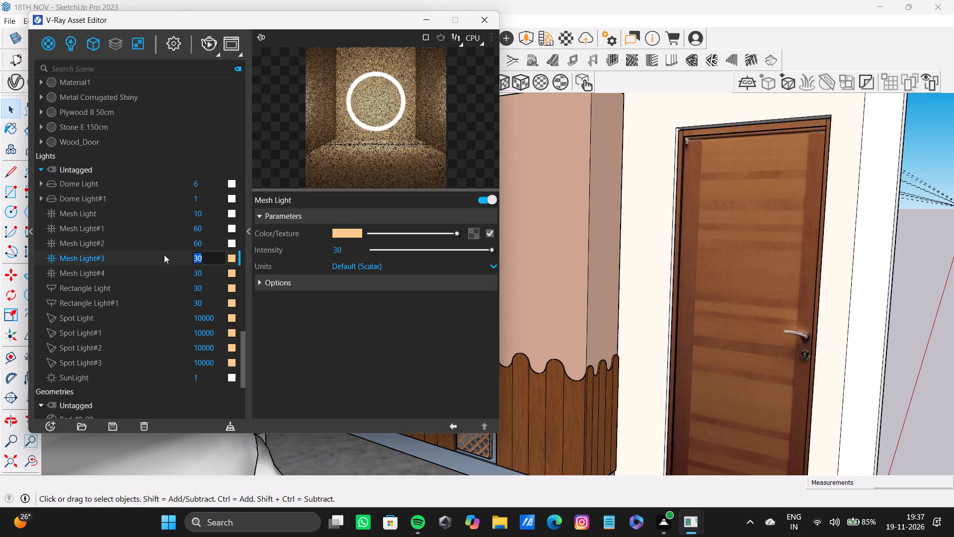
type("60")
key("Return")
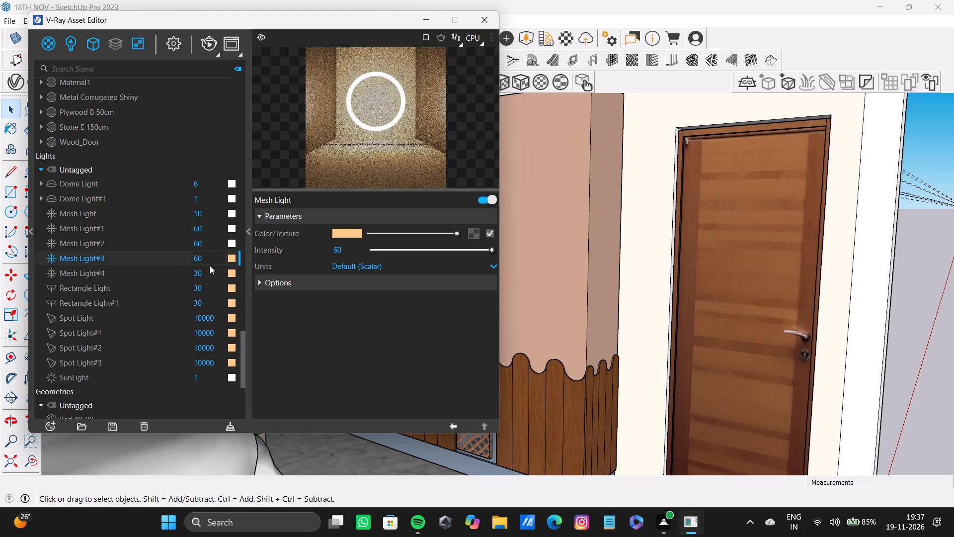
Open the intensity value of Mesh Light#4 for editing.
left_click_drag(210, 269, 163, 265)
key("BackSpace")
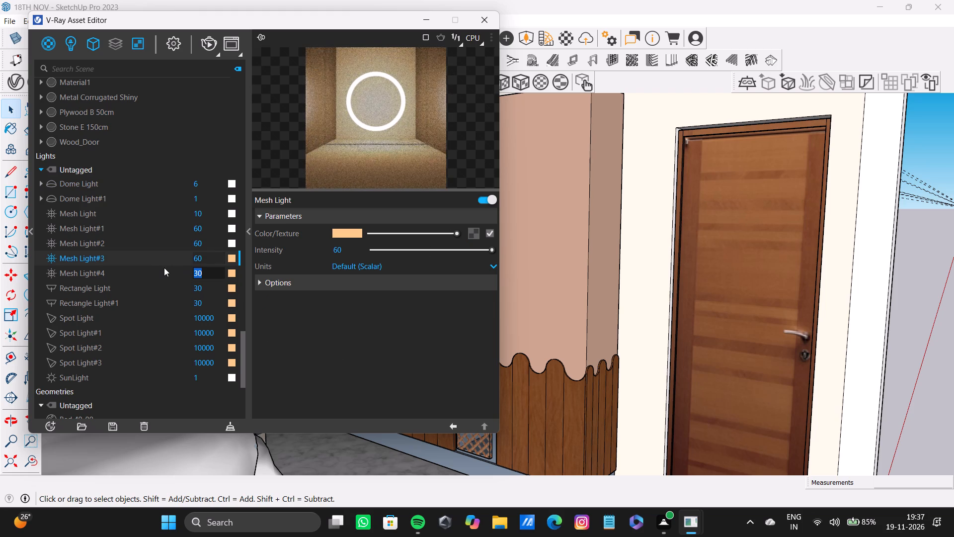
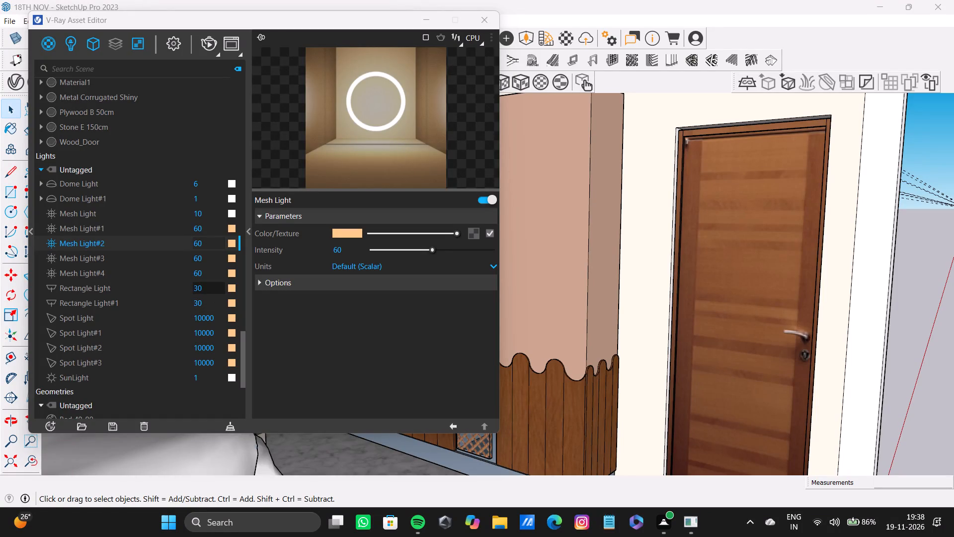
Set the intensity of Spot Light, Spot Light#1, Spot Light#2 and Spot Light#3 to 100000, and close the V-Ray Asset Editor.
left_click_drag(215, 291, 146, 296)
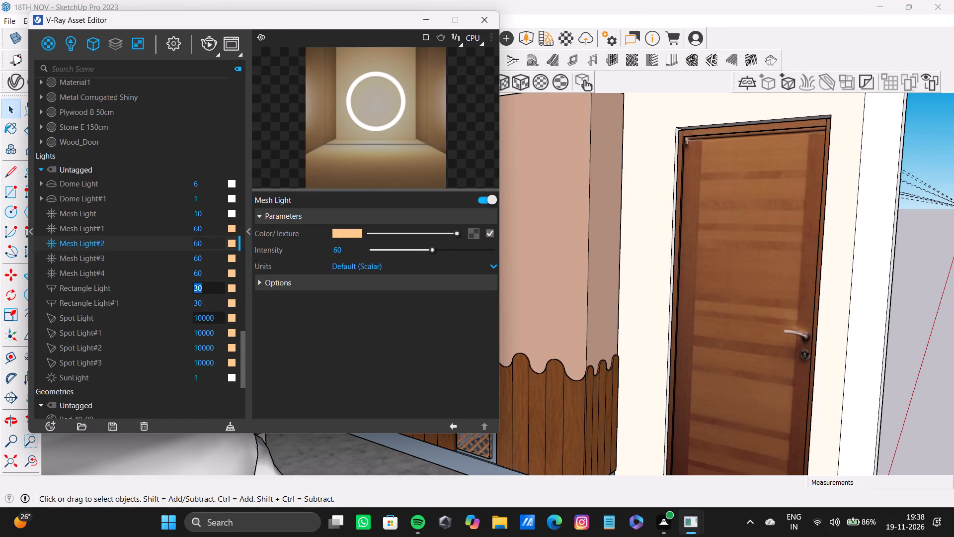
left_click(222, 316)
key("0")
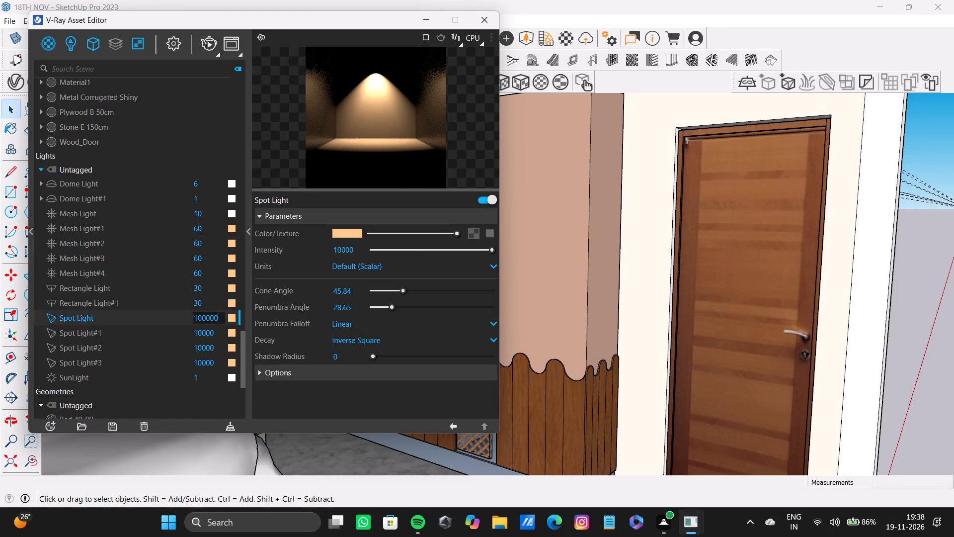
left_click(223, 333)
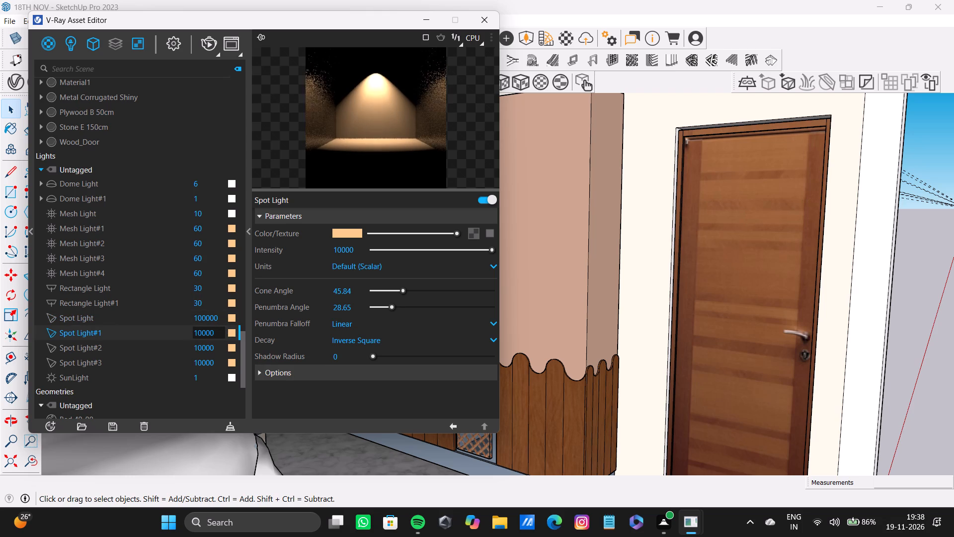
key("0")
left_click(221, 350)
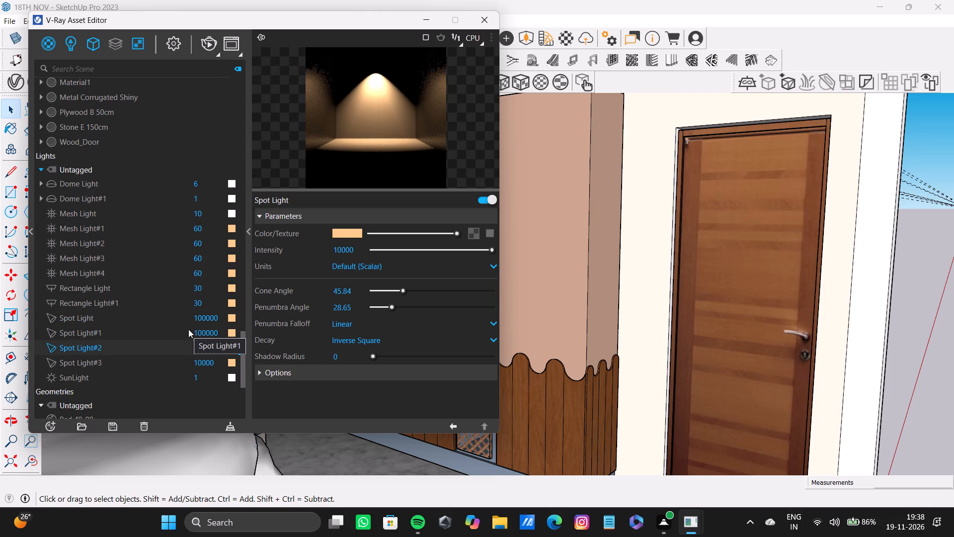
key("0")
left_click(216, 360)
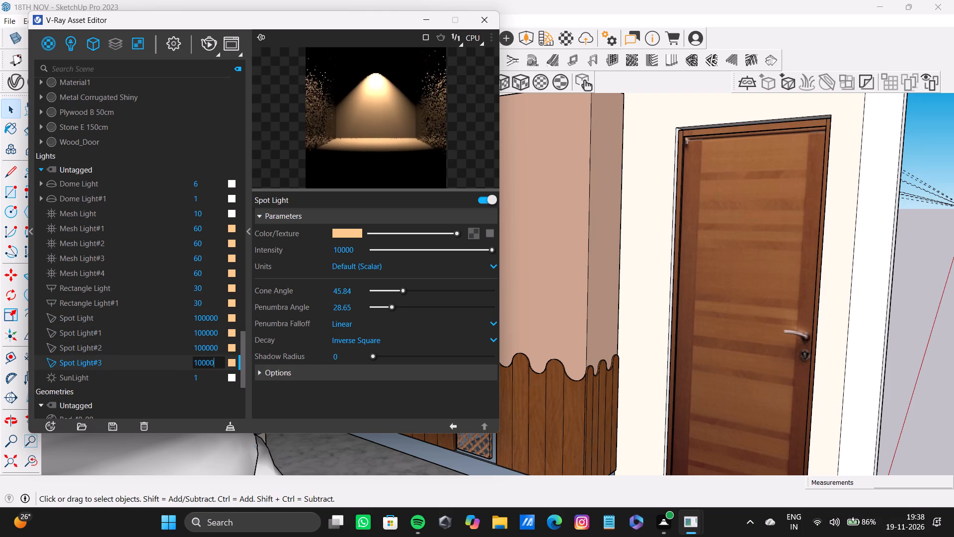
key("0")
key("Return")
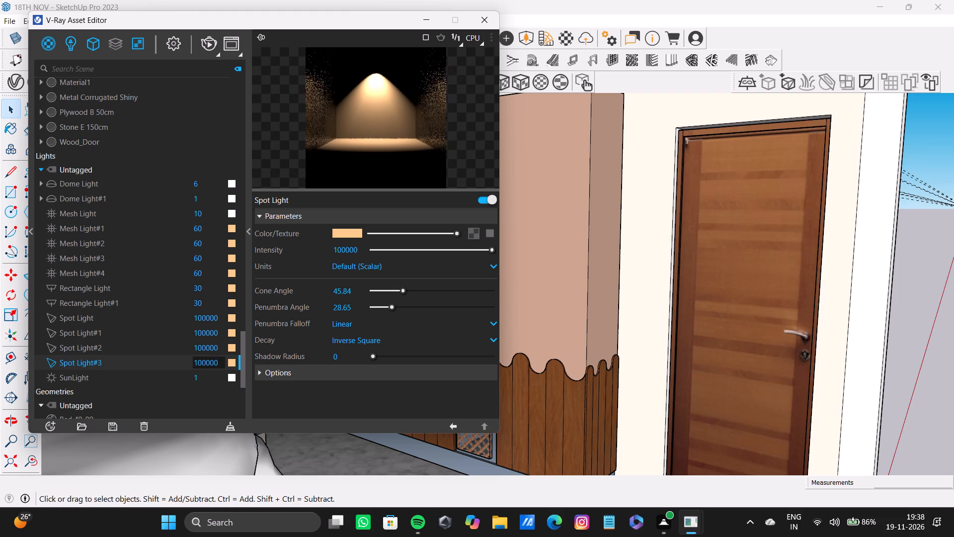
left_click(484, 23)
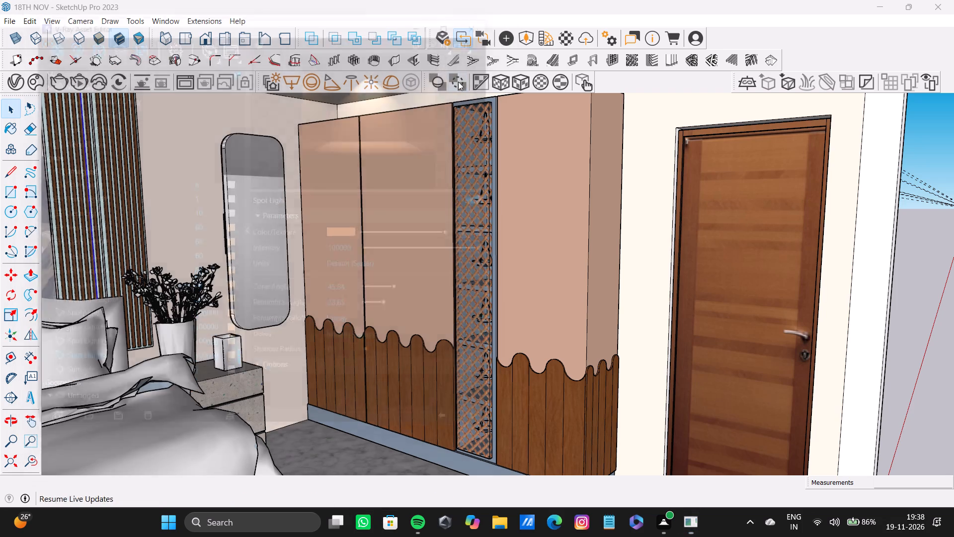
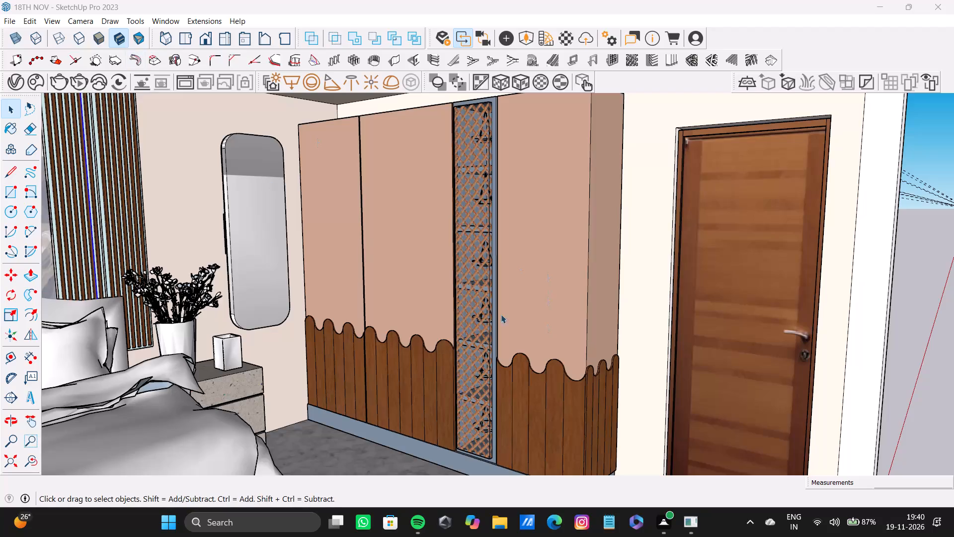
Start a V-Ray interactive render of the bedroom from its open side, framing the bed, study shelves, chair, mirror and wardrobe.
scroll(363, 247, "down", 9)
middle_click_drag(439, 285, 371, 291)
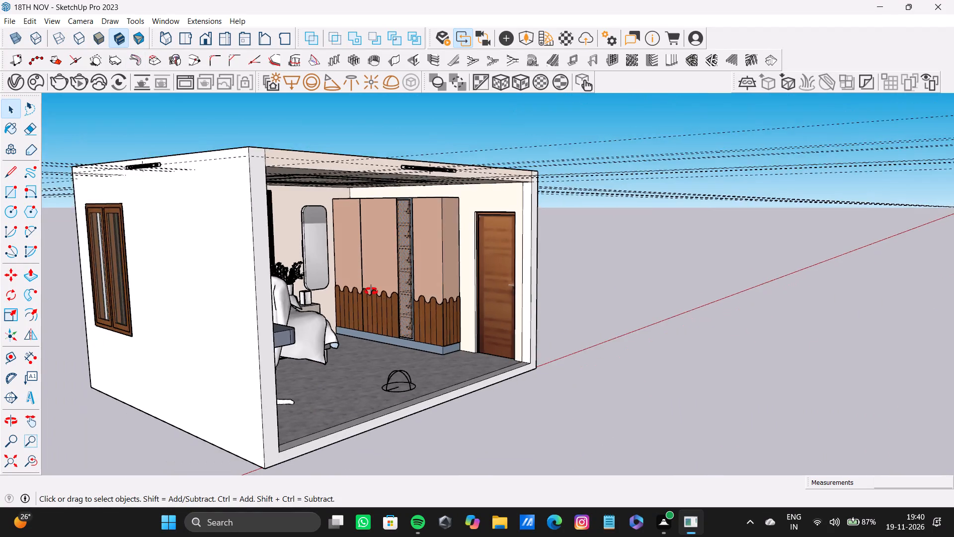
middle_click_drag(371, 291, 166, 297)
scroll(296, 293, "up", 10)
middle_click_drag(332, 298, 339, 279, "shift")
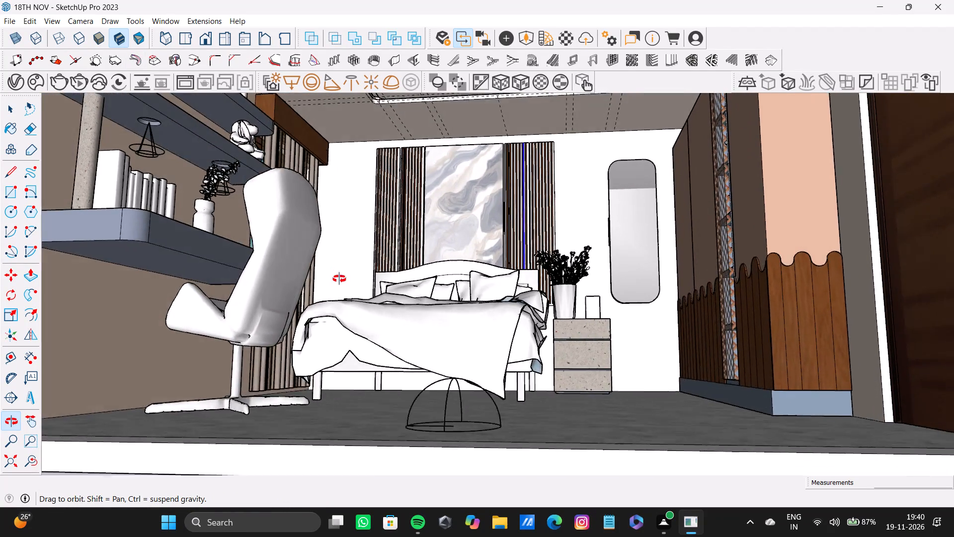
middle_click_drag(339, 279, 355, 318, "shift")
scroll(358, 310, "down", 3)
middle_click_drag(396, 302, 395, 324, "shift")
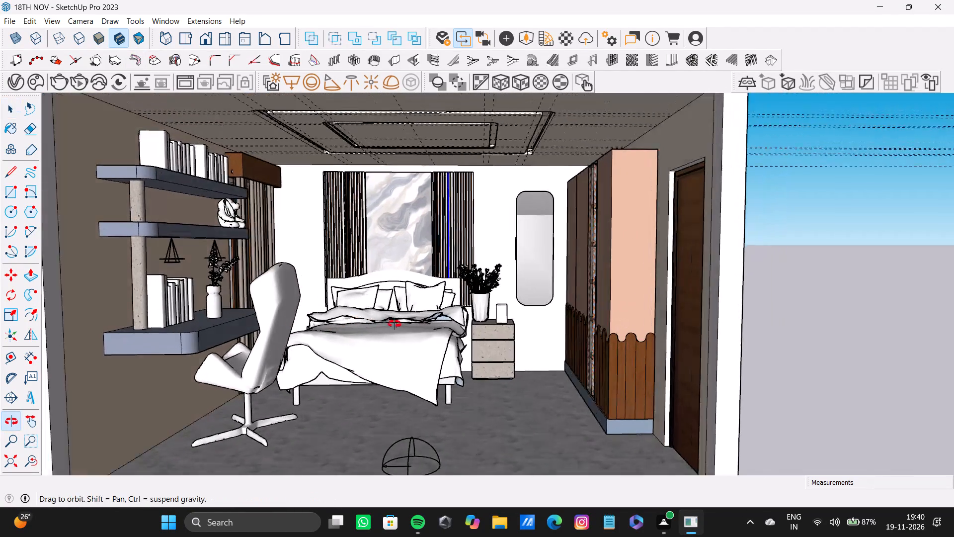
middle_click_drag(395, 324, 355, 280, "shift")
scroll(355, 280, "down", 4)
middle_click_drag(386, 283, 389, 305, "shift")
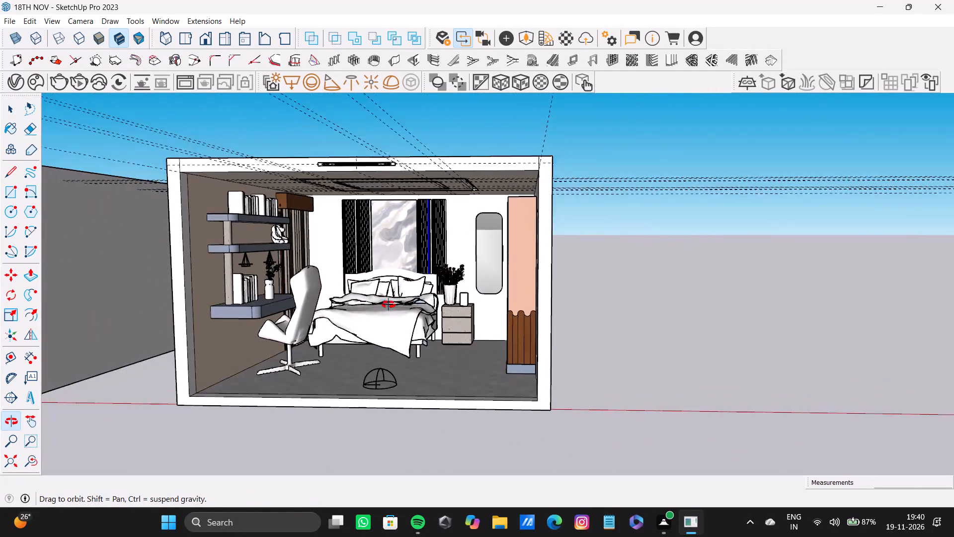
middle_click_drag(389, 305, 424, 302, "shift")
scroll(411, 296, "up", 4)
middle_click_drag(410, 296, 443, 299)
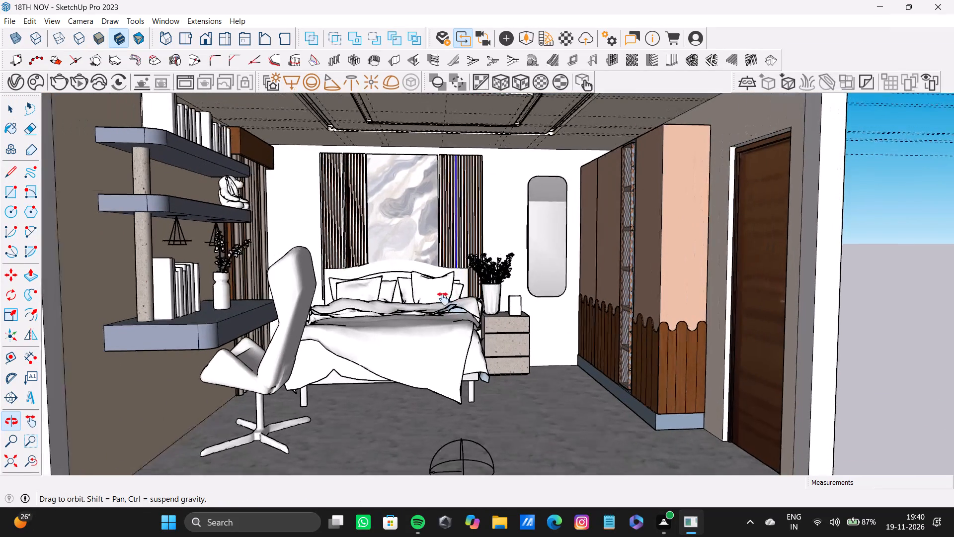
middle_click_drag(443, 299, 391, 284)
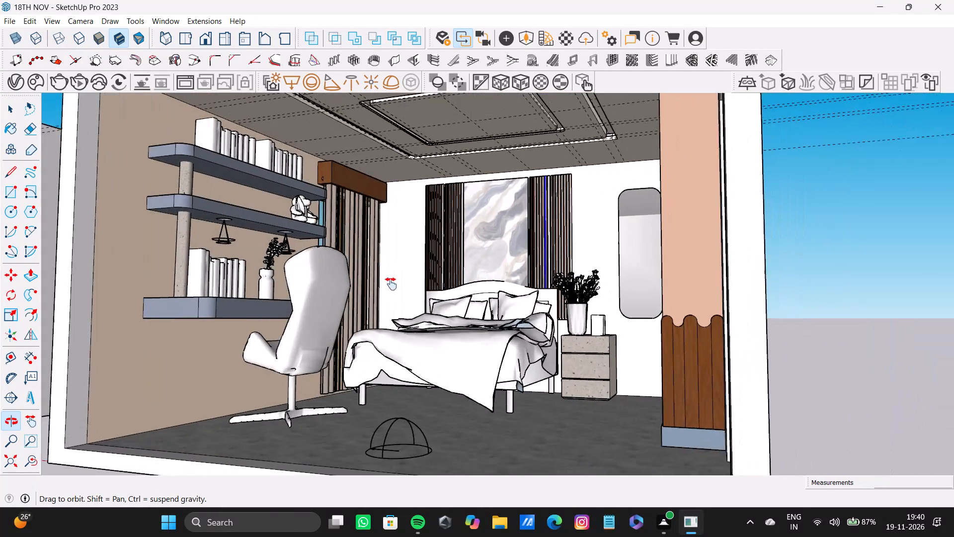
middle_click_drag(391, 284, 418, 314)
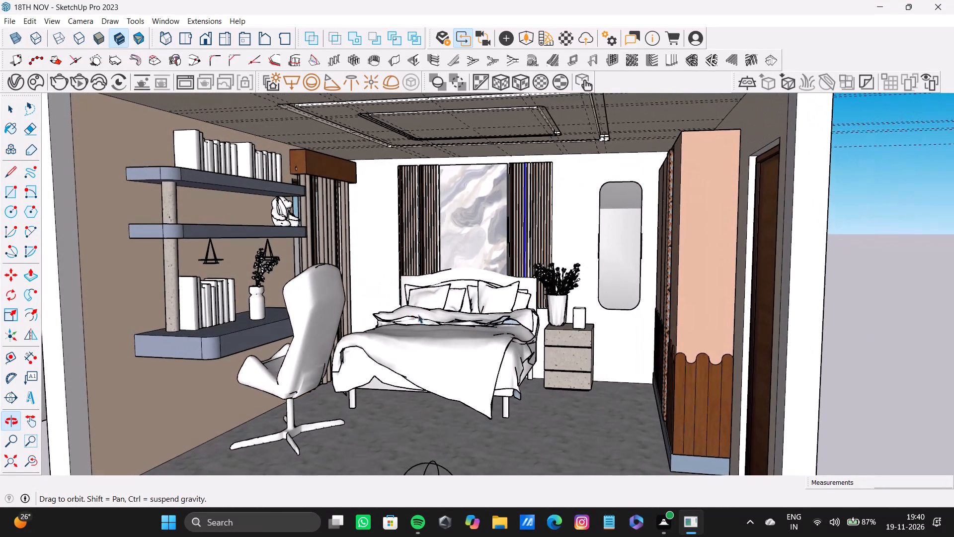
middle_click_drag(418, 314, 420, 318)
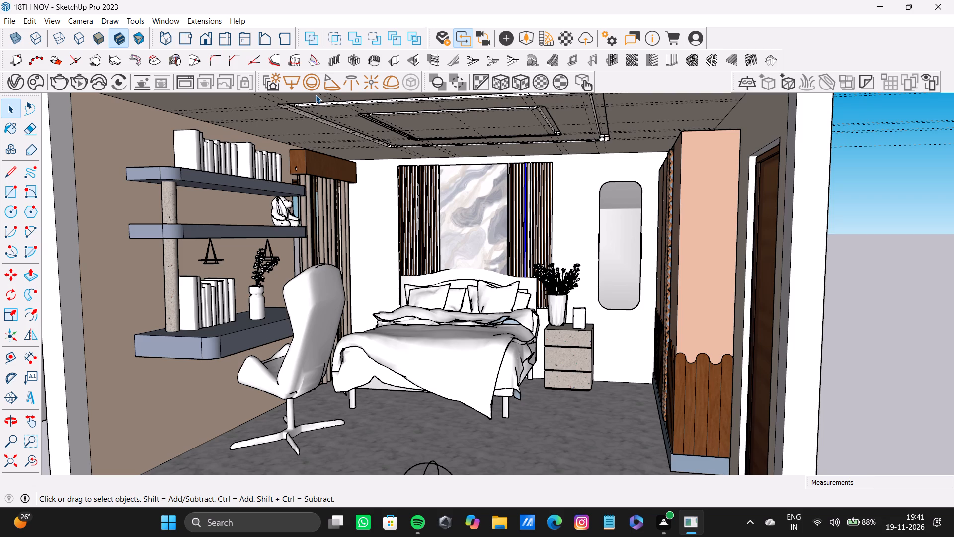
left_click(79, 82)
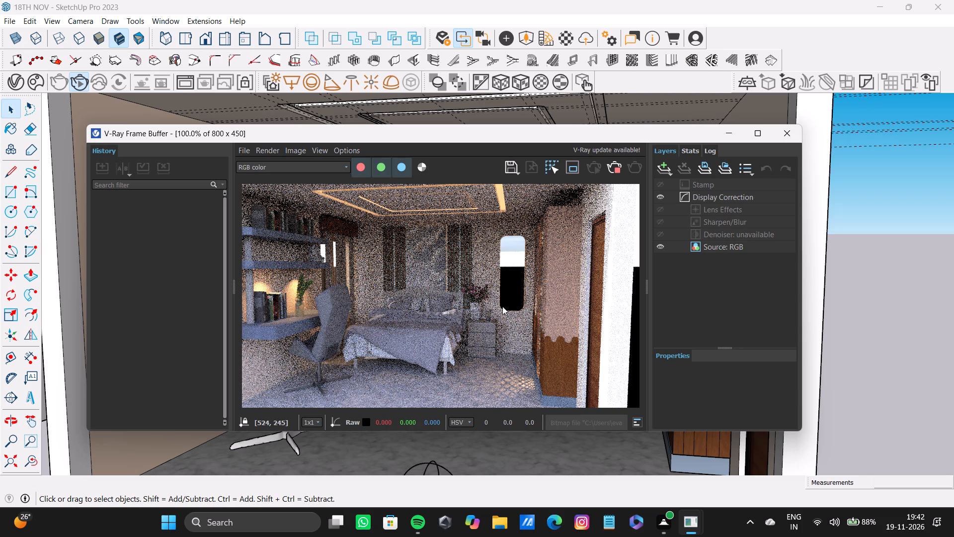
scroll(502, 306, "down", 1)
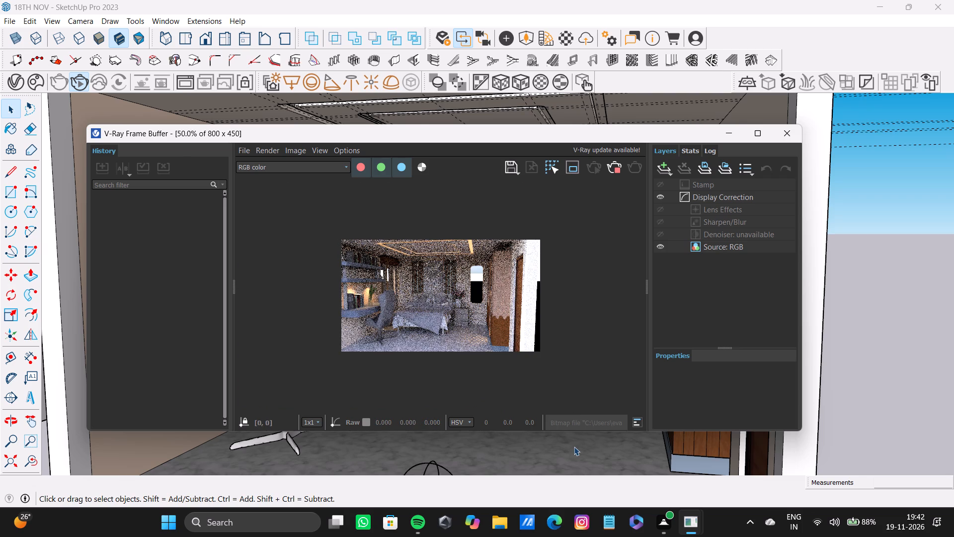
scroll(574, 447, "down", 1)
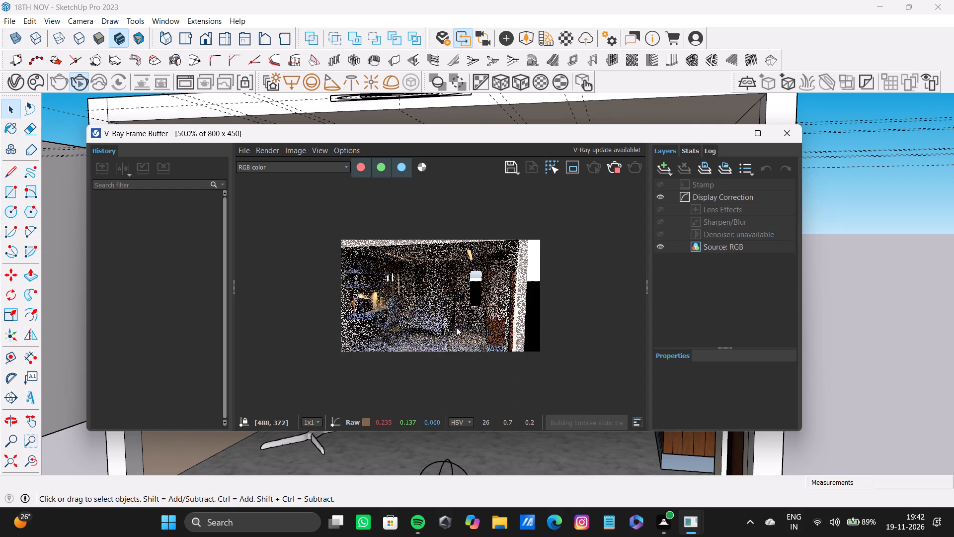
scroll(450, 318, "up", 1)
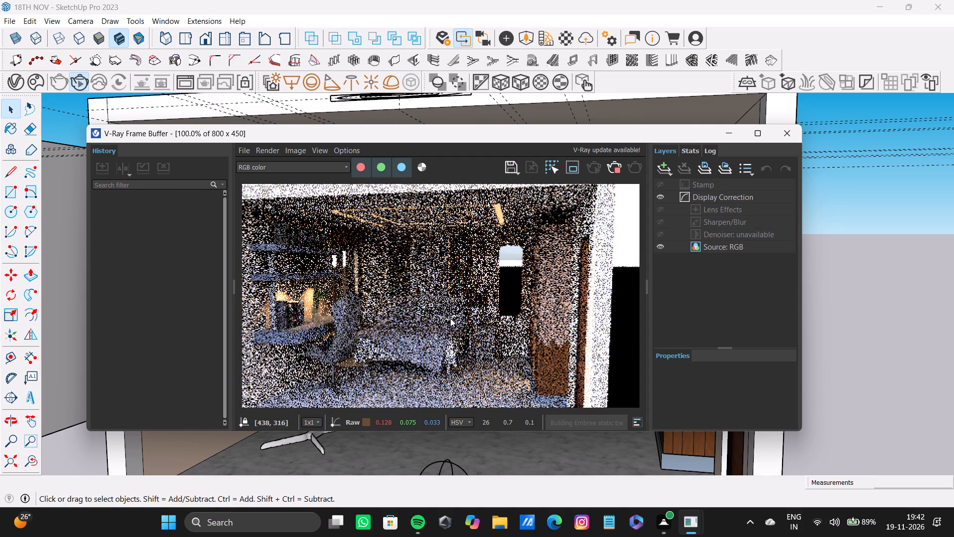
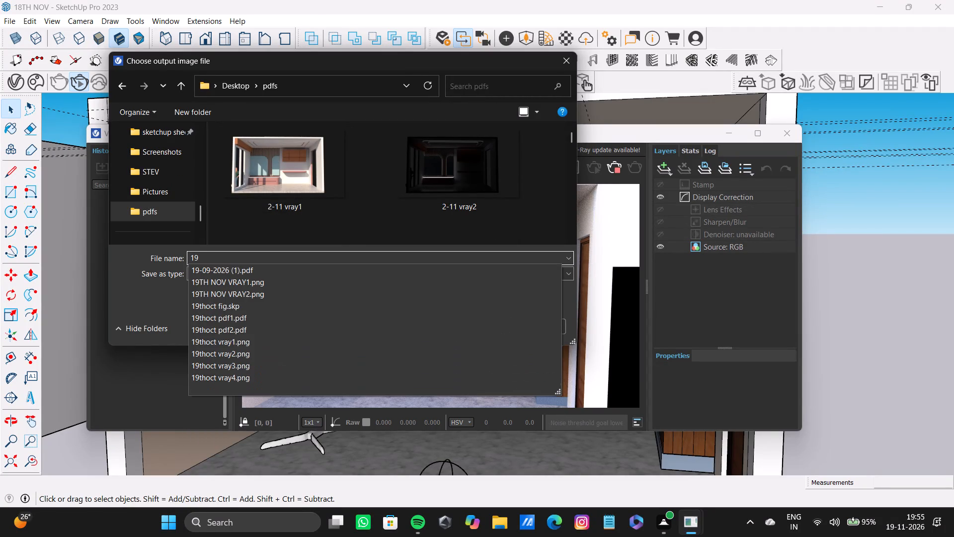
Enter an output file name starting with "19TH NOV VRA" for saving the rendered bedroom image in the pdfs folder.
type("TH NOV VRA")
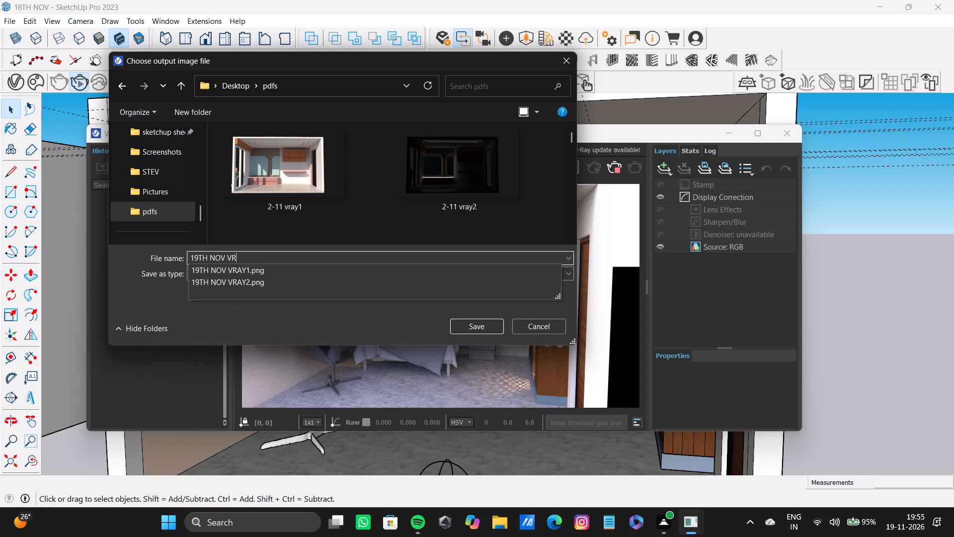
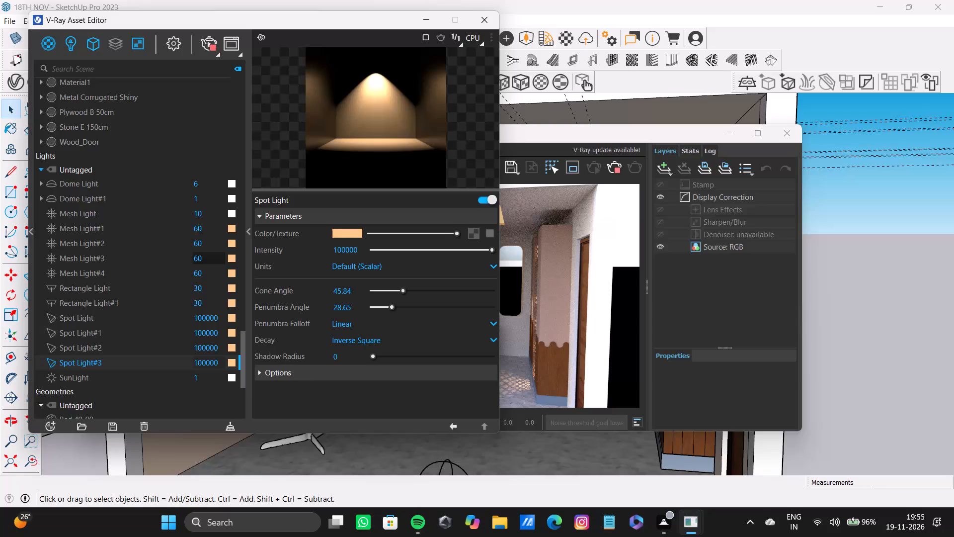
Set the intensity of Mesh Light#3 and Mesh Light#4 to 90 and close the asset editor.
key("BackSpace")
key("BackSpace")
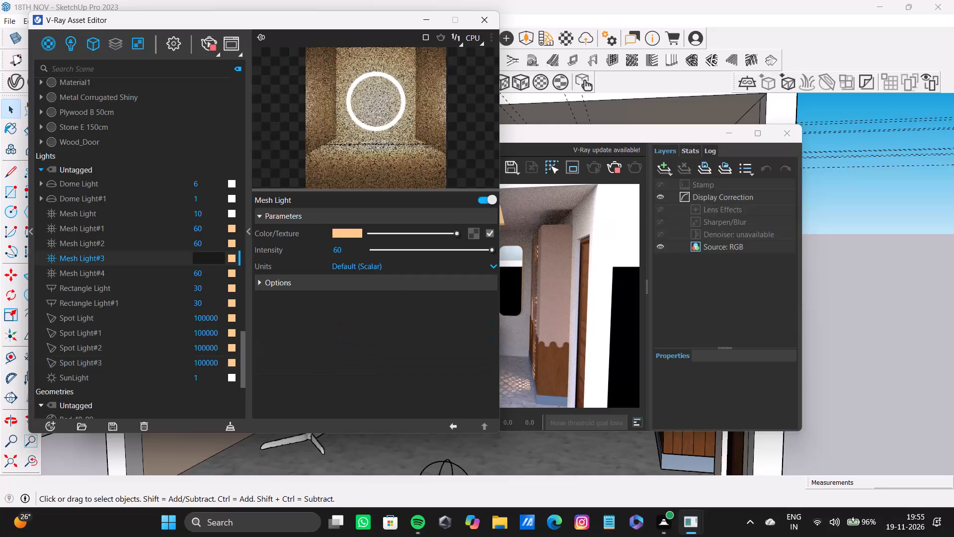
type("90")
key("Return")
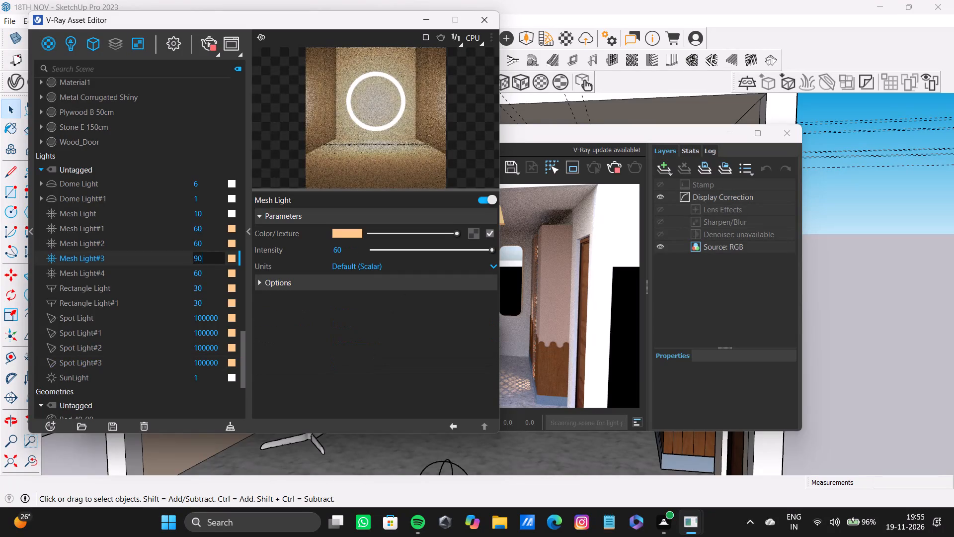
left_click_drag(207, 271, 174, 272)
key("BackSpace")
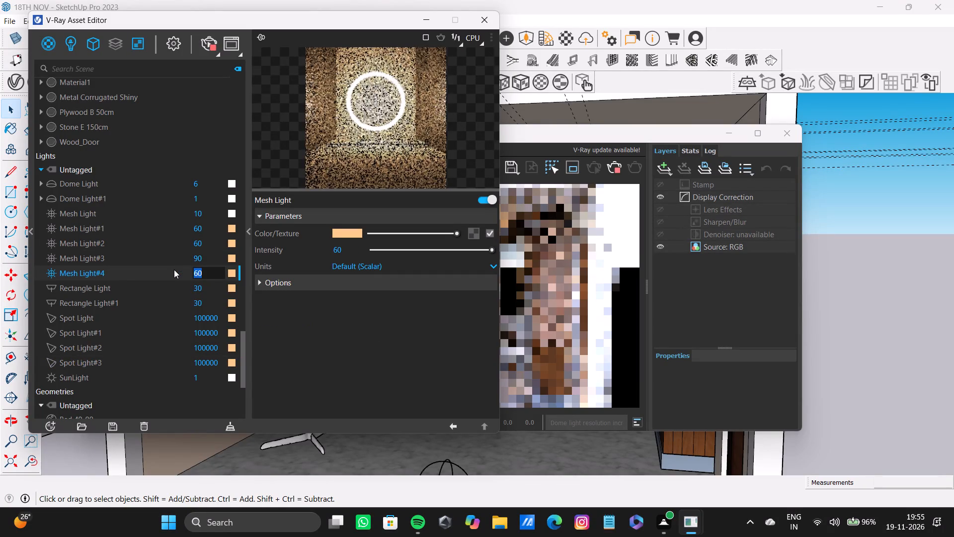
type("90")
key("Return")
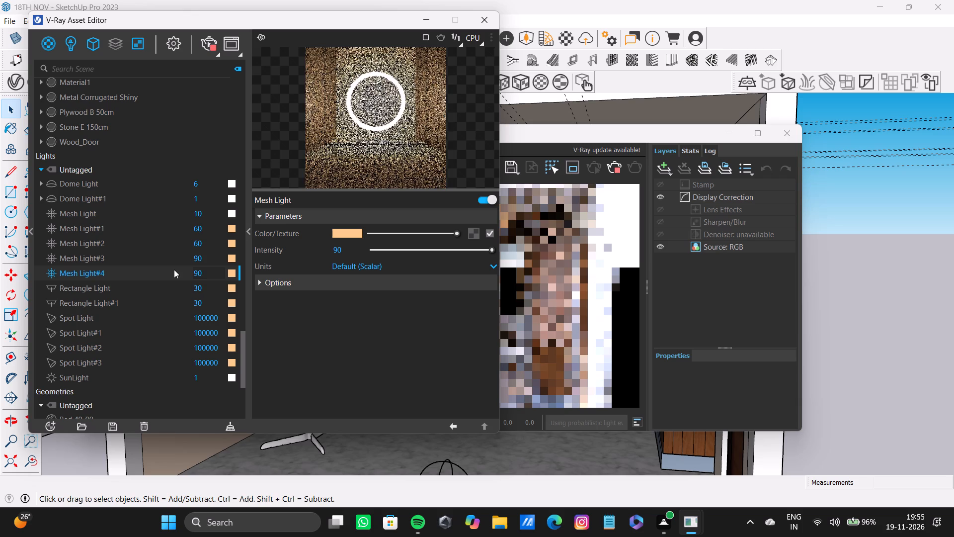
left_click(486, 20)
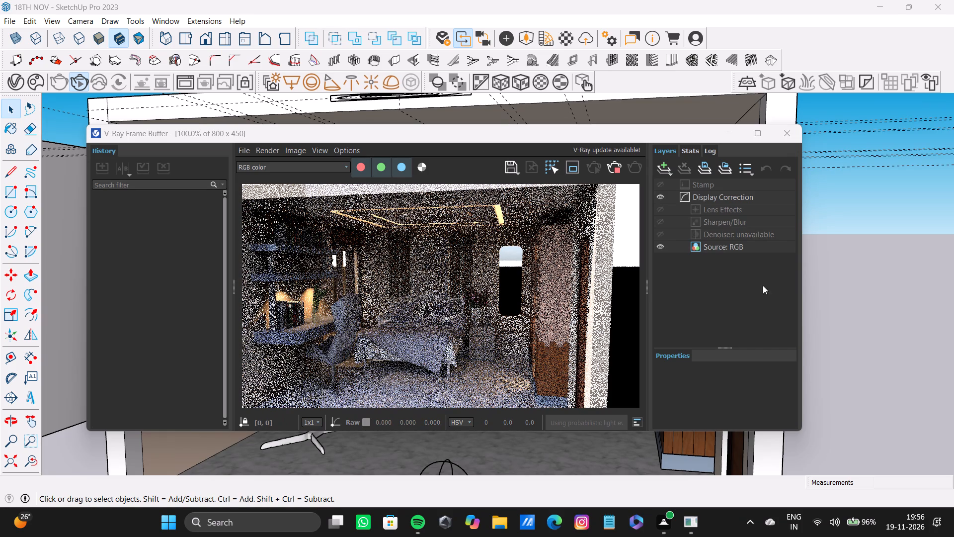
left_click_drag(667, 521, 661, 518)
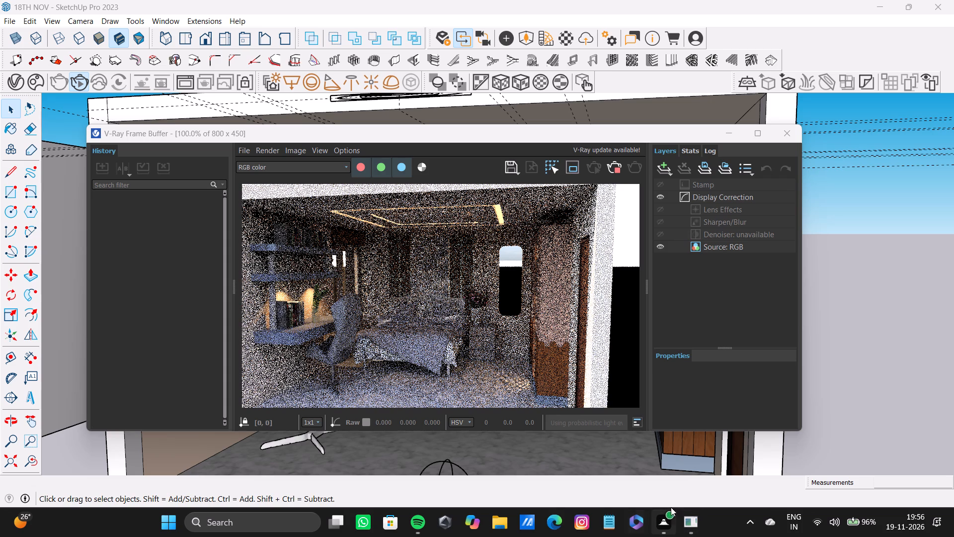
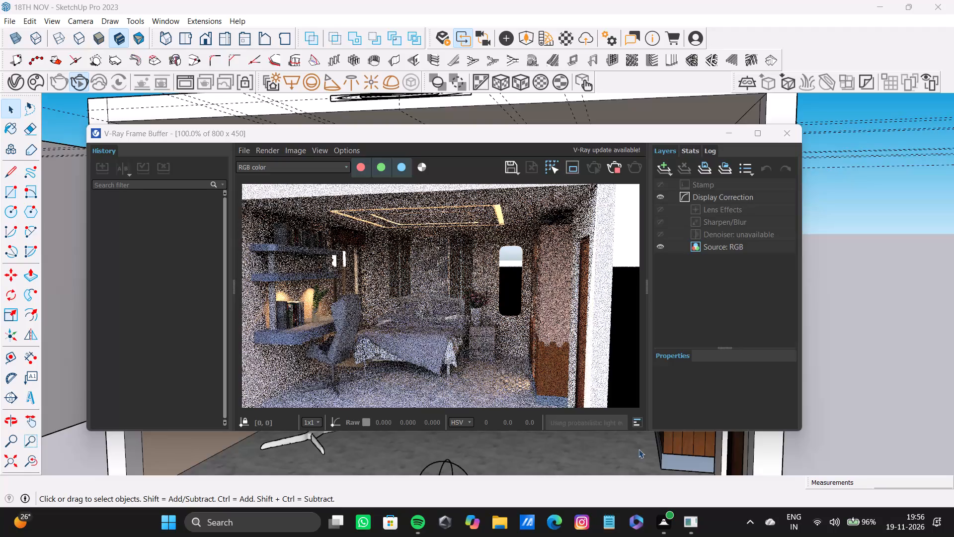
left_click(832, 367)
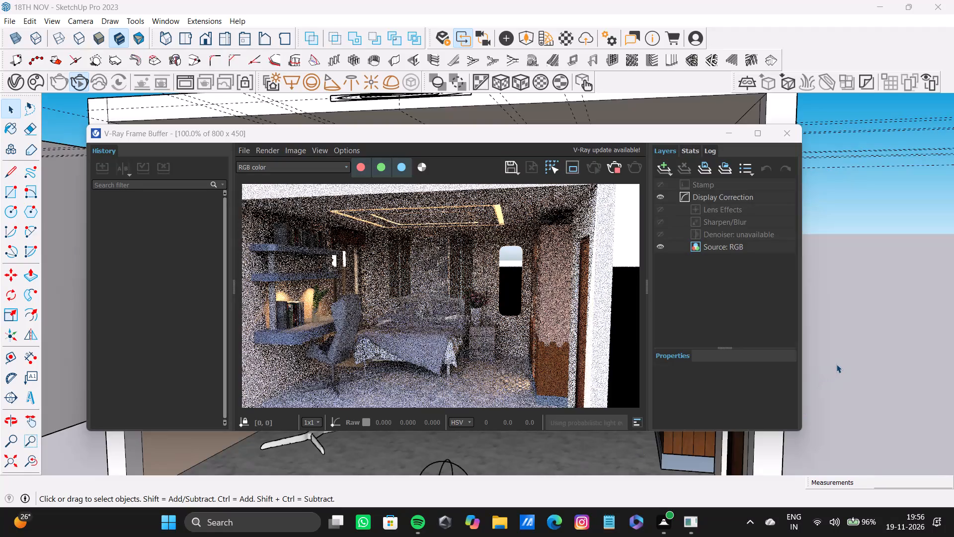
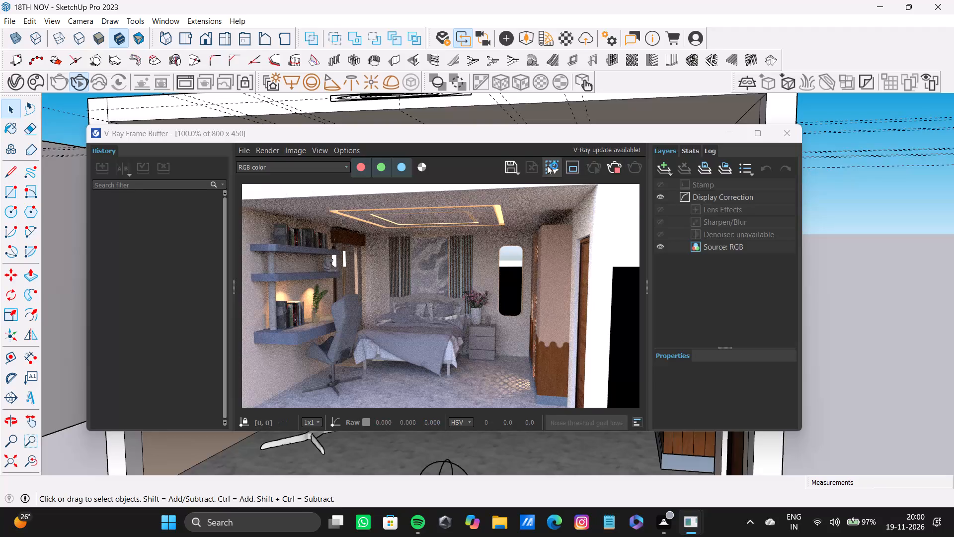
Save the current bedroom render as a PNG image in the pdfs folder, with a file name beginning "19TH".
left_click(514, 163)
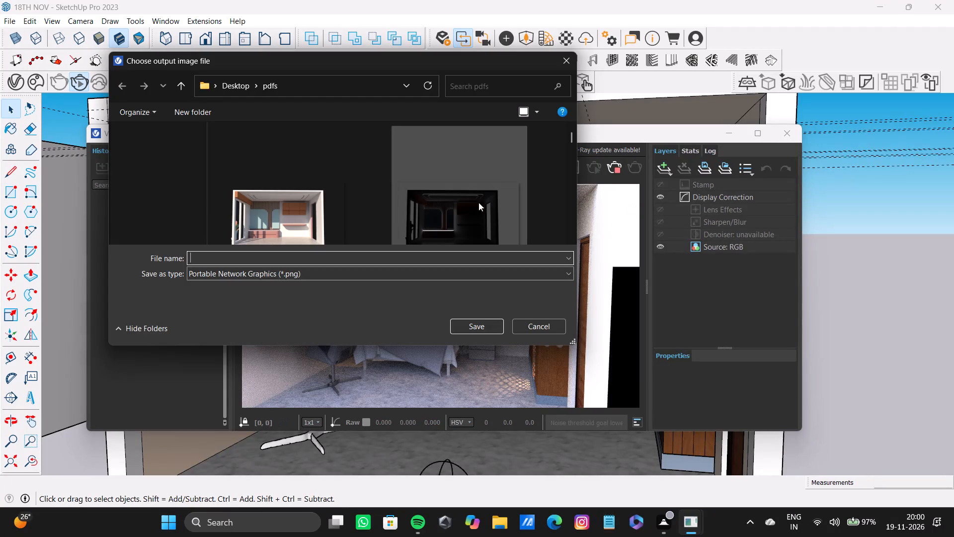
left_click(402, 258)
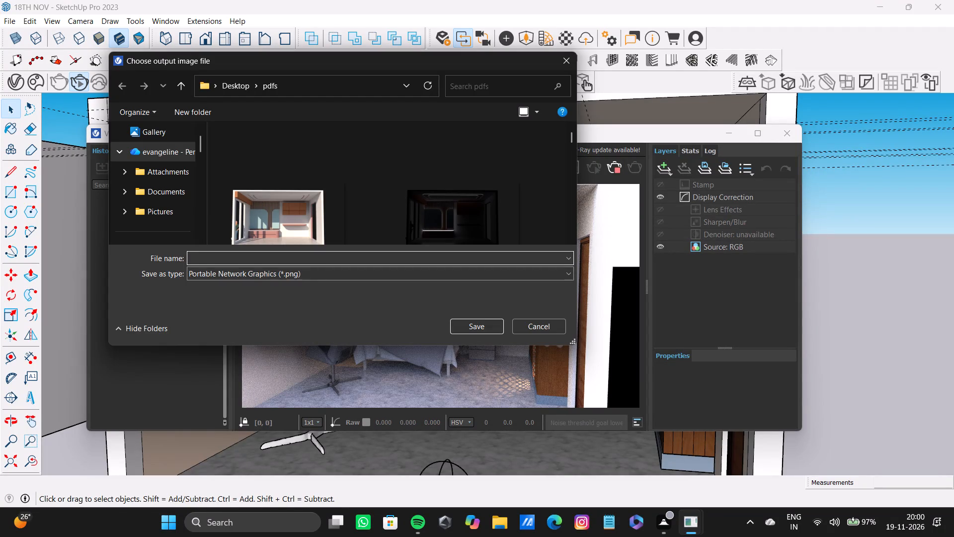
key("1")
key("9")
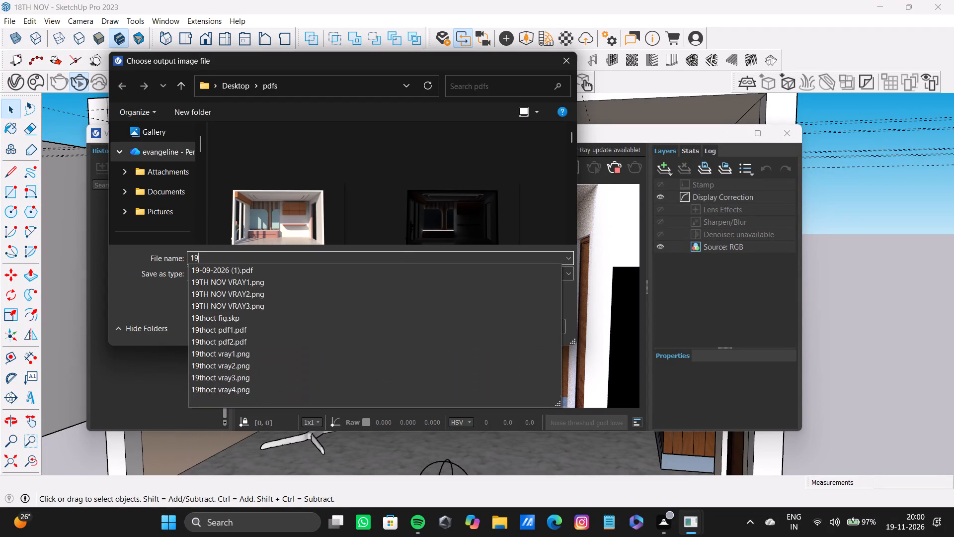
key("t")
key("h")
key("space")
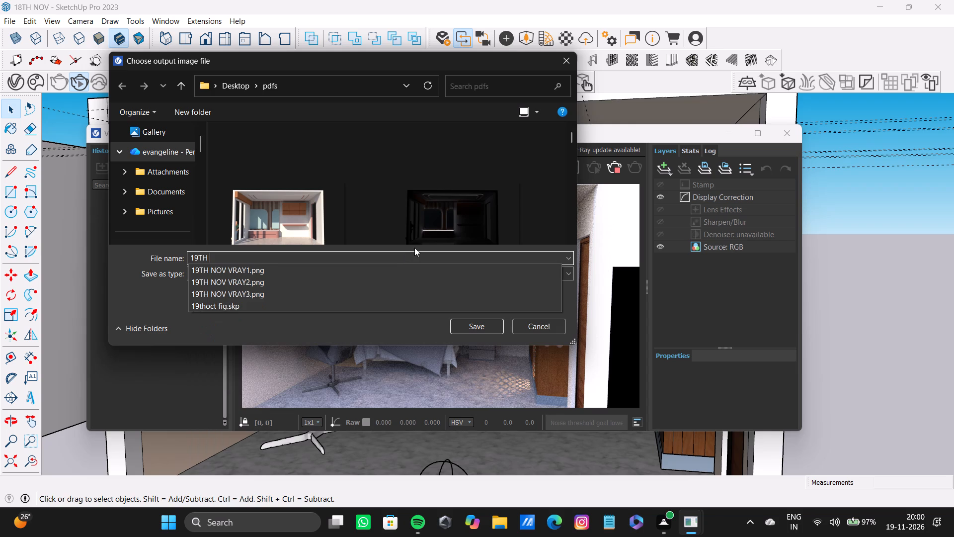
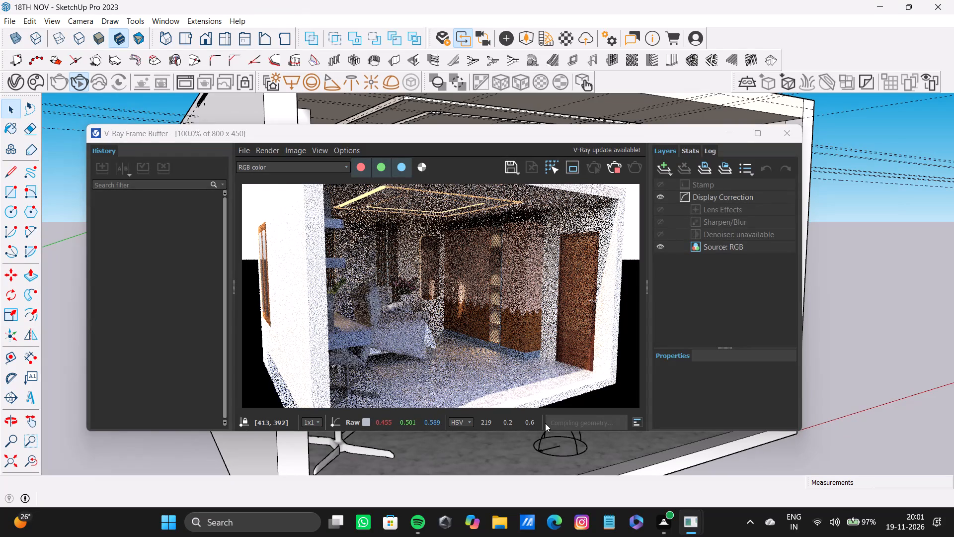
Close the V-Ray Frame Buffer and try to stop the running interactive render of the bedroom.
left_click(790, 134)
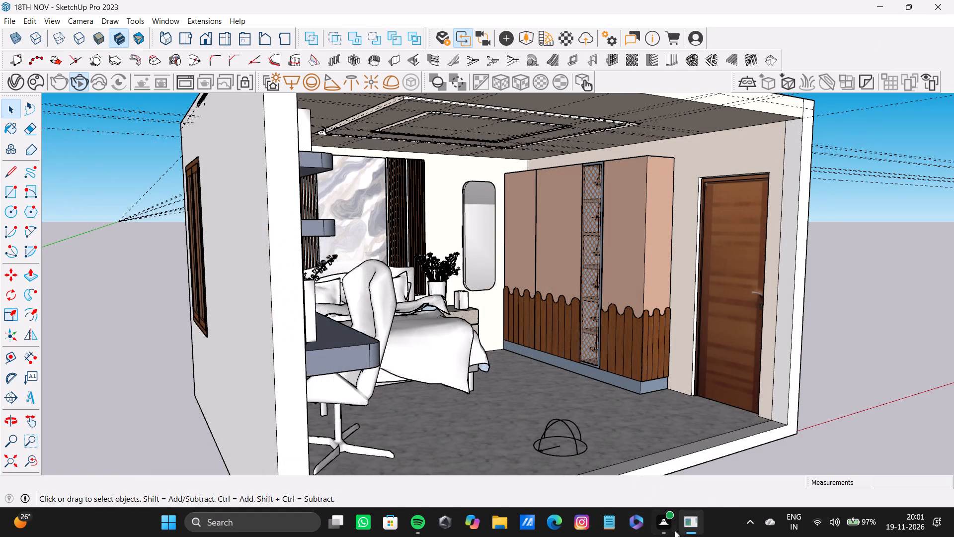
left_click_drag(669, 528, 670, 522)
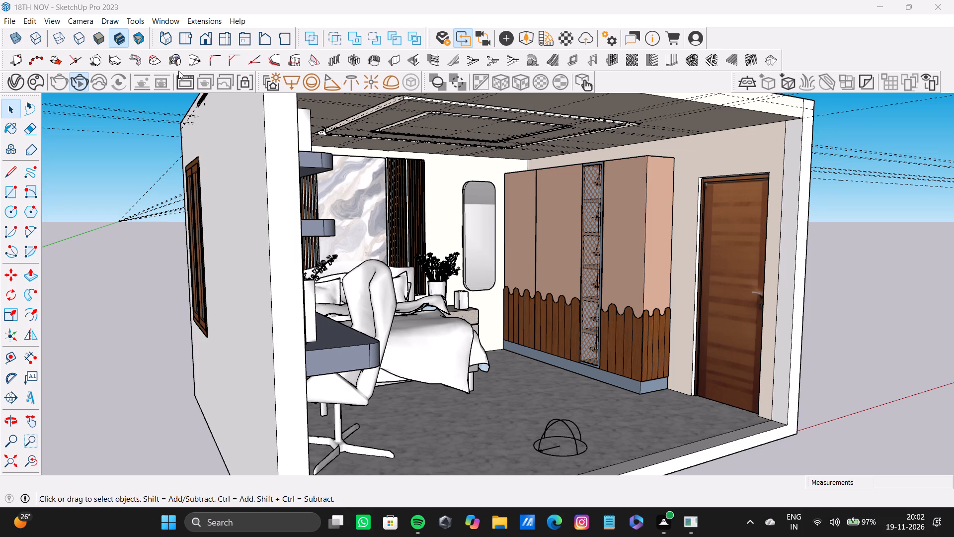
left_click(80, 91)
left_click(80, 83)
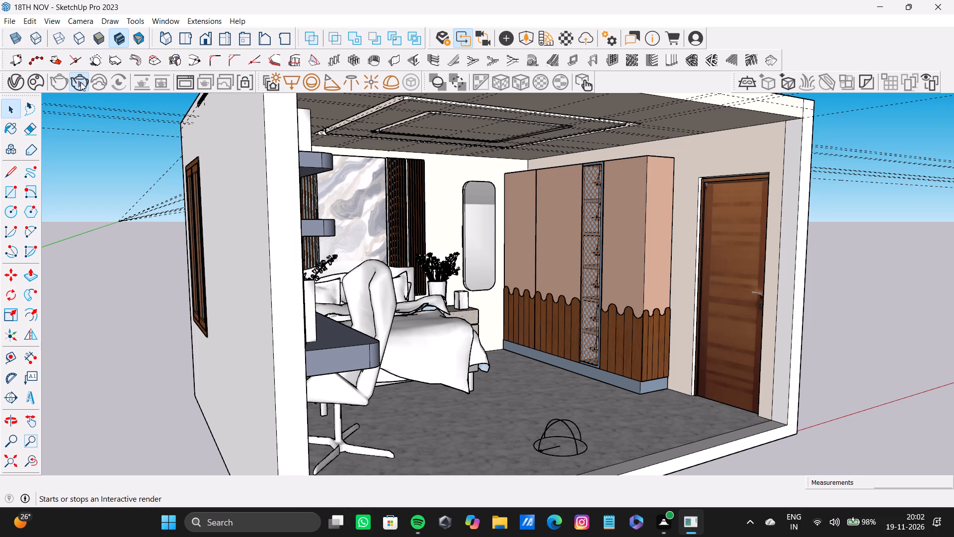
left_click(80, 82)
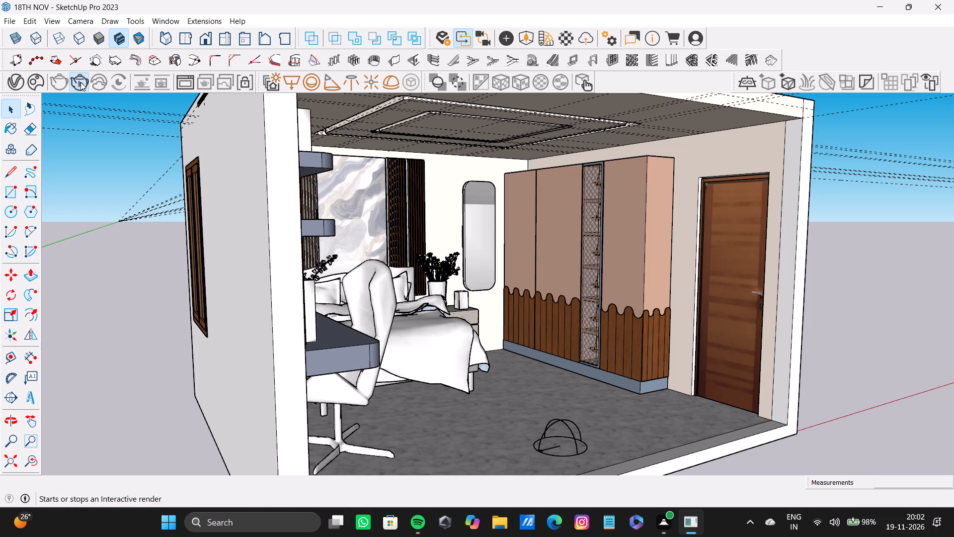
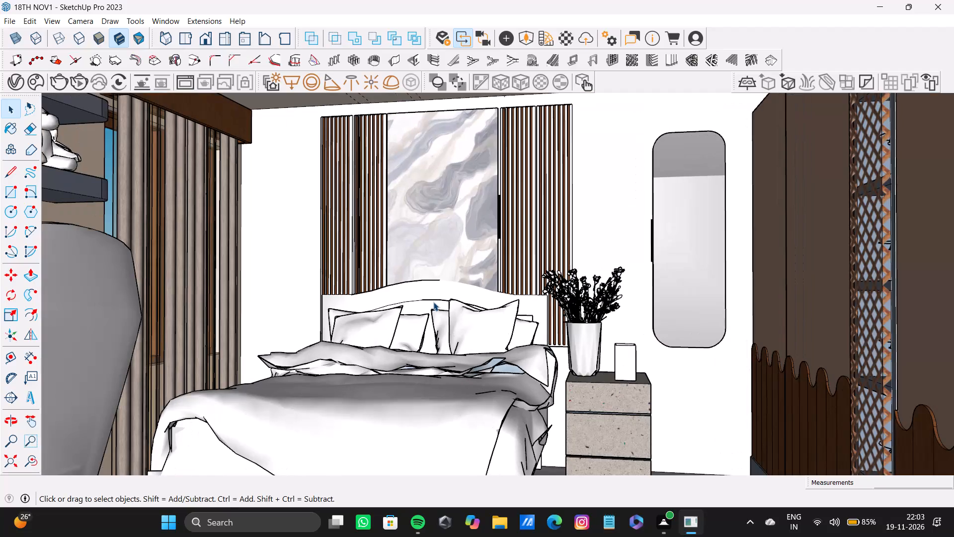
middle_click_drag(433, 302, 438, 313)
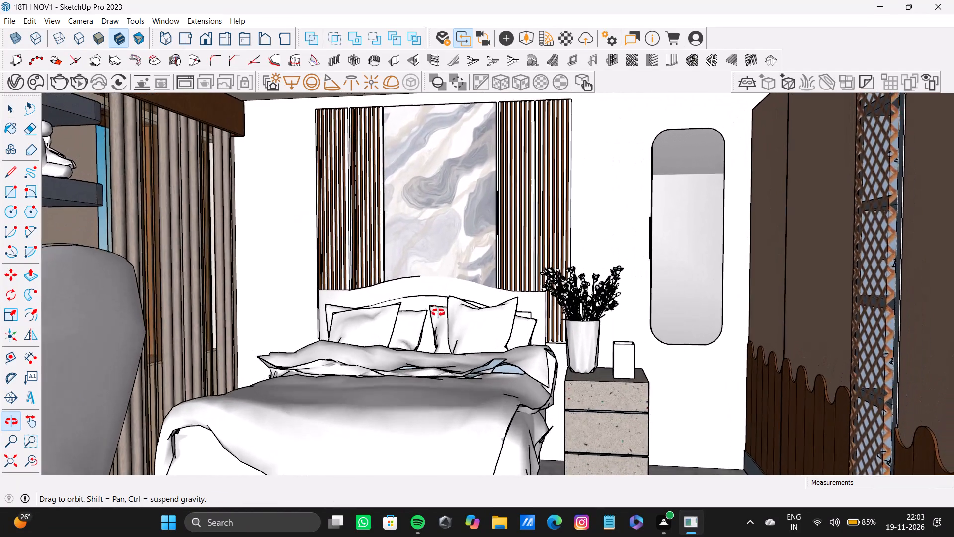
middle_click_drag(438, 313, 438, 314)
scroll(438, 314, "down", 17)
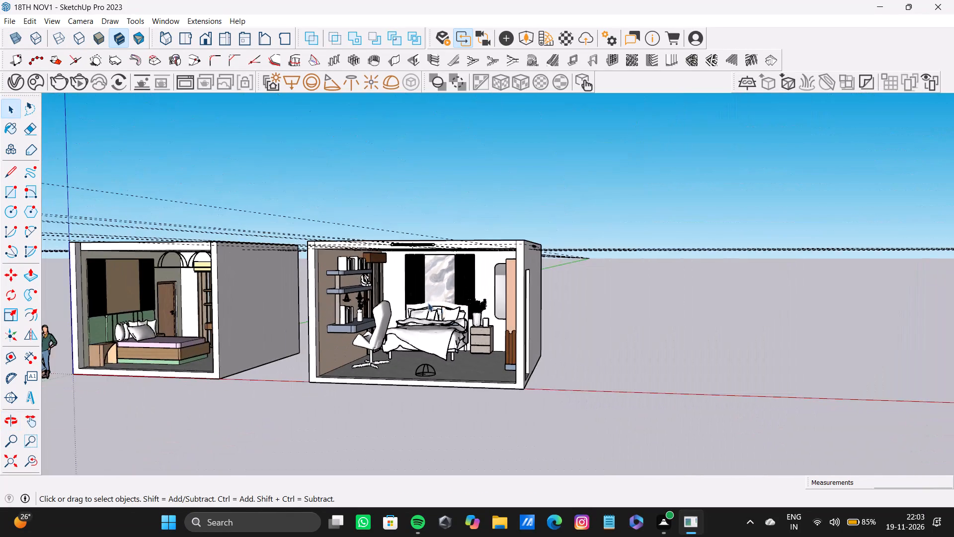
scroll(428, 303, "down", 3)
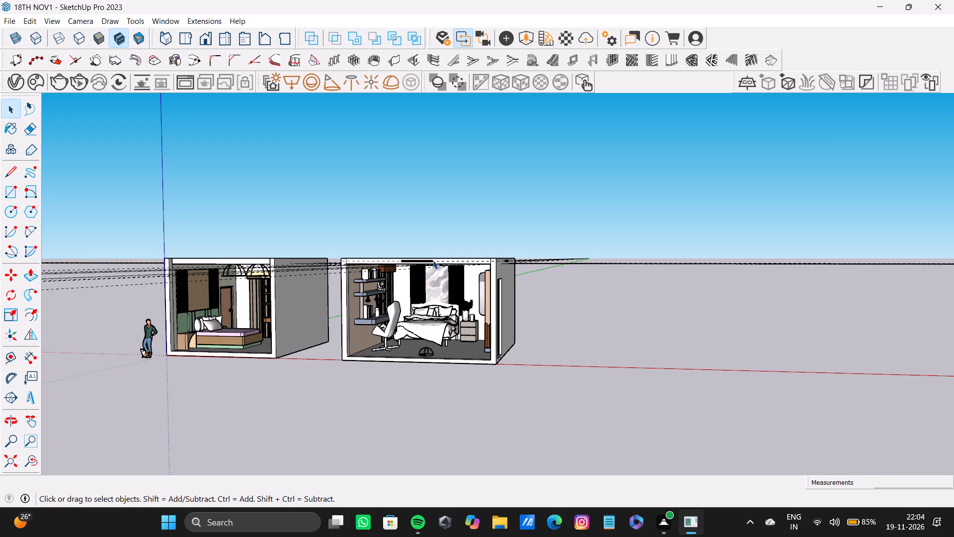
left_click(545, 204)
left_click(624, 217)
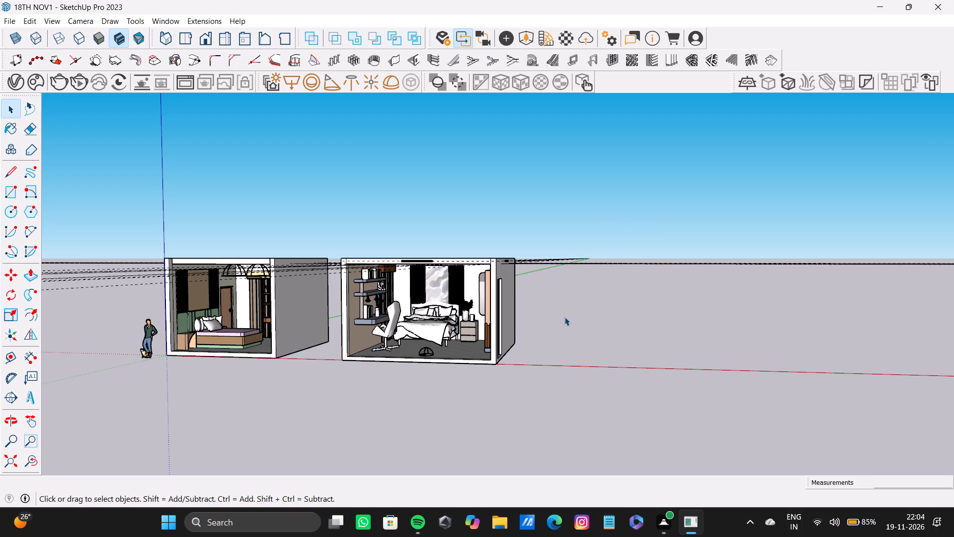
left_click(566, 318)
Add a scene of the bedroom seen head-on through its open front, with the shelves, bed, wardrobe and door in frame.
middle_click_drag(398, 304, 629, 328, "shift")
scroll(564, 342, "up", 14)
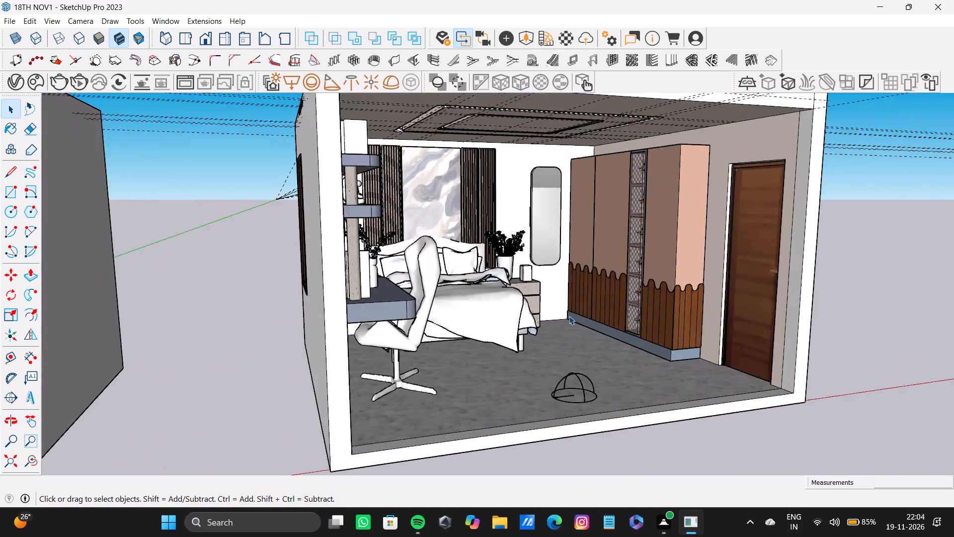
scroll(569, 316, "up", 1)
middle_click_drag(567, 304, 516, 282)
scroll(515, 282, "down", 9)
middle_click_drag(517, 276, 417, 253)
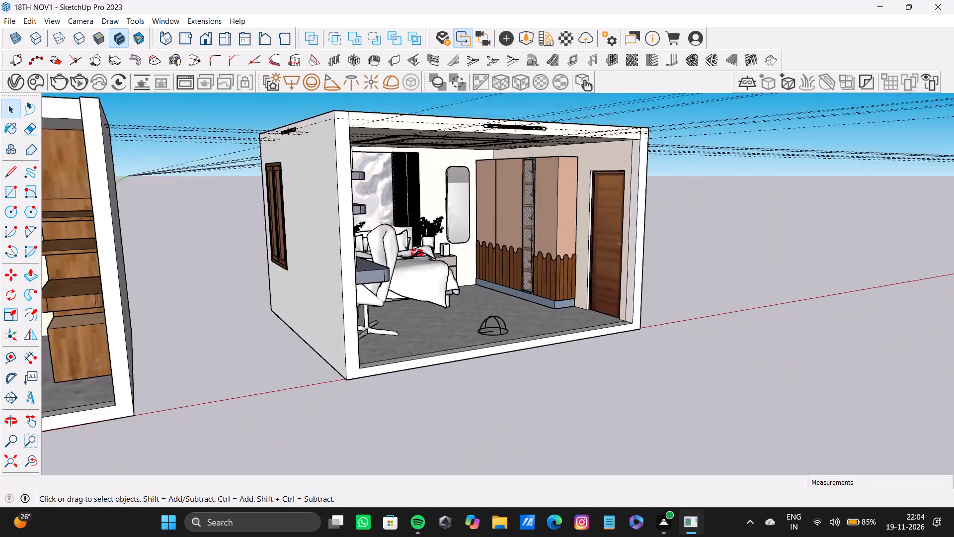
middle_click_drag(417, 253, 356, 276)
scroll(379, 264, "up", 4)
middle_click_drag(395, 262, 432, 257)
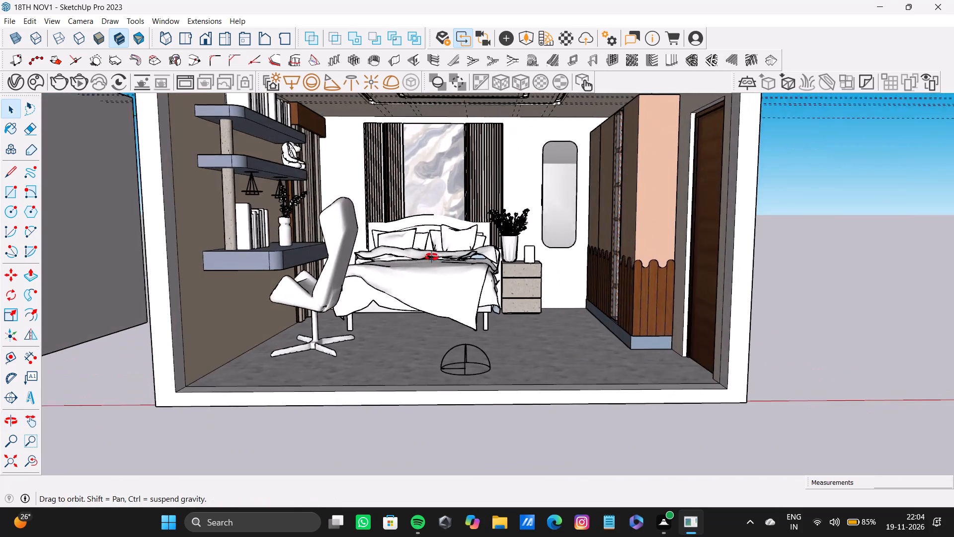
middle_click_drag(432, 257, 397, 312)
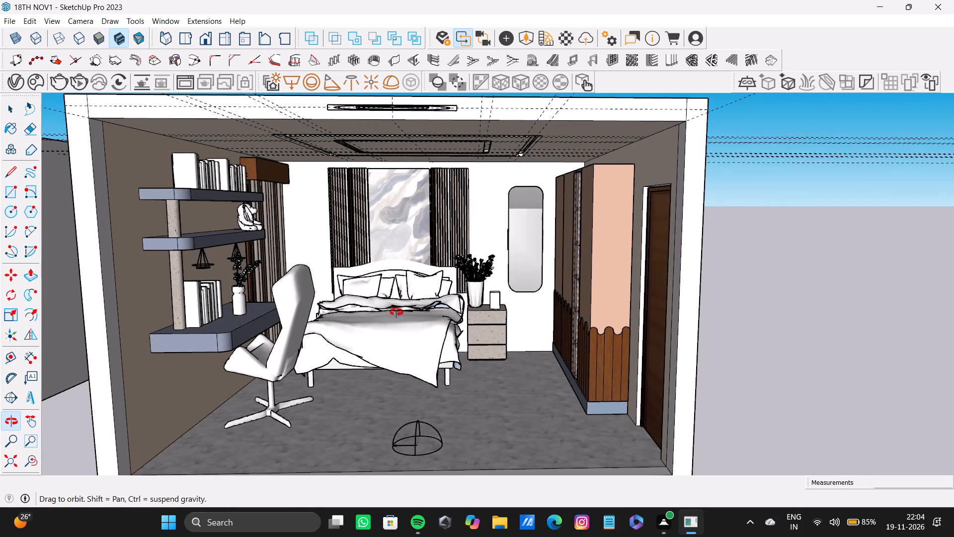
middle_click_drag(397, 312, 414, 300)
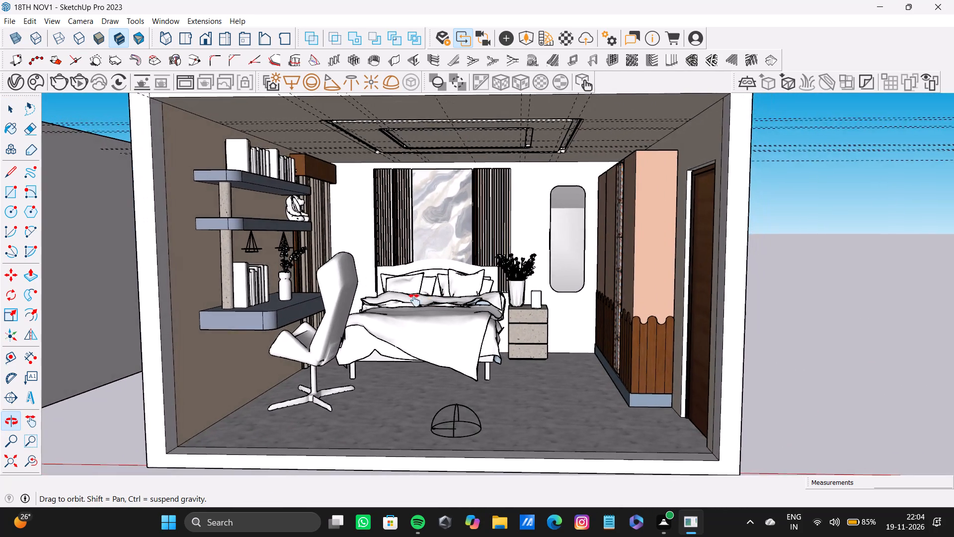
middle_click_drag(414, 300, 404, 313)
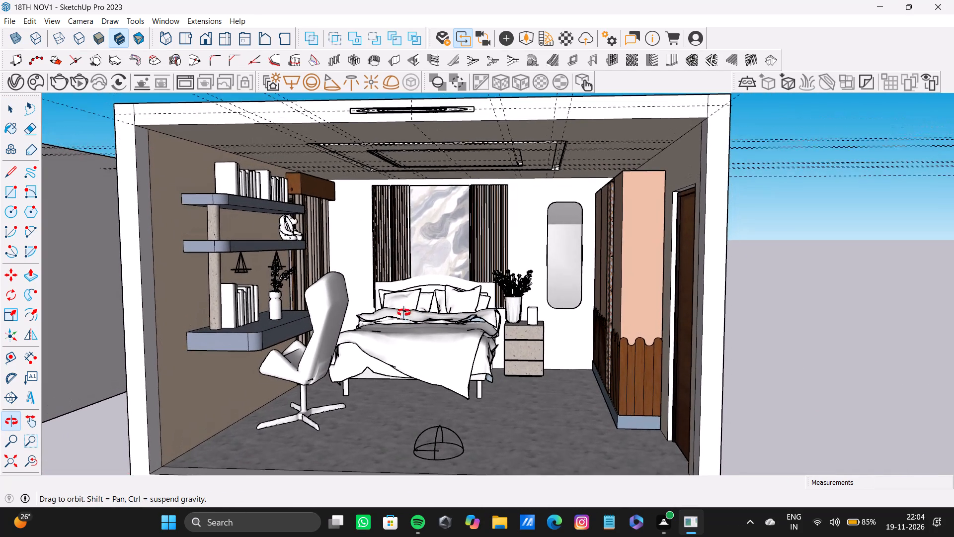
middle_click_drag(404, 313, 419, 302)
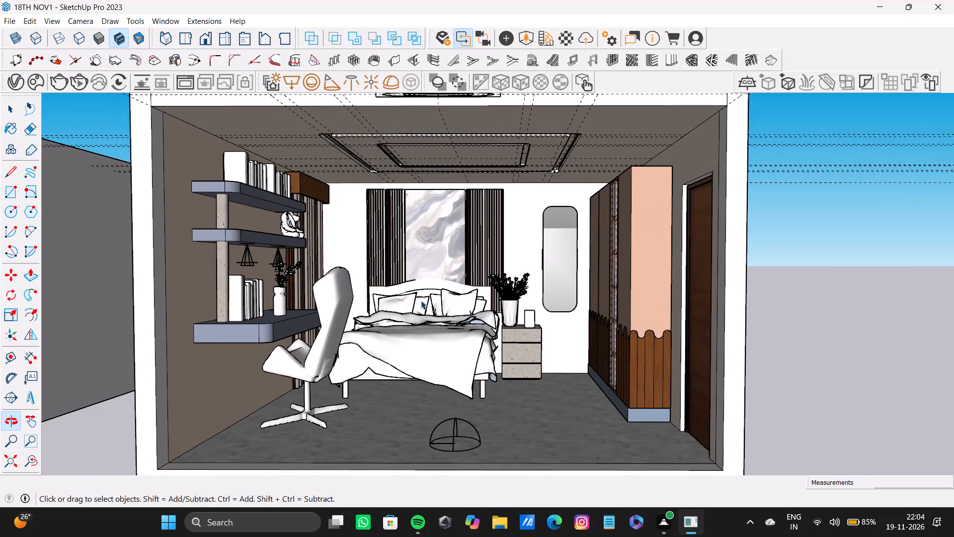
left_click(33, 21)
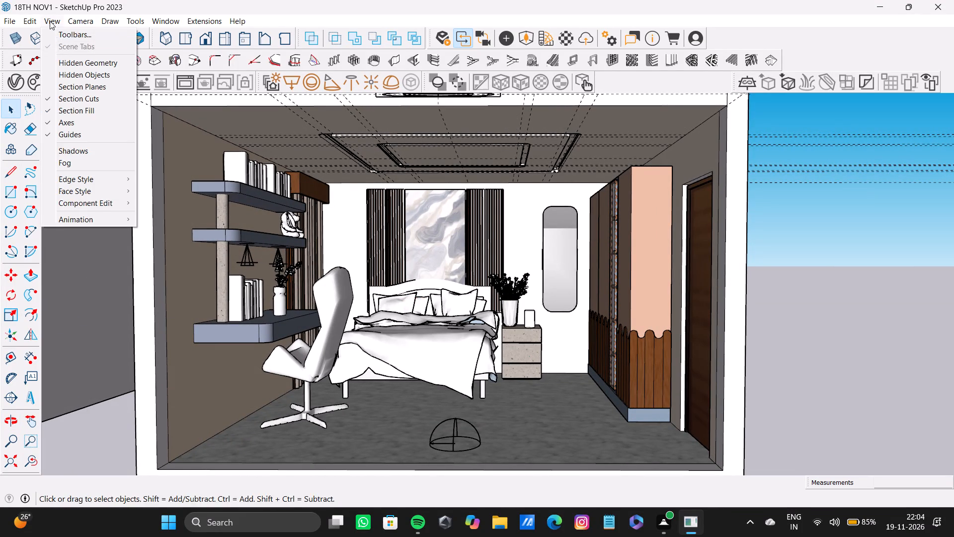
left_click(50, 20)
left_click(48, 18)
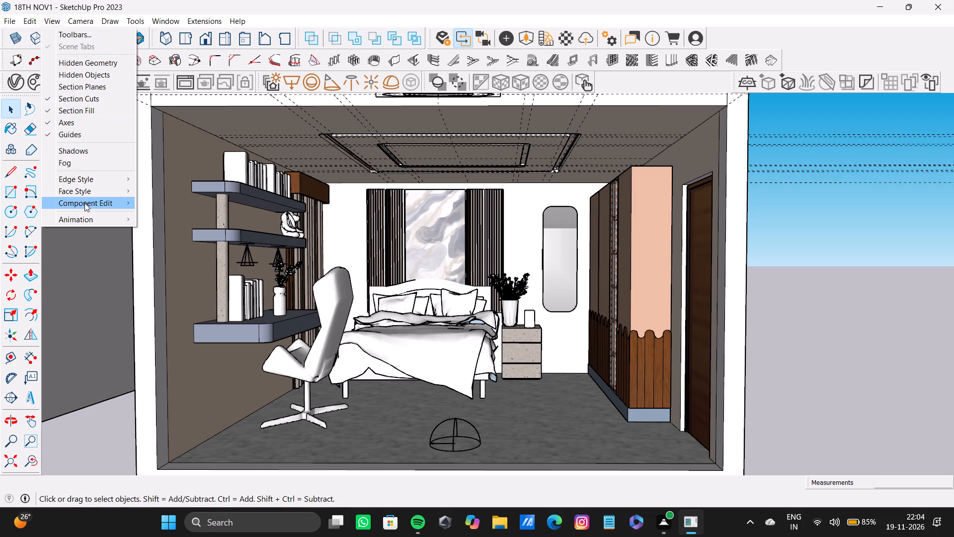
left_click(85, 215)
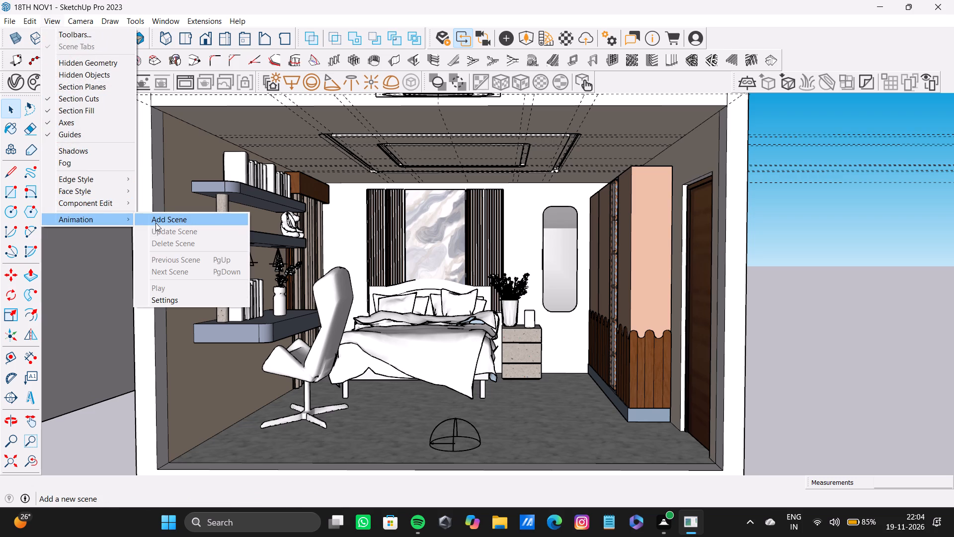
left_click(156, 223)
left_click(509, 298)
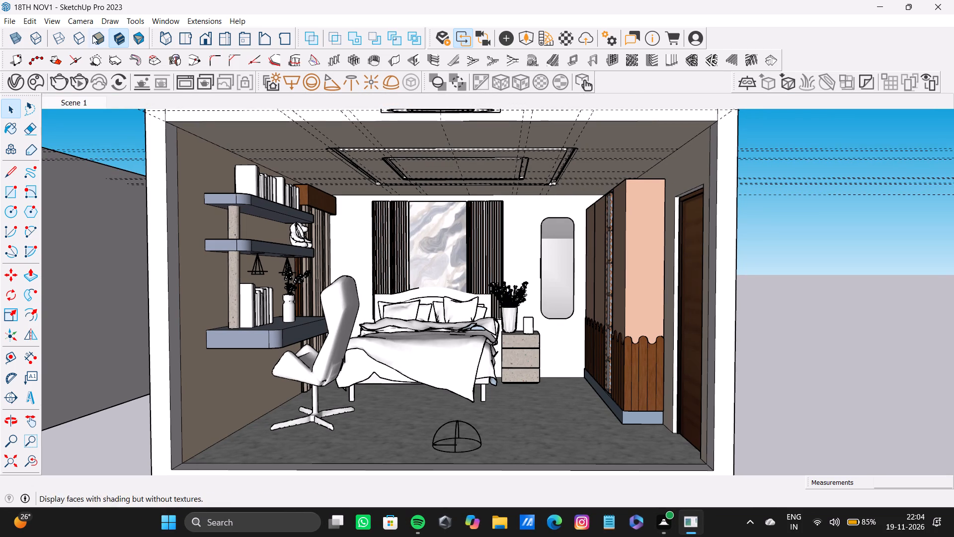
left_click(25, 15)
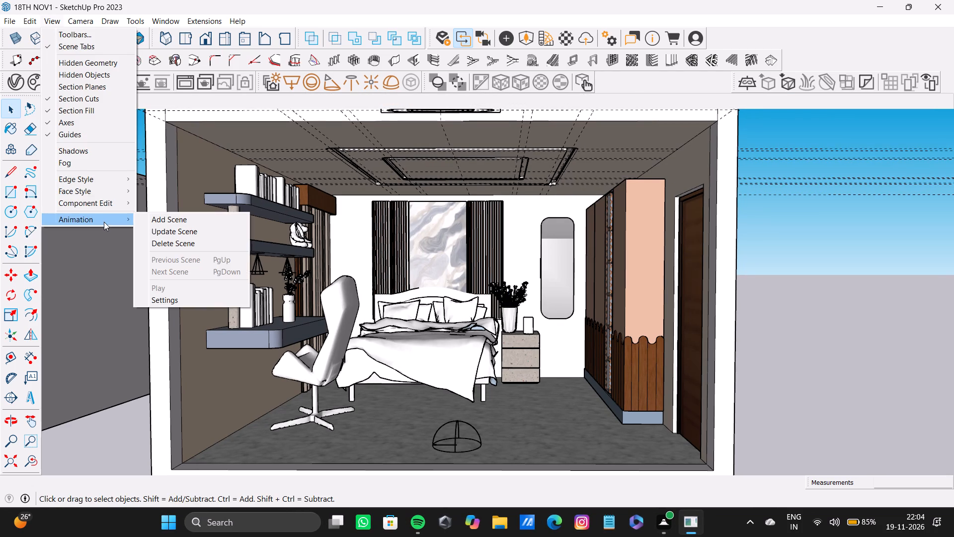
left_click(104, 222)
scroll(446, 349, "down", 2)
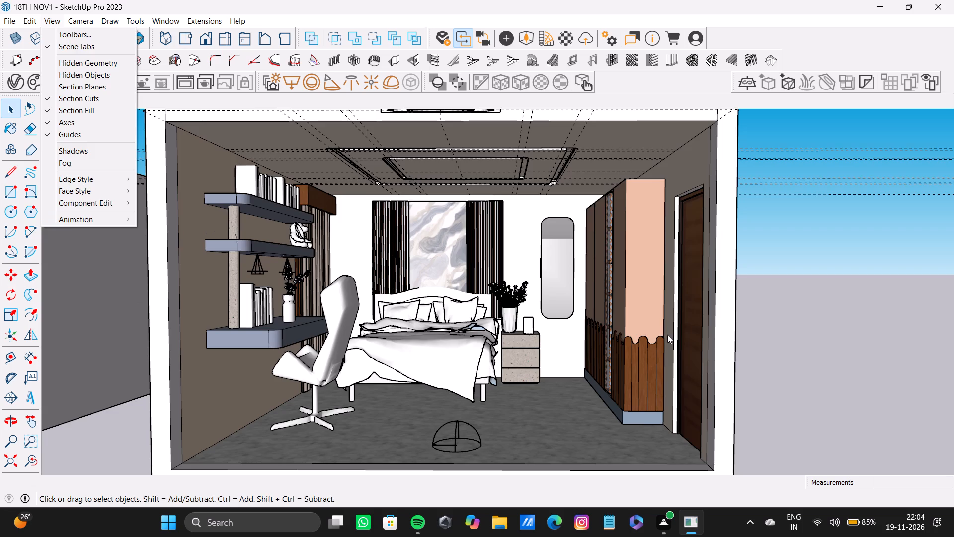
Compose a closer interior camera view showing the wall shelves, chair, bed, bedside drawers and tall mirror.
middle_click_drag(667, 335, 625, 340)
middle_click_drag(527, 337, 571, 337)
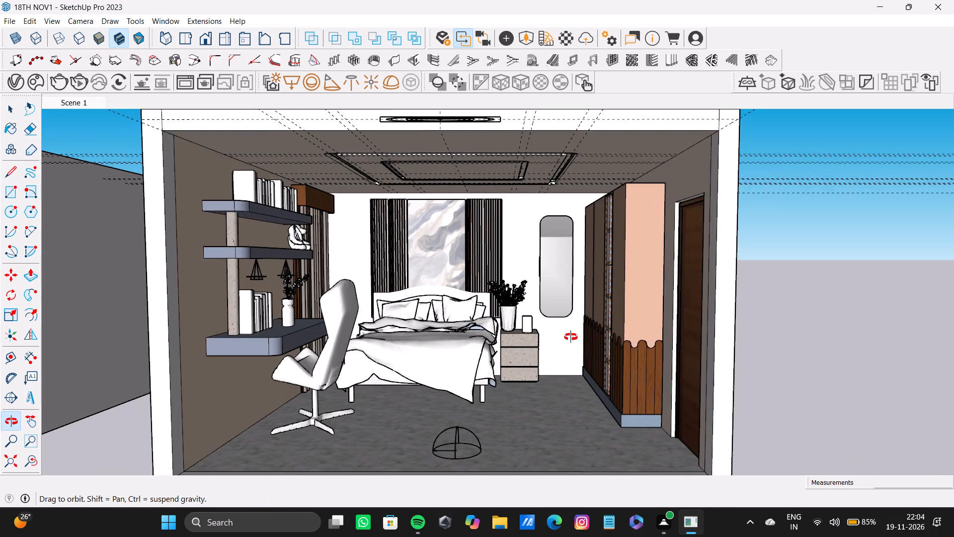
middle_click_drag(571, 337, 559, 326)
scroll(556, 322, "up", 2)
middle_click_drag(556, 322, 524, 332)
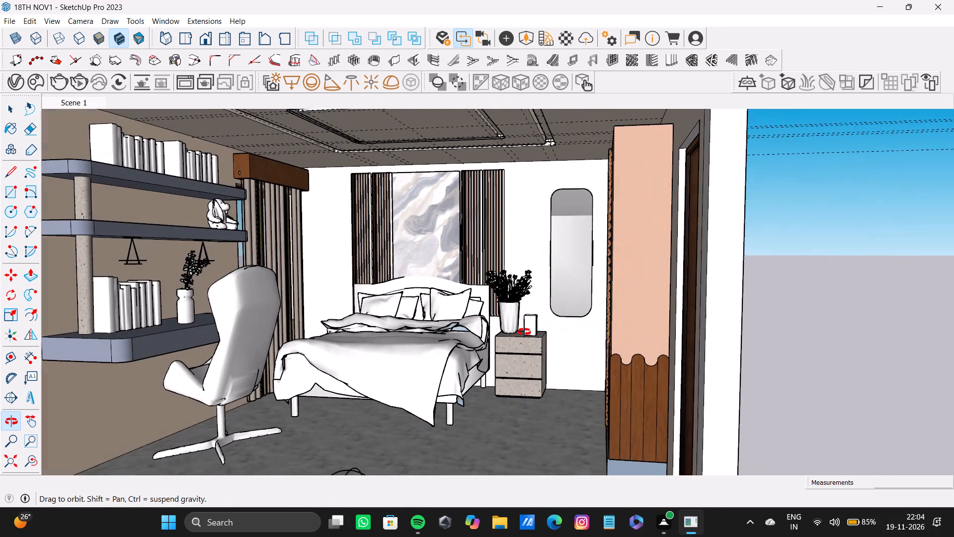
middle_click_drag(524, 332, 561, 338)
scroll(546, 309, "up", 2)
middle_click_drag(548, 307, 584, 295)
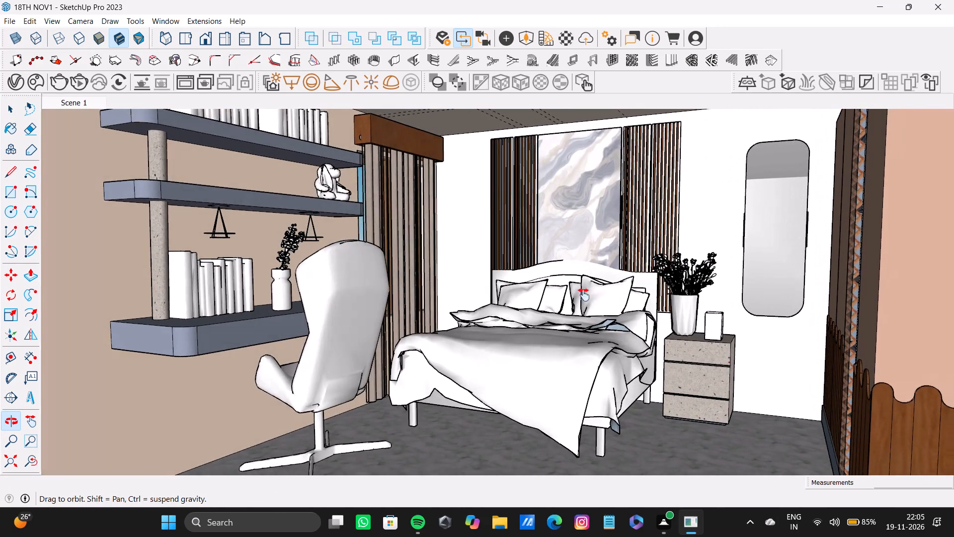
middle_click_drag(584, 295, 621, 336)
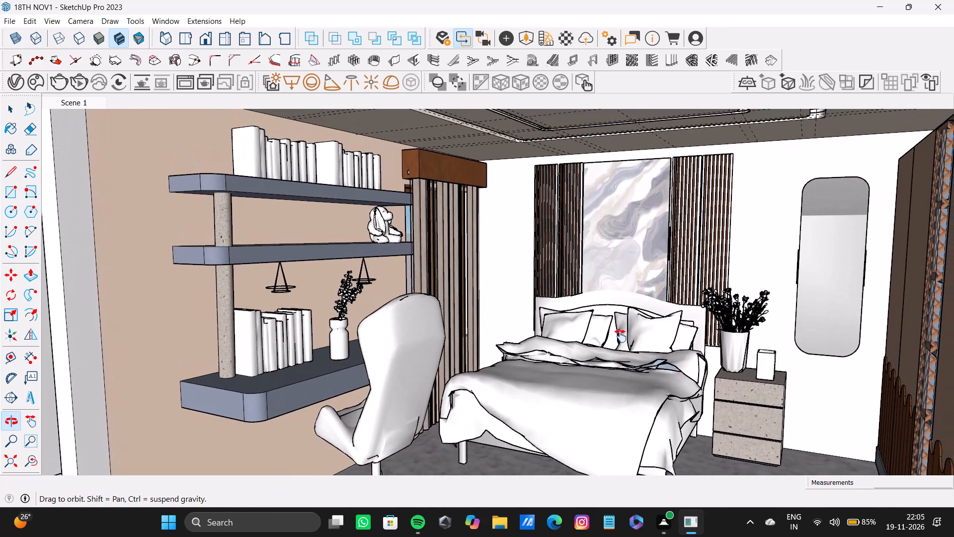
middle_click_drag(621, 336, 613, 337)
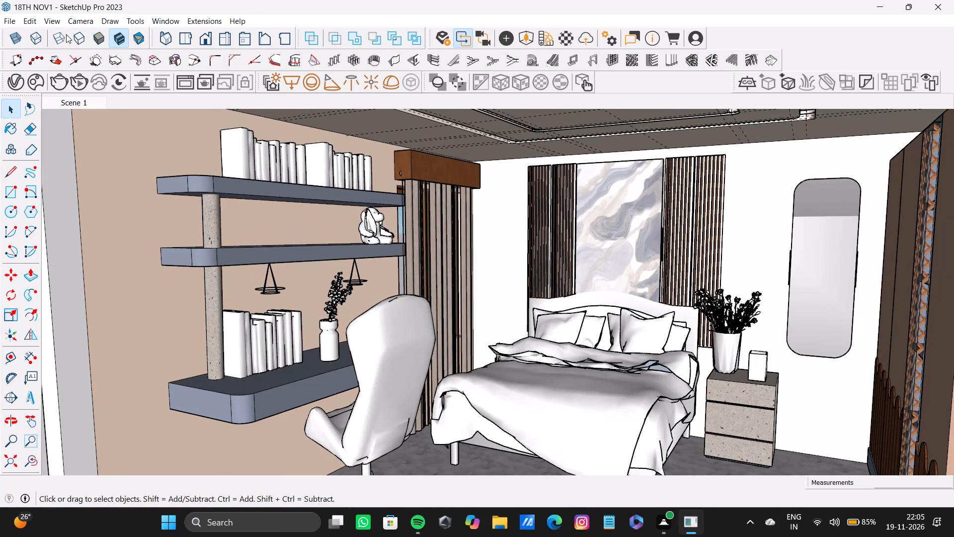
Delete all construction guides from the model.
left_click(30, 23)
left_click(64, 126)
Add a second scene of the closer bedroom view with the shelves, chair, bed, bedside drawers and full mirror in frame.
middle_click_drag(568, 234, 559, 227)
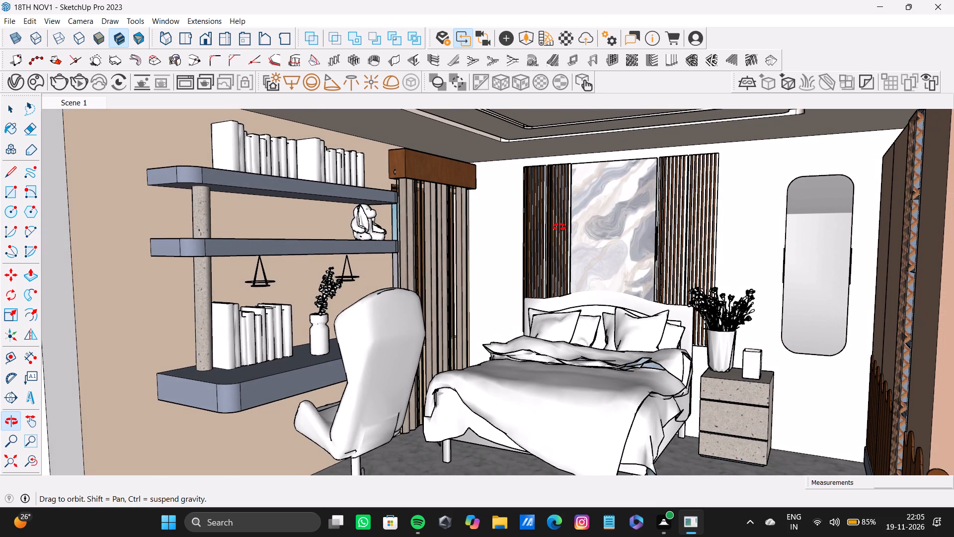
middle_click_drag(559, 227, 550, 217)
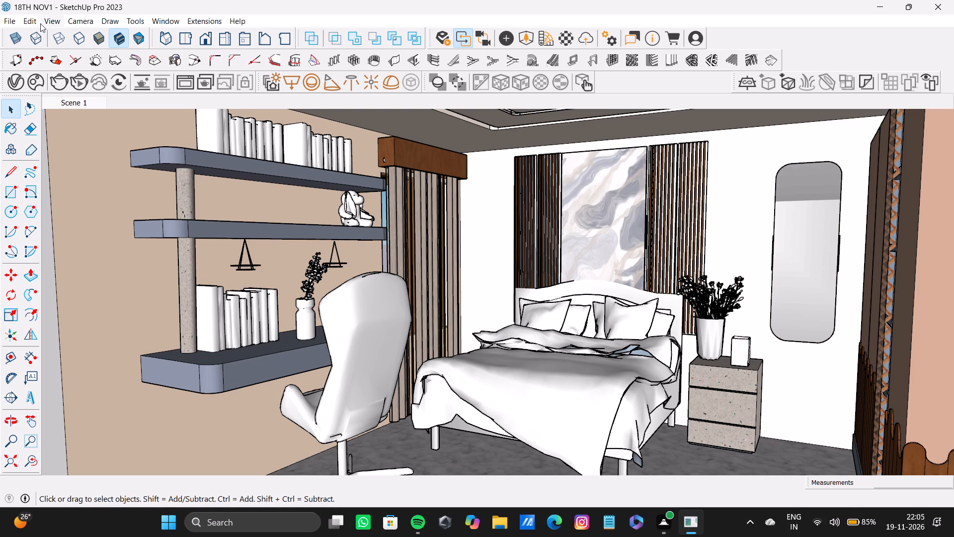
left_click(58, 25)
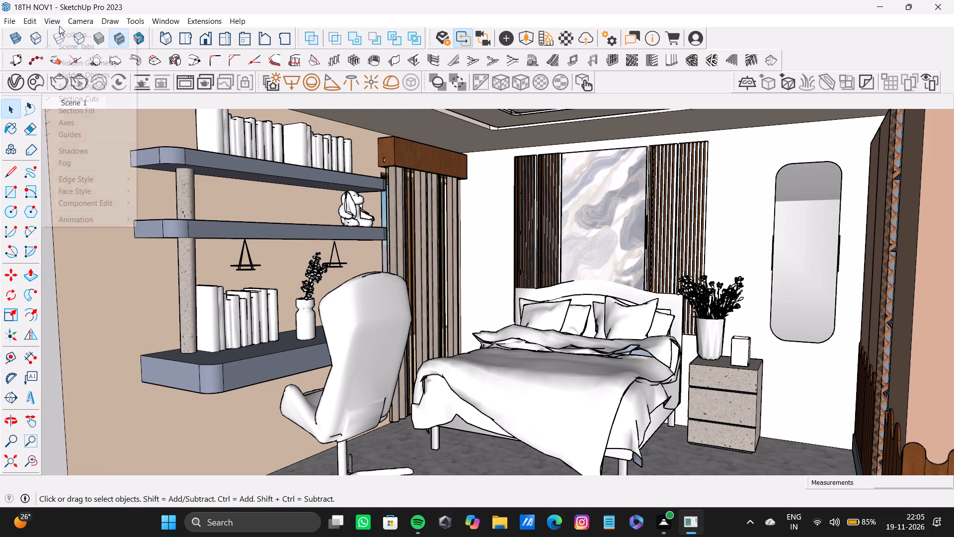
left_click(107, 216)
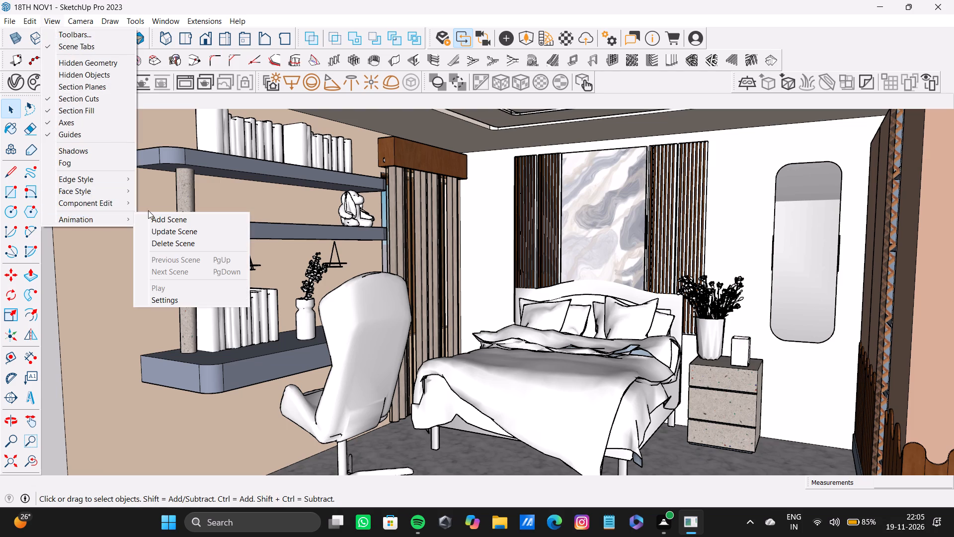
left_click(174, 218)
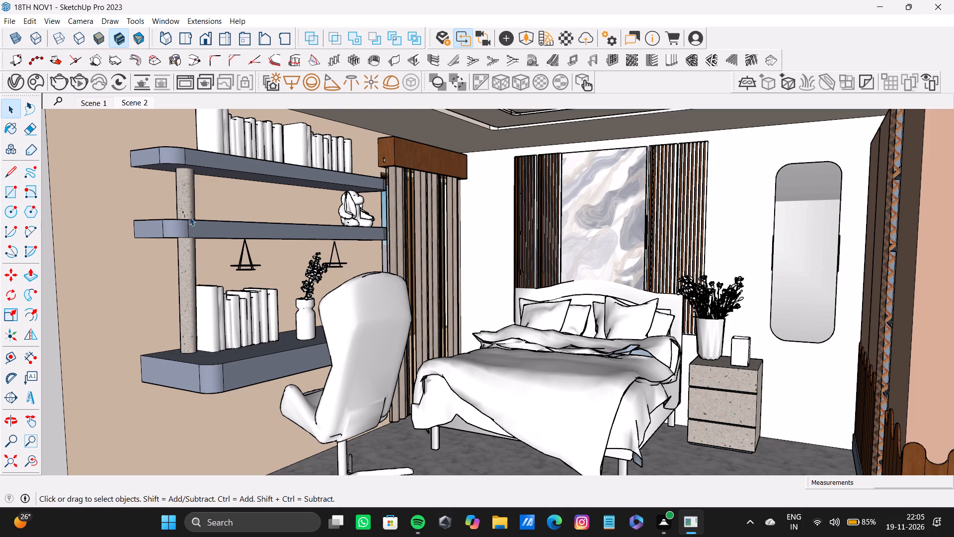
Add a third scene looking slightly down on the shelves, chair, curtains, bed and bedside drawers, with the mirror cropped.
middle_click_drag(310, 268, 345, 275)
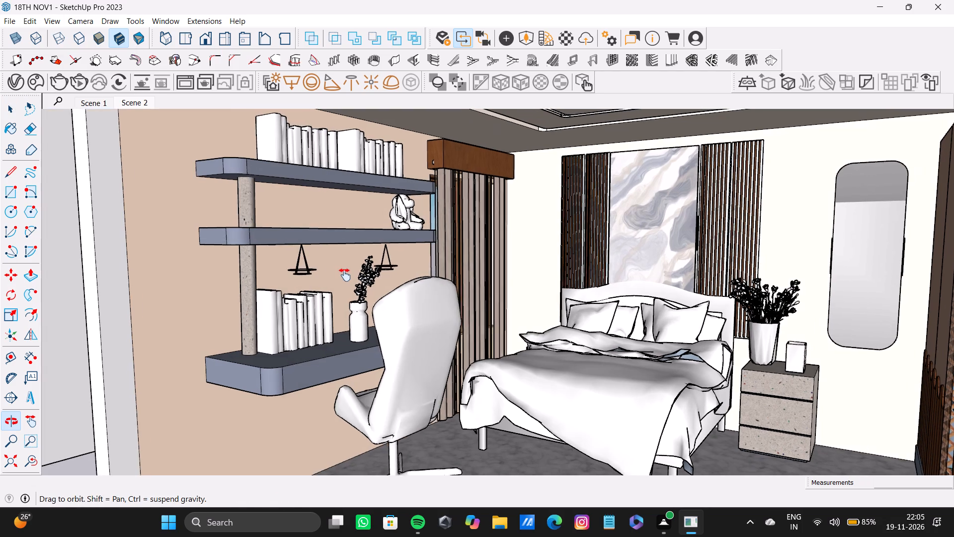
middle_click_drag(345, 275, 310, 252)
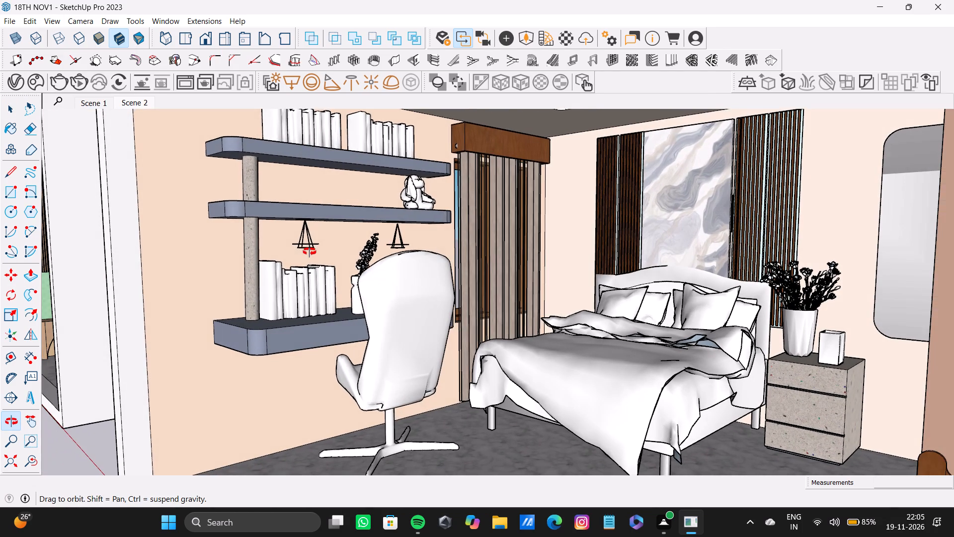
middle_click_drag(310, 252, 396, 271)
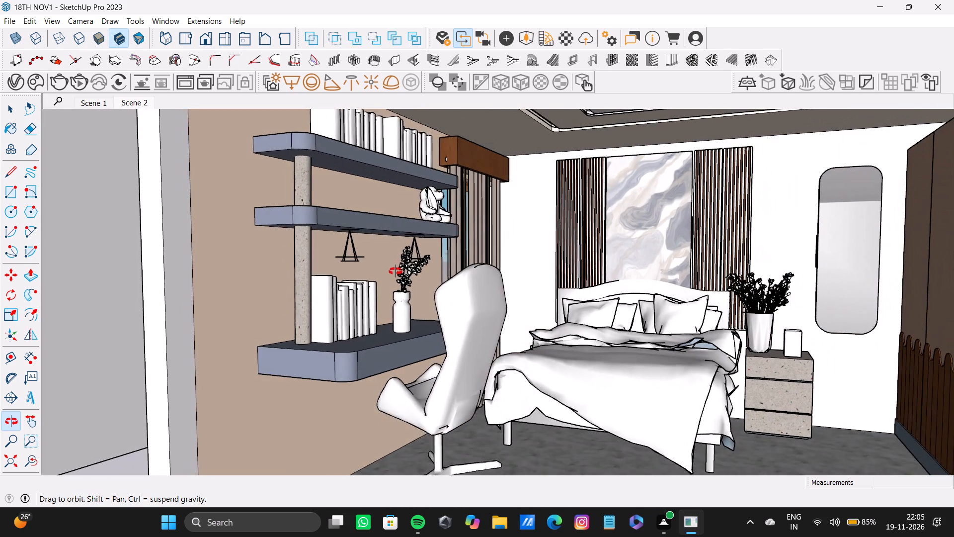
middle_click_drag(396, 271, 355, 298)
scroll(363, 264, "up", 1)
middle_click_drag(395, 249, 380, 249, "shift")
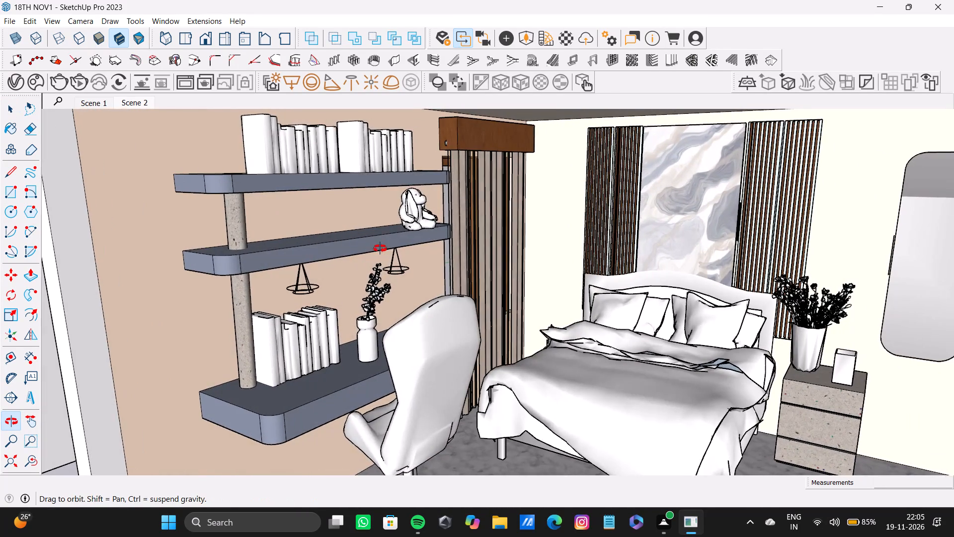
middle_click_drag(380, 249, 361, 234, "shift")
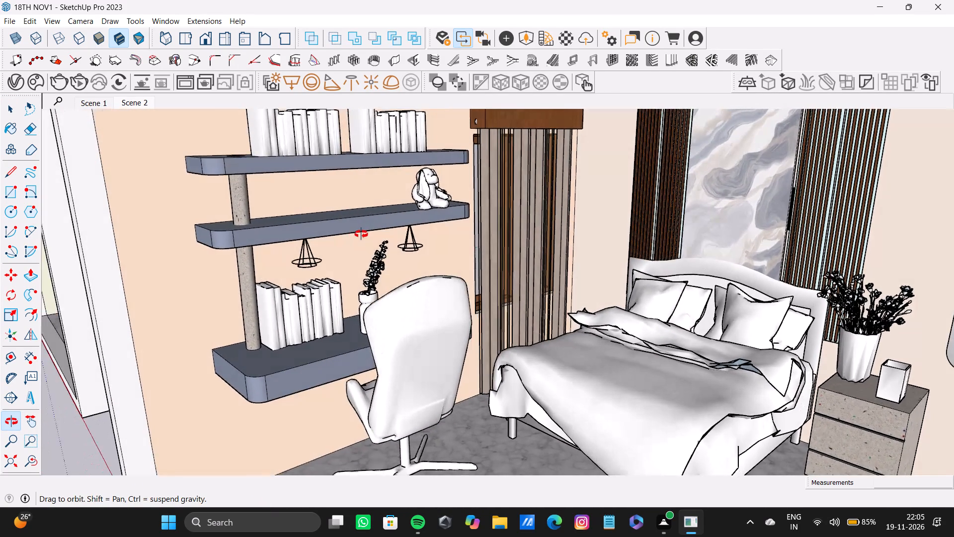
middle_click_drag(361, 234, 312, 237, "shift")
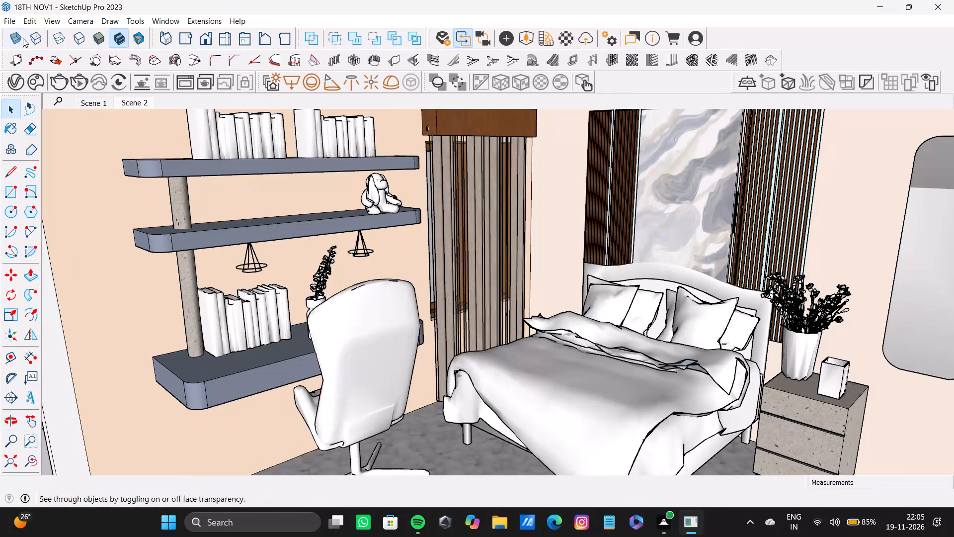
left_click(32, 23)
left_click(52, 18)
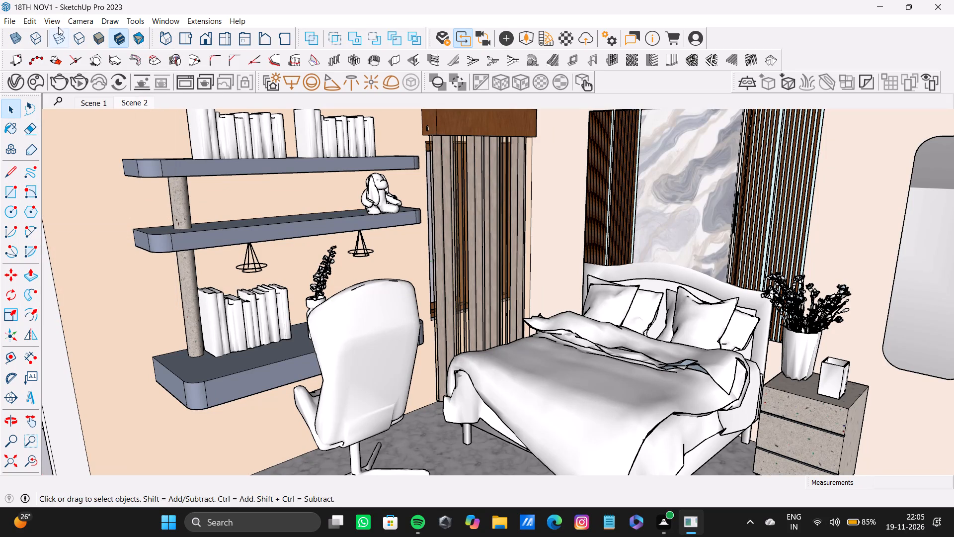
left_click(58, 23)
left_click(95, 224)
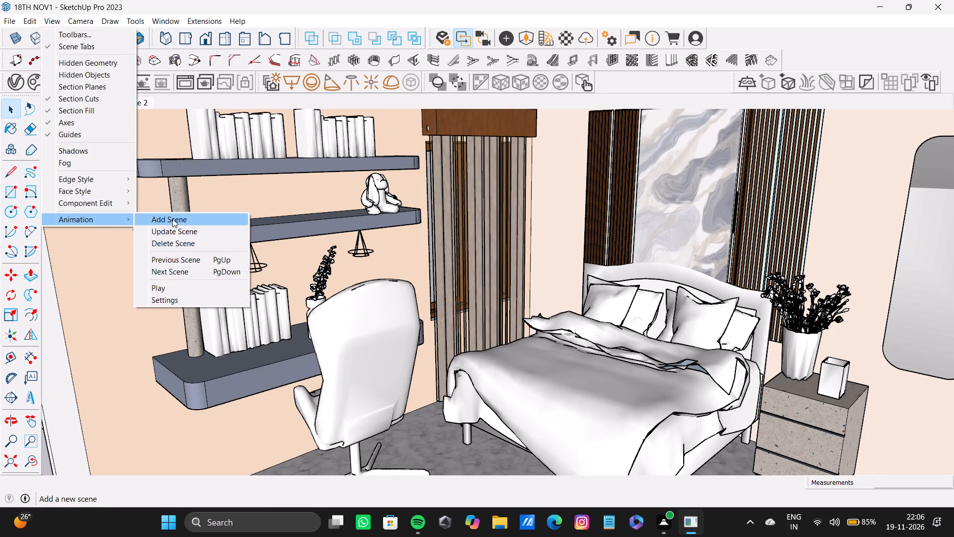
left_click(172, 219)
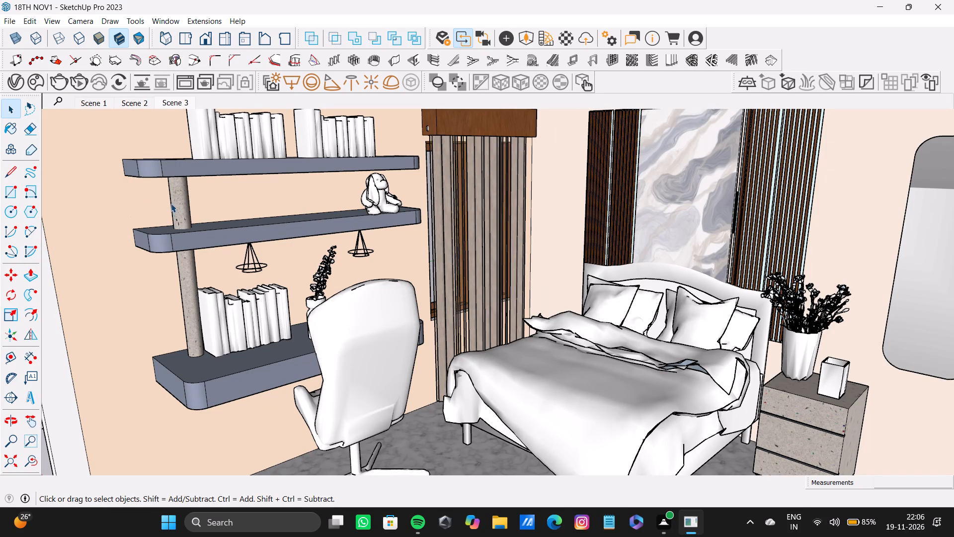
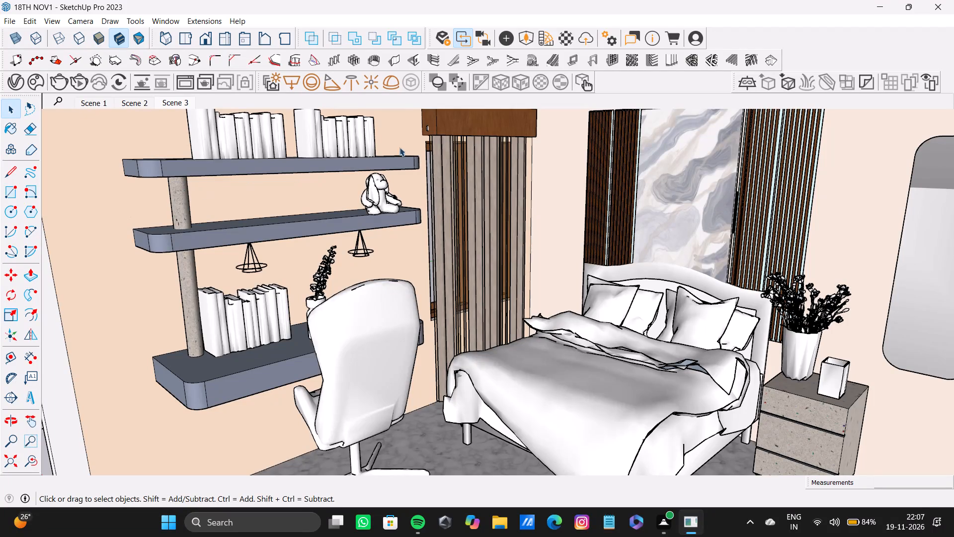
Add a fourth scene framing the bed, marble and slatted wall panels, flower vase, bedside drawers and full mirror, with curtains alongside.
scroll(484, 287, "down", 5)
middle_click_drag(483, 287, 482, 296)
middle_click_drag(482, 296, 482, 326)
scroll(482, 326, "down", 11)
middle_click_drag(482, 323, 641, 292)
scroll(551, 310, "up", 2, "shift")
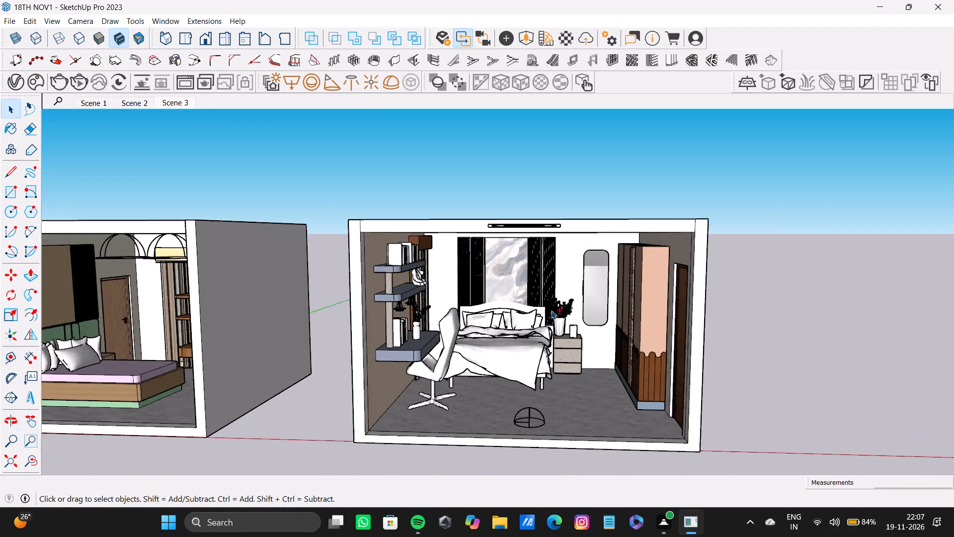
scroll(551, 310, "up", 10, "shift")
middle_click_drag(577, 332, 540, 376, "shift")
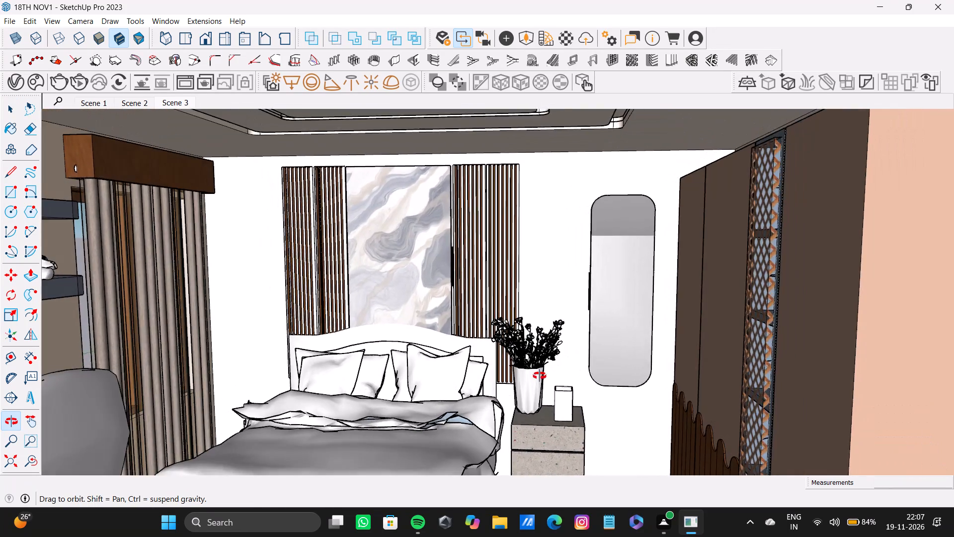
middle_click_drag(540, 376, 536, 374, "shift")
scroll(500, 353, "up", 5)
middle_click_drag(496, 321, 528, 394, "shift")
scroll(525, 388, "down", 2)
middle_click_drag(524, 371, 481, 272, "shift")
scroll(481, 272, "down", 3)
middle_click_drag(493, 275, 494, 293, "shift")
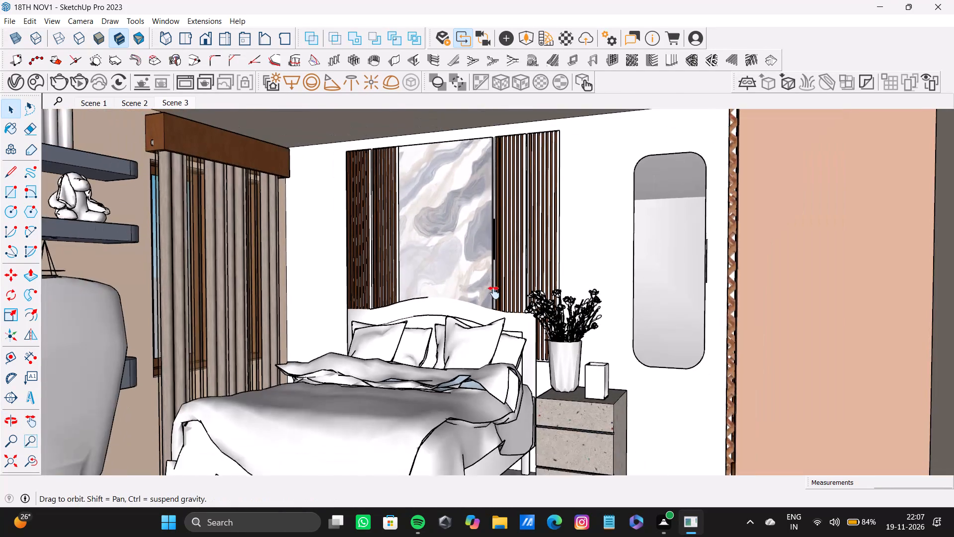
middle_click_drag(494, 293, 507, 263, "shift")
left_click(27, 15)
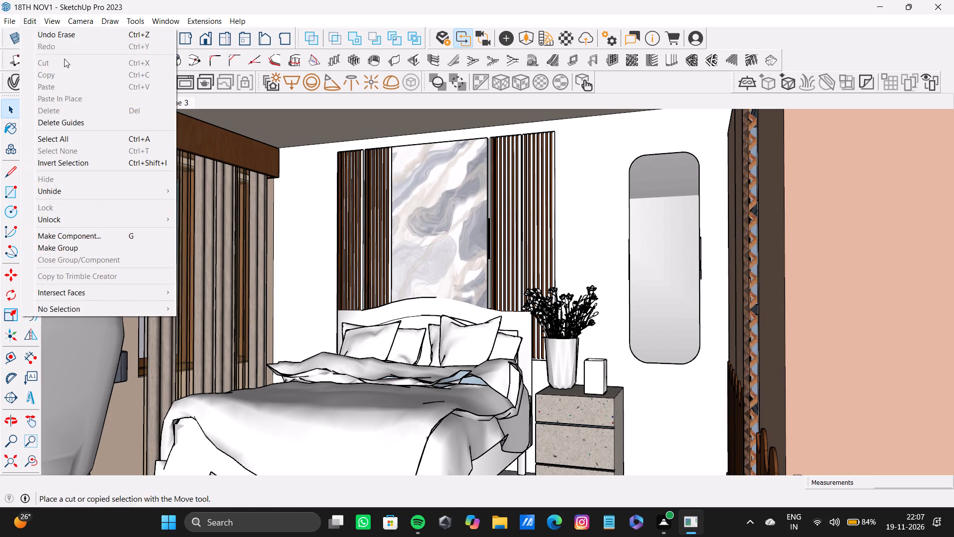
left_click(113, 216)
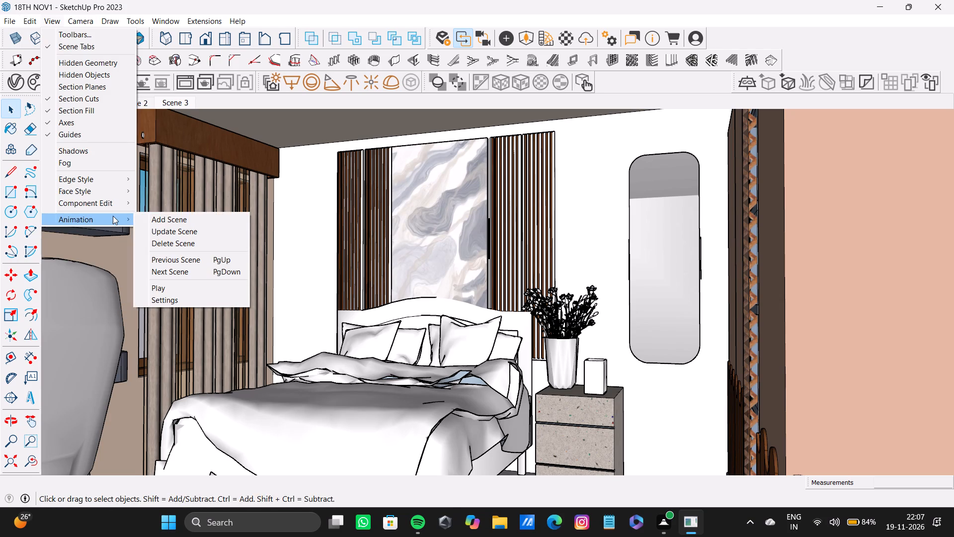
left_click(161, 220)
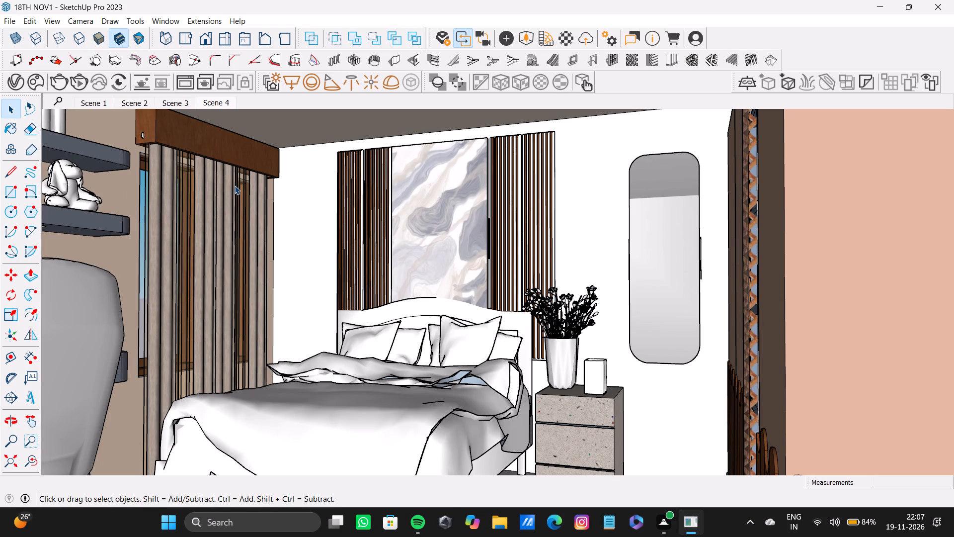
Add a fifth scene facing the wardrobe and wooden door, with the mirror, bedside drawers and part of the bed in frame.
middle_click_drag(403, 329, 535, 349)
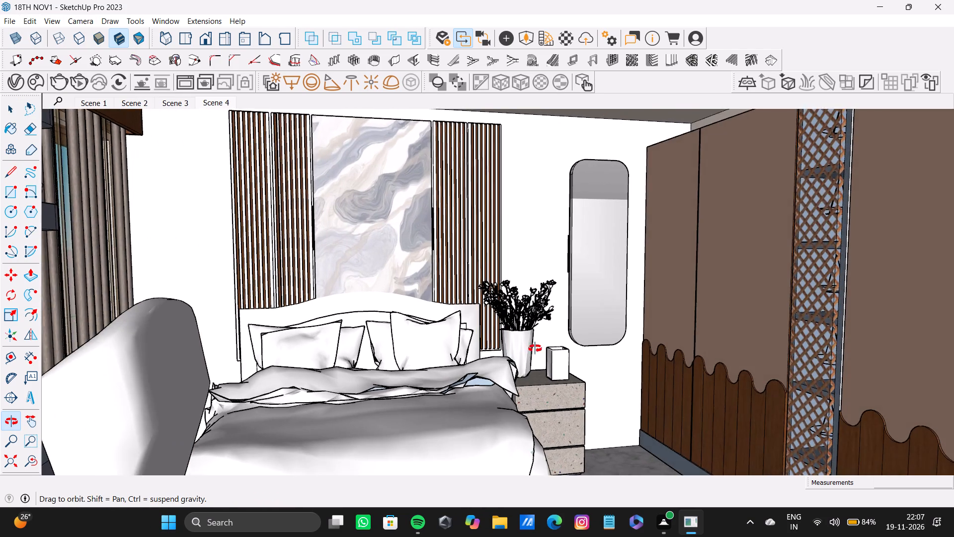
middle_click_drag(535, 349, 485, 303)
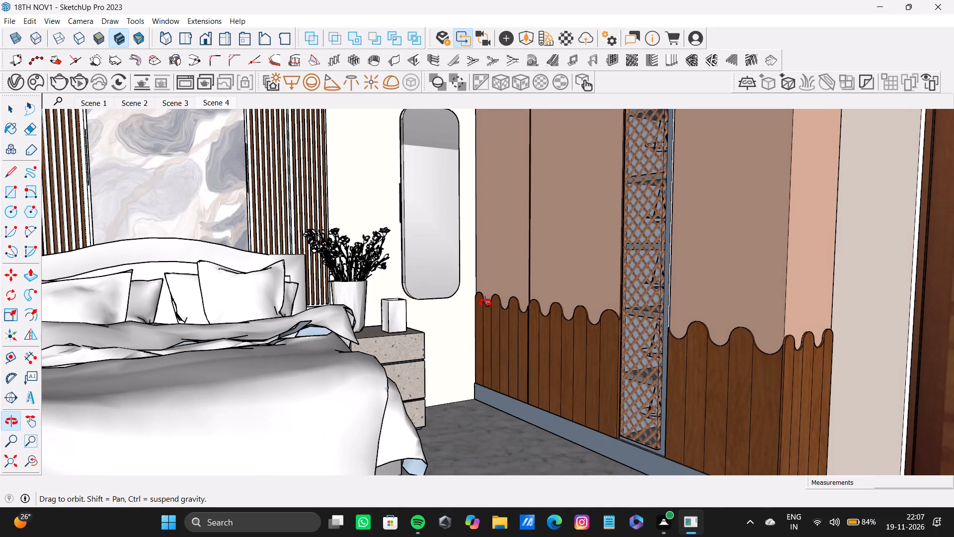
middle_click_drag(485, 303, 486, 303)
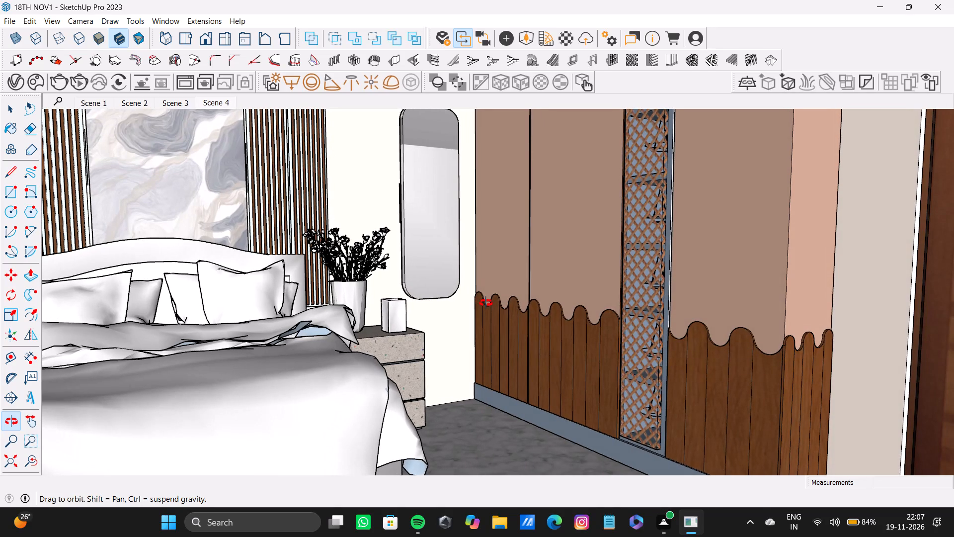
middle_click_drag(486, 303, 459, 333)
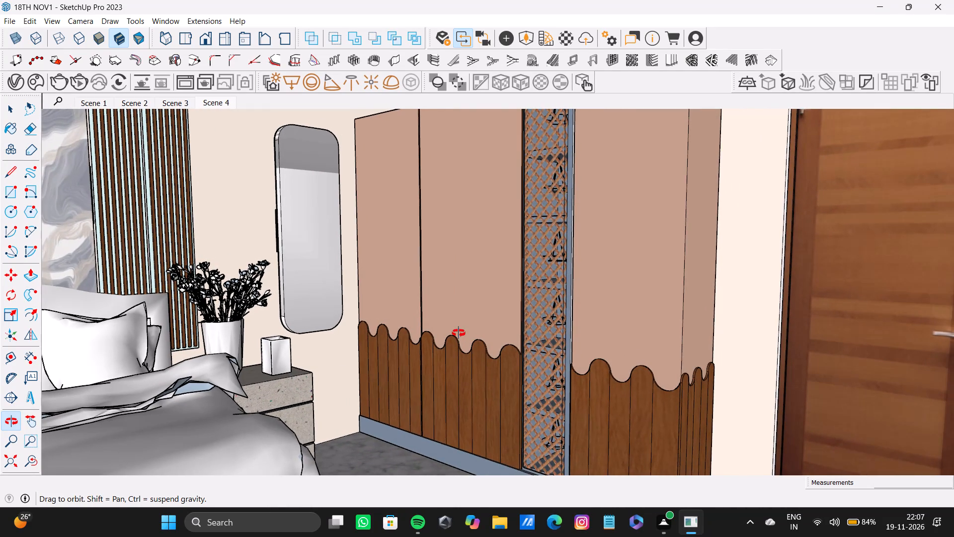
middle_click_drag(459, 333, 444, 330)
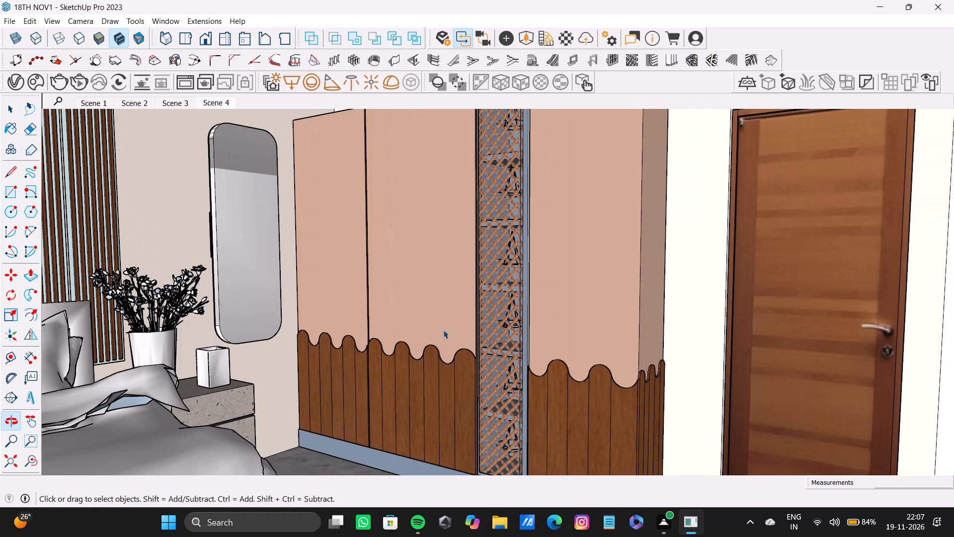
scroll(443, 326, "down", 2)
middle_click_drag(443, 318, 436, 325, "shift")
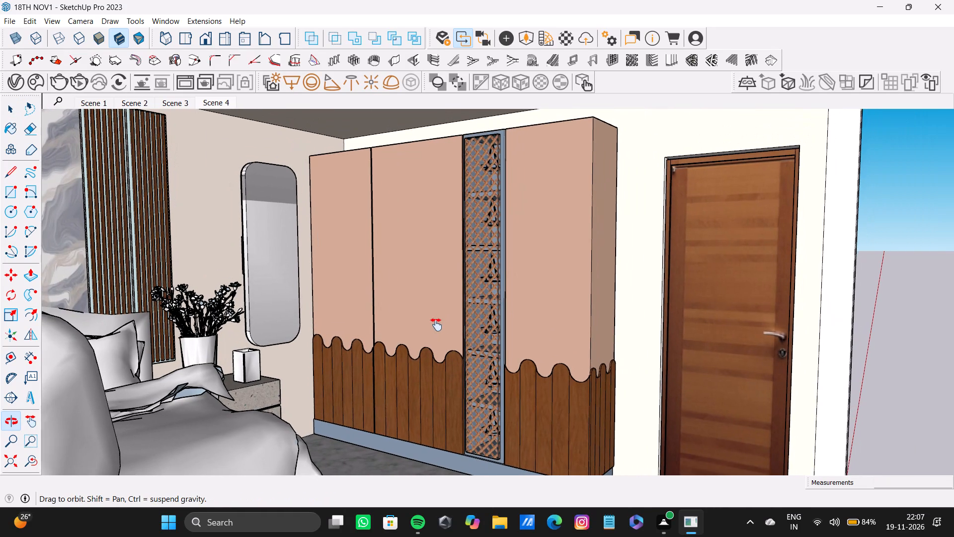
middle_click_drag(436, 325, 437, 323, "shift")
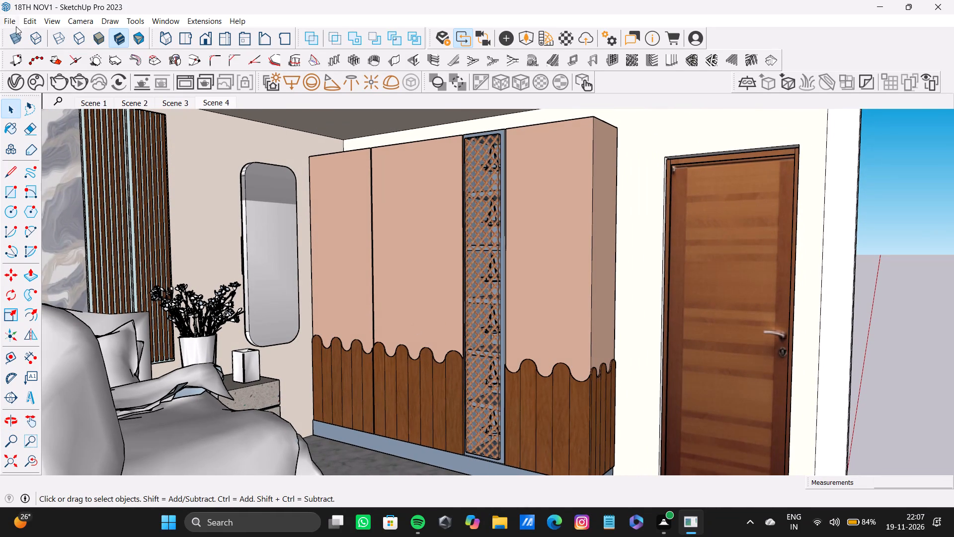
left_click(24, 22)
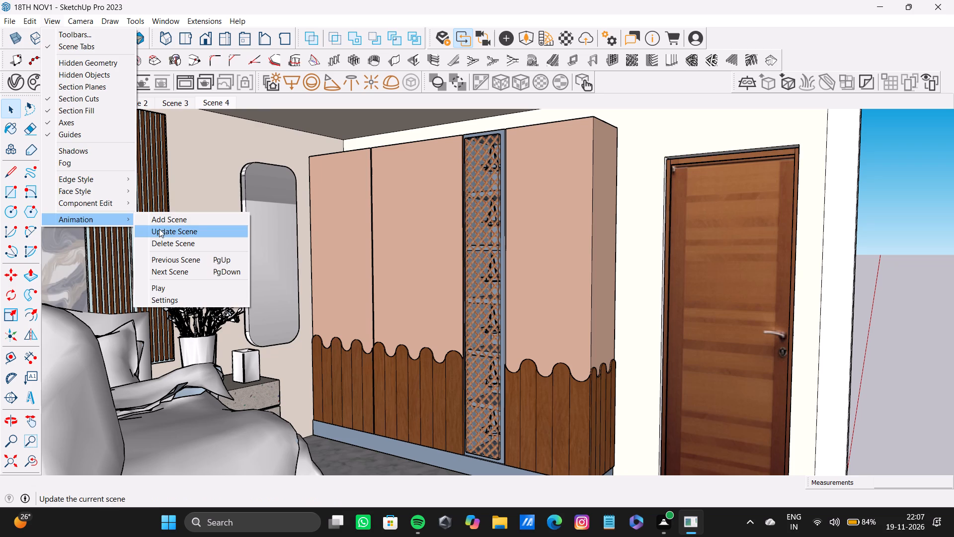
left_click(170, 222)
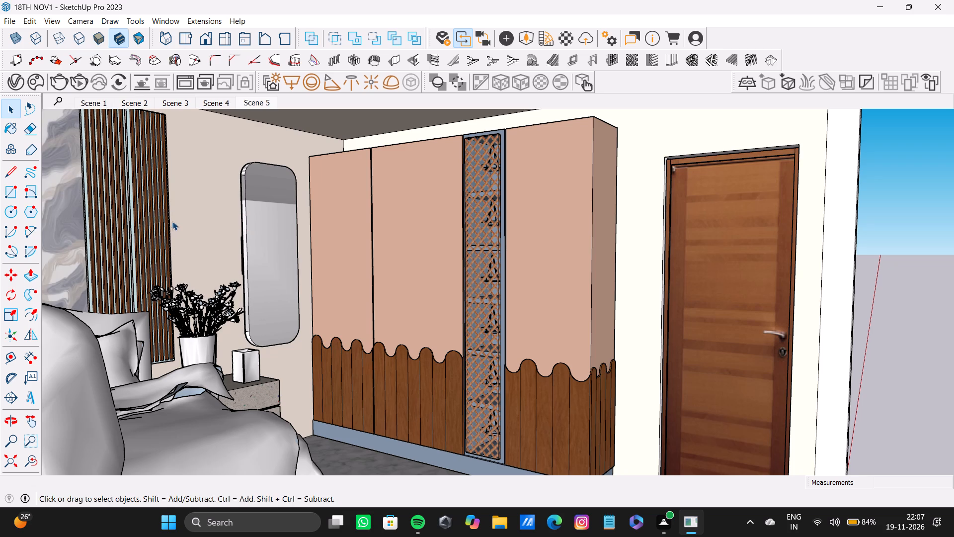
Add a sixth scene of the wardrobe and door from slightly closer, keeping the mirror, bedside drawers and bed pillows in frame.
scroll(541, 321, "up", 2)
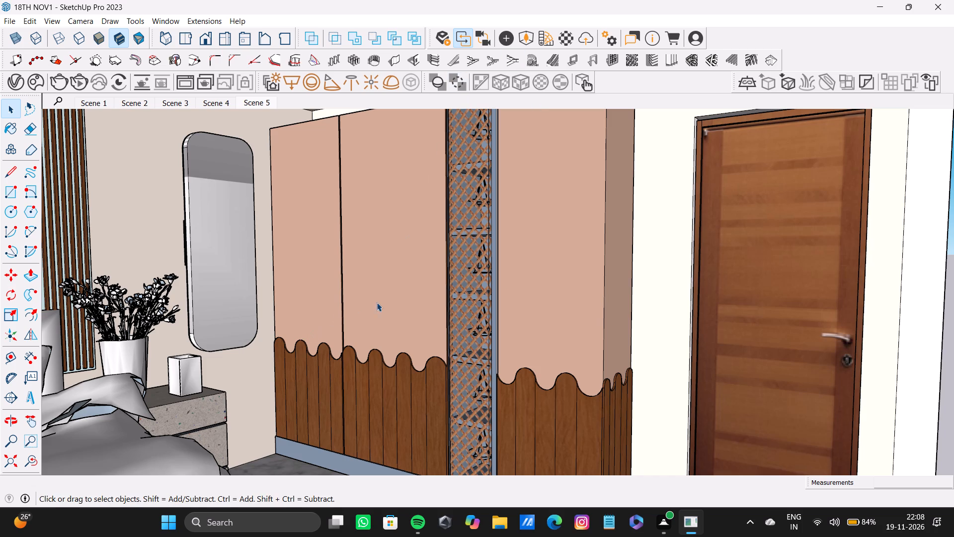
scroll(407, 278, "down", 4)
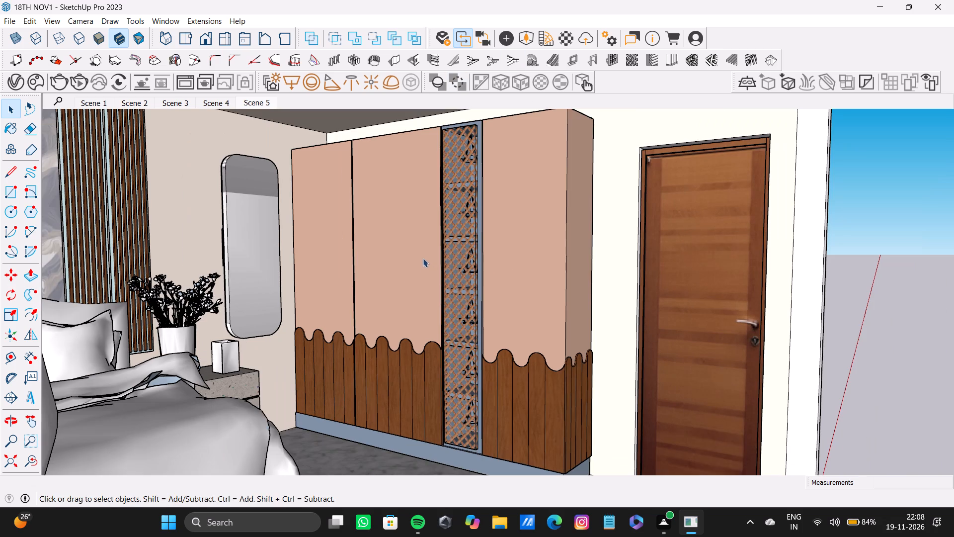
left_click(52, 20)
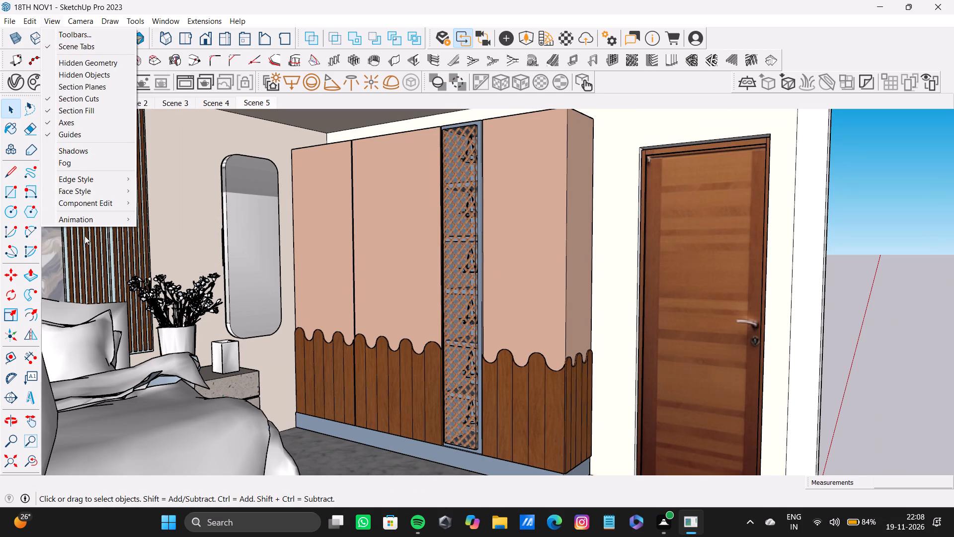
left_click(89, 224)
left_click(206, 221)
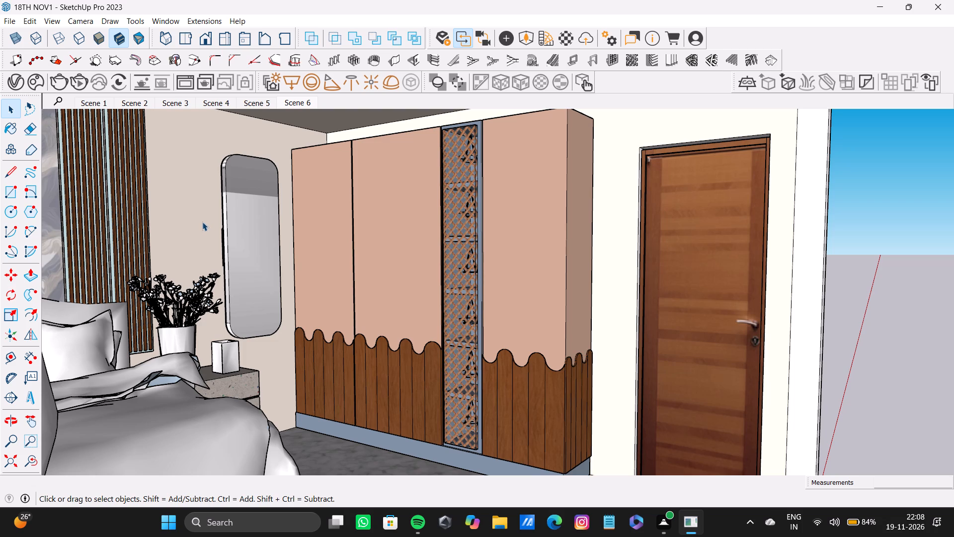
Add a seventh scene looking up at the recessed ceiling, with the shelves, headboard wall panels, wardrobe and door in frame.
middle_click_drag(458, 317, 514, 296)
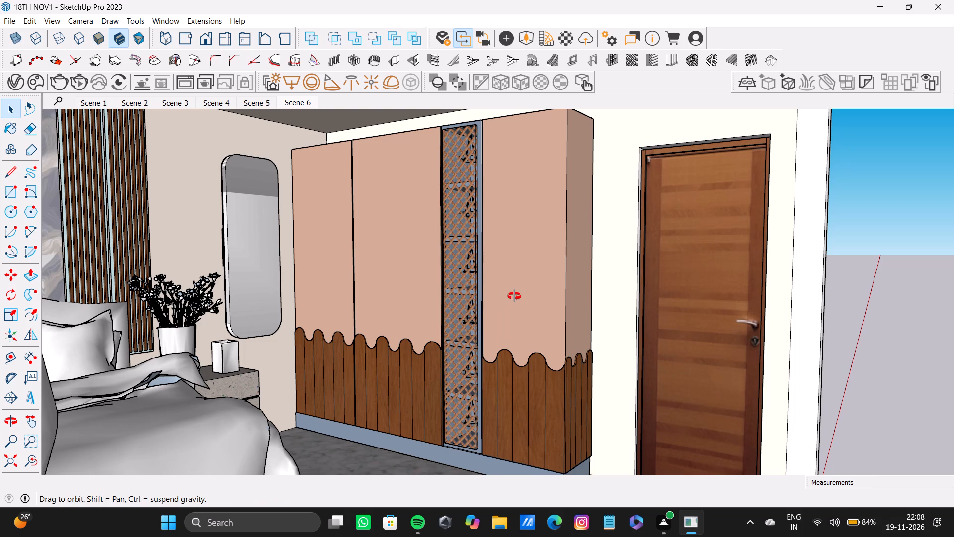
middle_click_drag(514, 296, 348, 327)
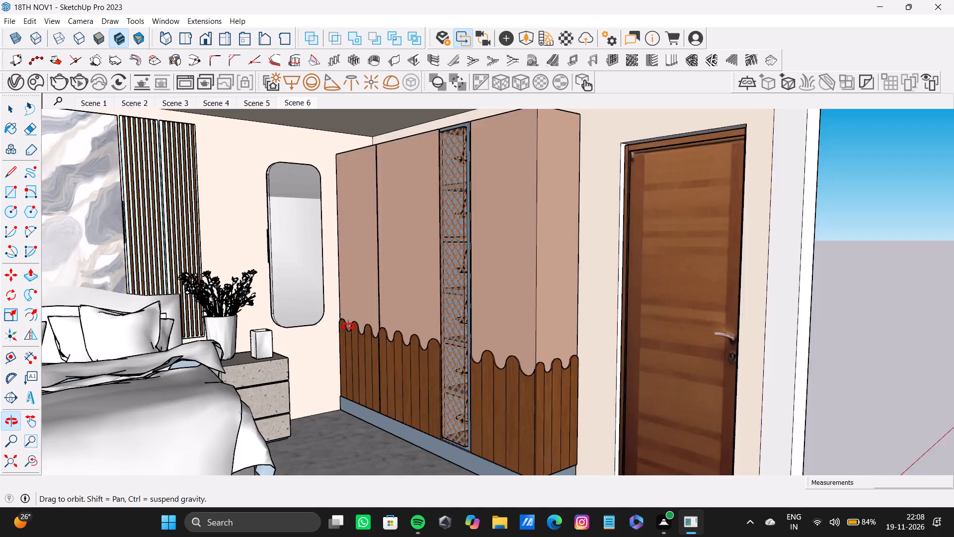
middle_click_drag(348, 327, 302, 313)
scroll(302, 310, "down", 5)
middle_click_drag(302, 303, 352, 335, "shift")
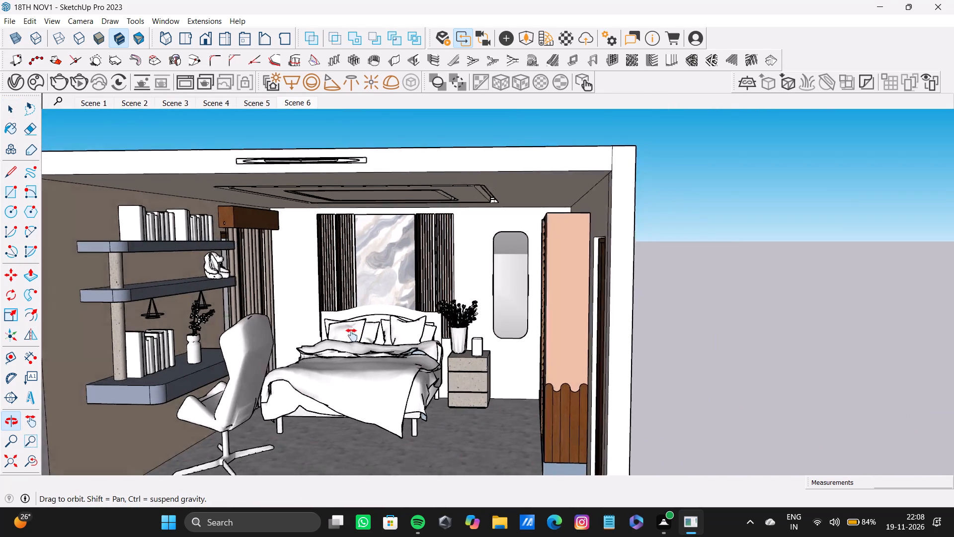
middle_click_drag(352, 335, 368, 288, "shift")
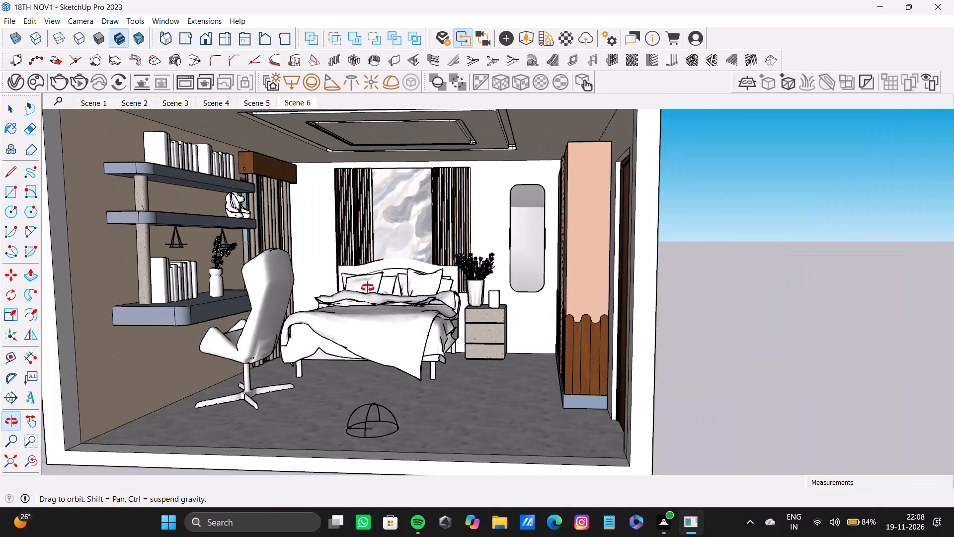
middle_click_drag(368, 288, 398, 312, "shift")
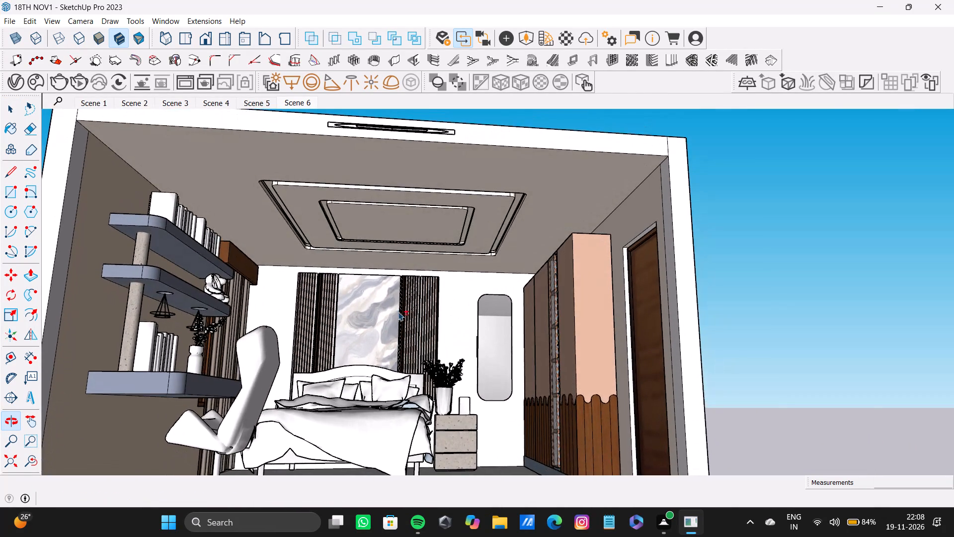
scroll(398, 311, "up", 3)
middle_click_drag(398, 311, 407, 304)
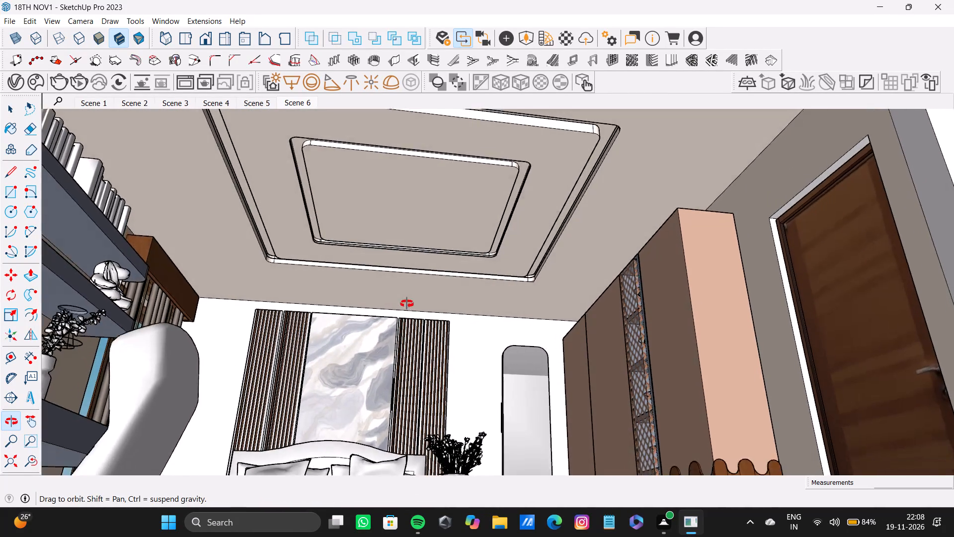
middle_click_drag(407, 304, 407, 327)
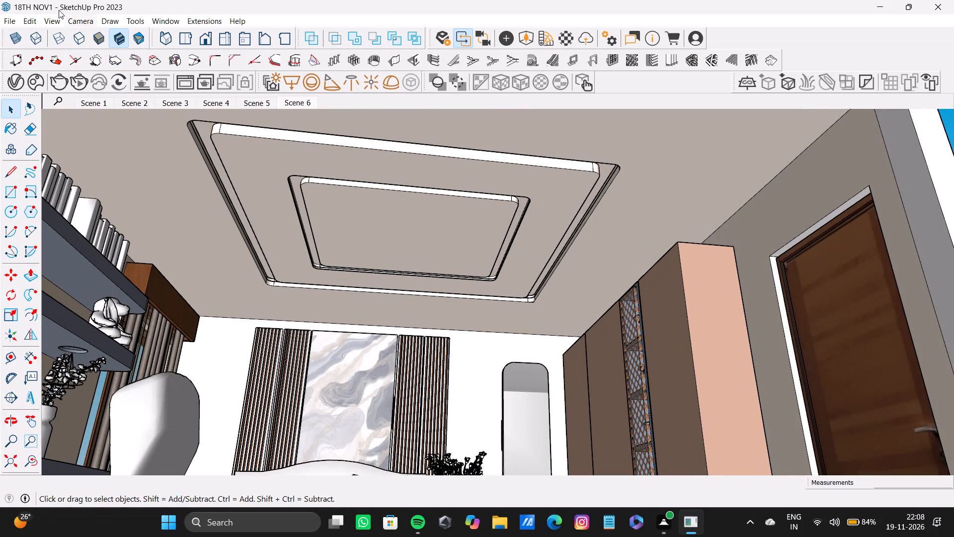
left_click(50, 21)
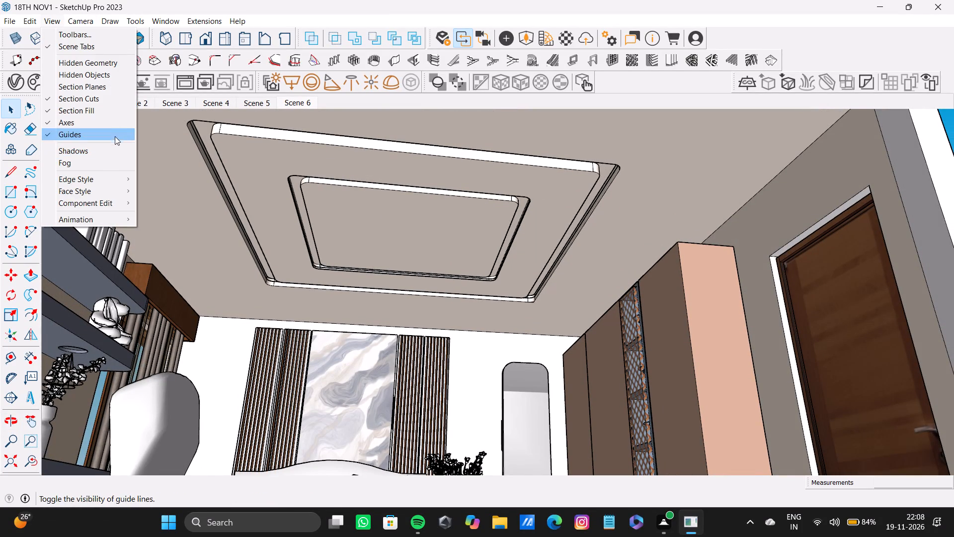
left_click(111, 214)
left_click(161, 218)
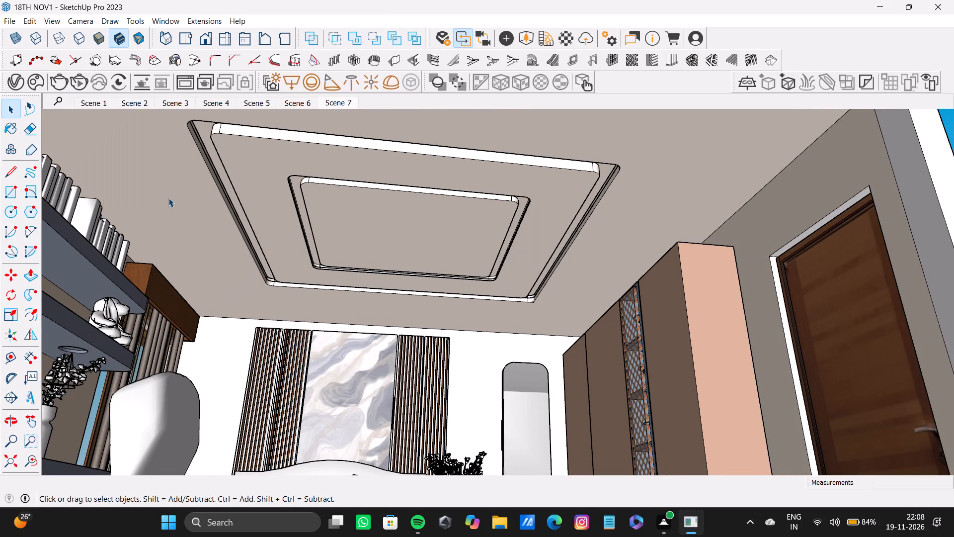
Review the bedroom interior around the shelves, desk chair, bed, headboard wall, wardrobe and door, ending with the whole open-fronted room.
scroll(298, 178, "down", 13)
middle_click_drag(309, 212, 314, 389)
scroll(321, 379, "up", 8)
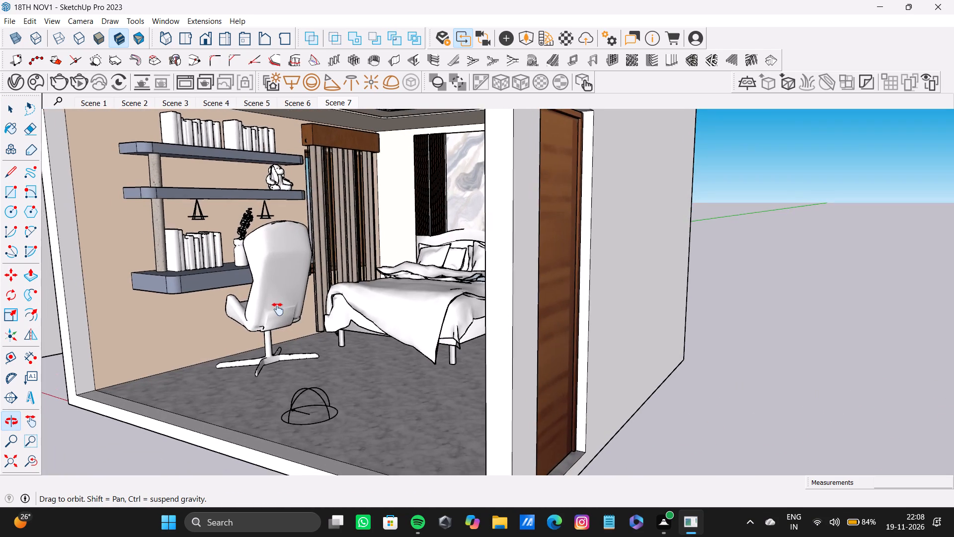
scroll(252, 245, "up", 8)
middle_click_drag(246, 235, 399, 336, "shift")
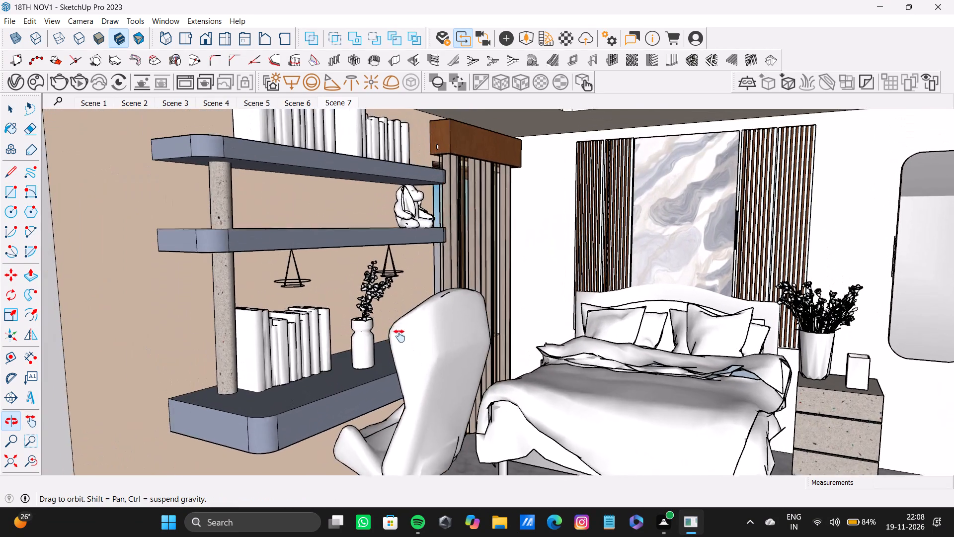
middle_click_drag(399, 336, 359, 321, "shift")
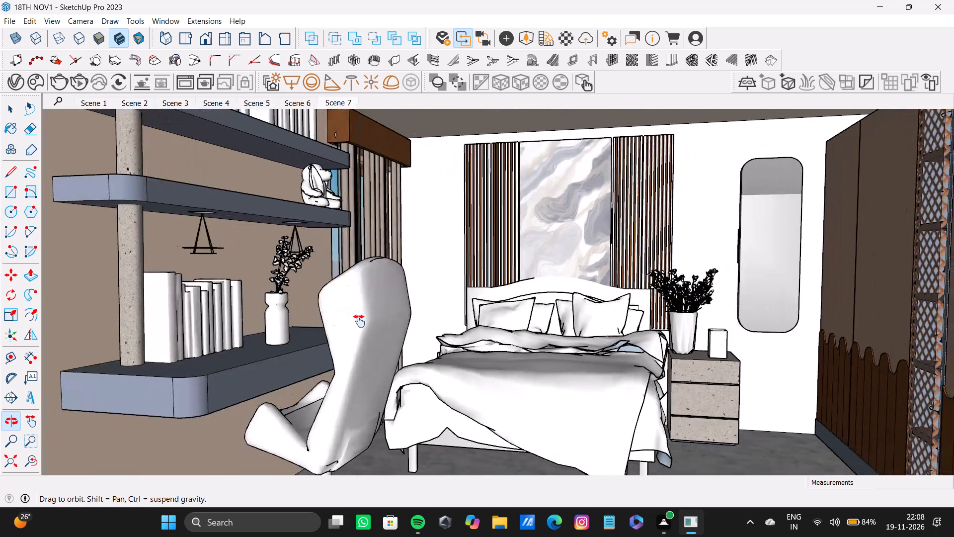
middle_click_drag(359, 321, 309, 318, "shift")
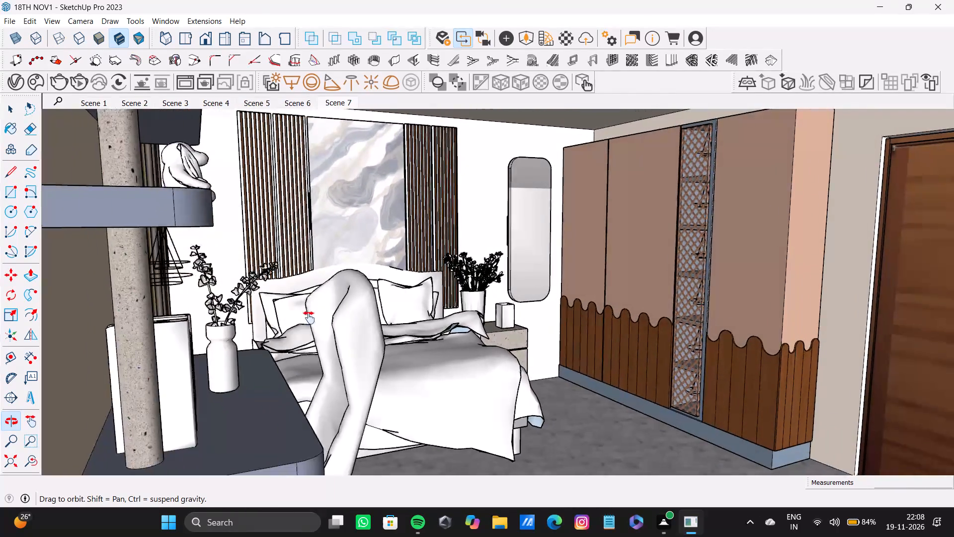
middle_click_drag(309, 318, 152, 315, "shift")
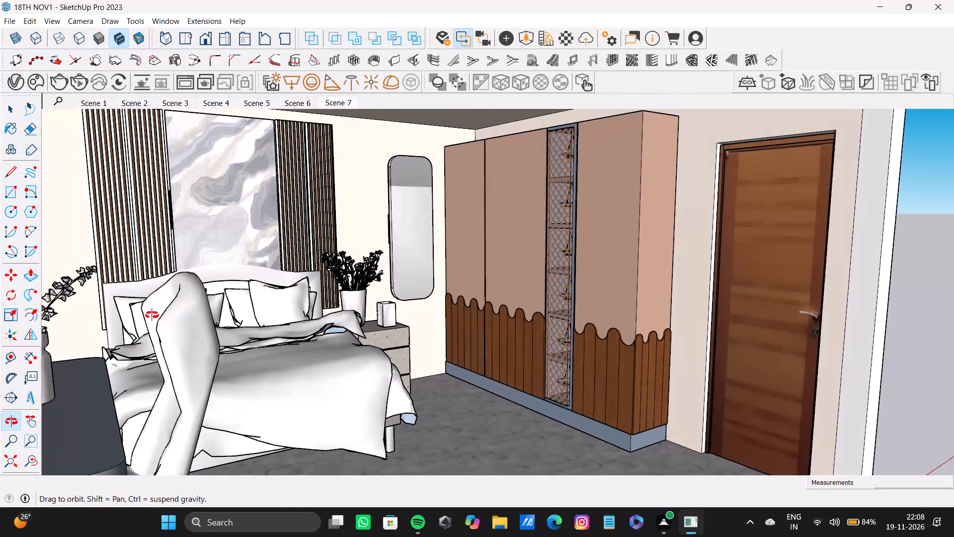
middle_click_drag(152, 315, 145, 315, "shift")
scroll(289, 319, "down", 7)
middle_click_drag(292, 319, 312, 284)
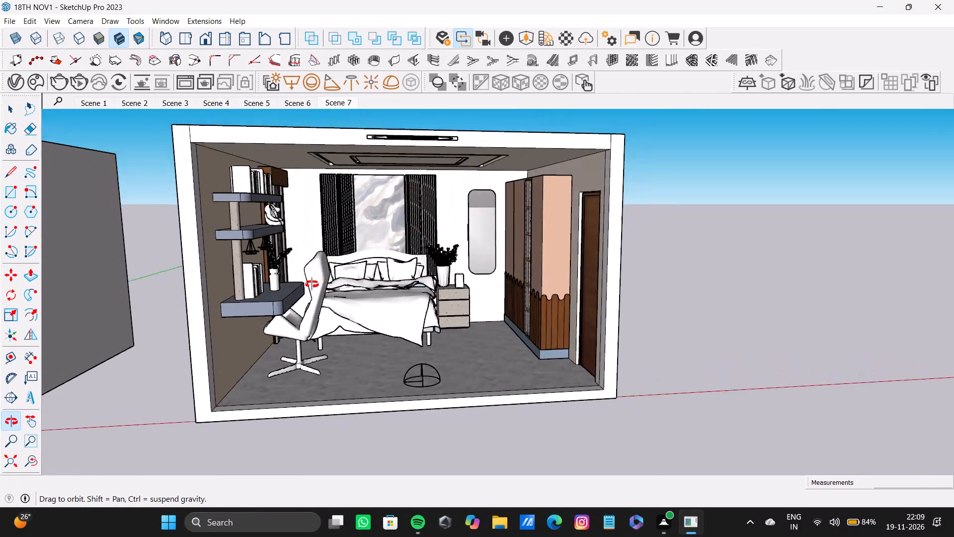
middle_click_drag(312, 284, 288, 283)
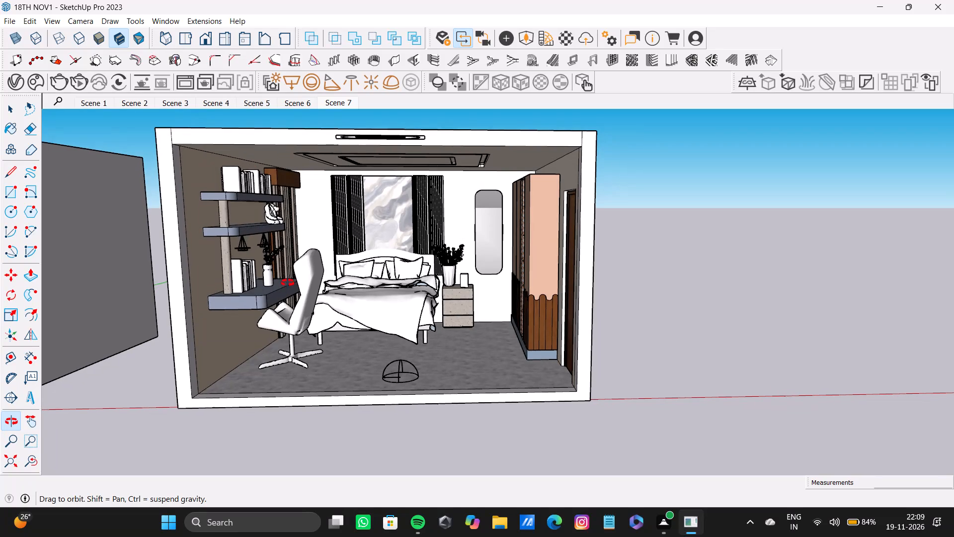
middle_click_drag(288, 283, 285, 284)
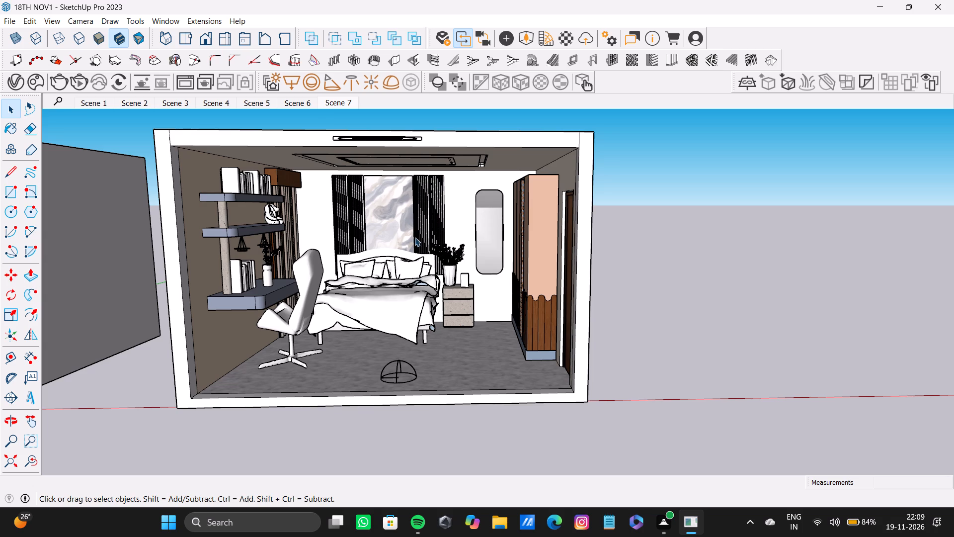
Examine the bed, flower vase, bedside drawers and the scalloped wooden lower part of the wardrobe up close.
scroll(406, 268, "up", 5)
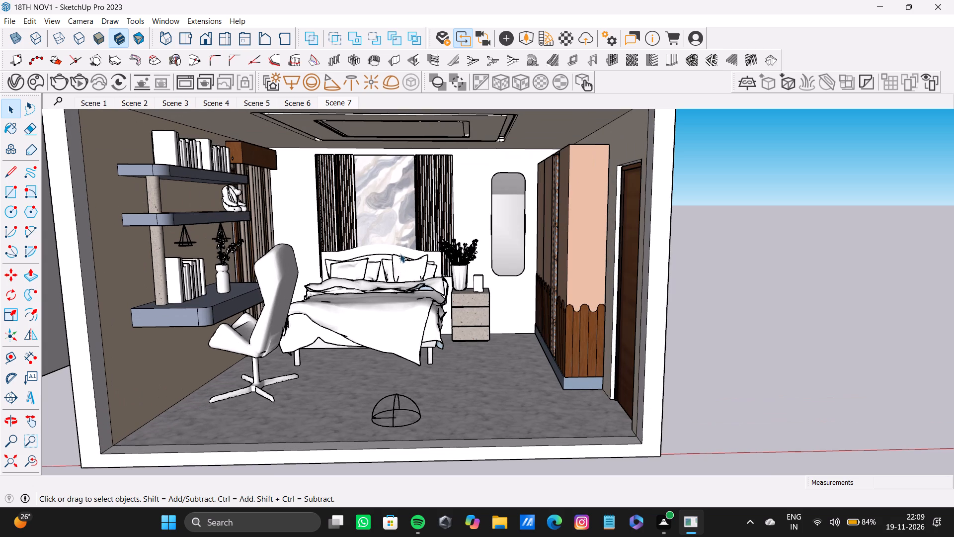
middle_click_drag(405, 252, 440, 268, "shift")
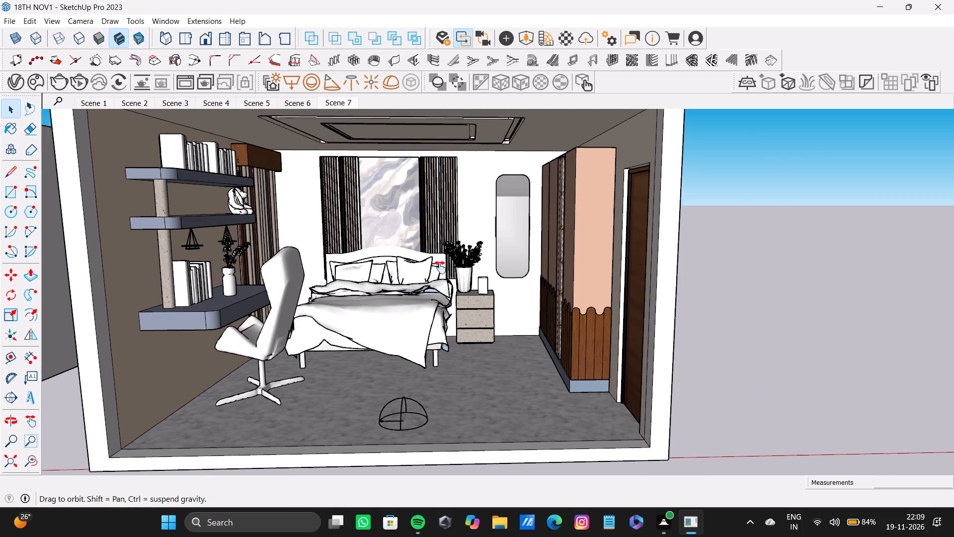
middle_click_drag(440, 268, 366, 258, "shift")
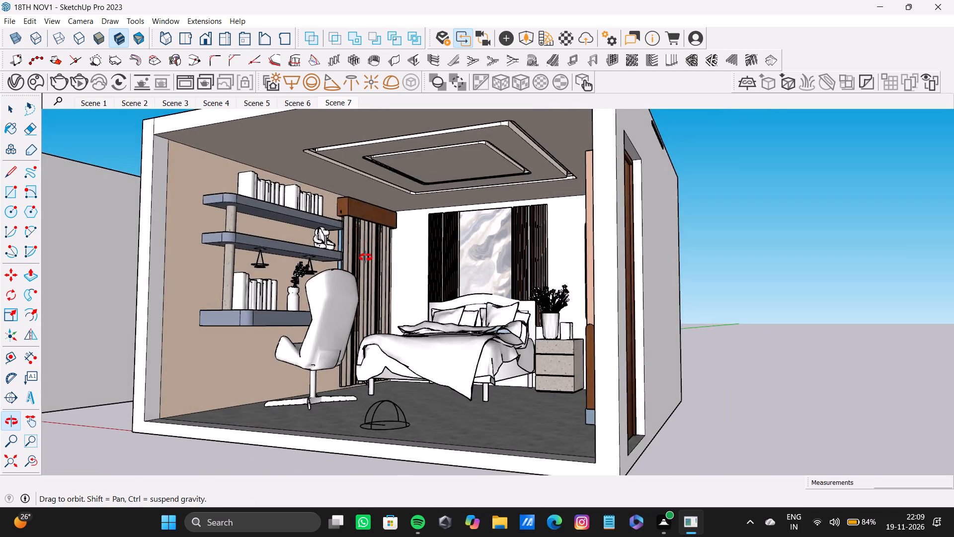
middle_click_drag(366, 258, 472, 302, "shift")
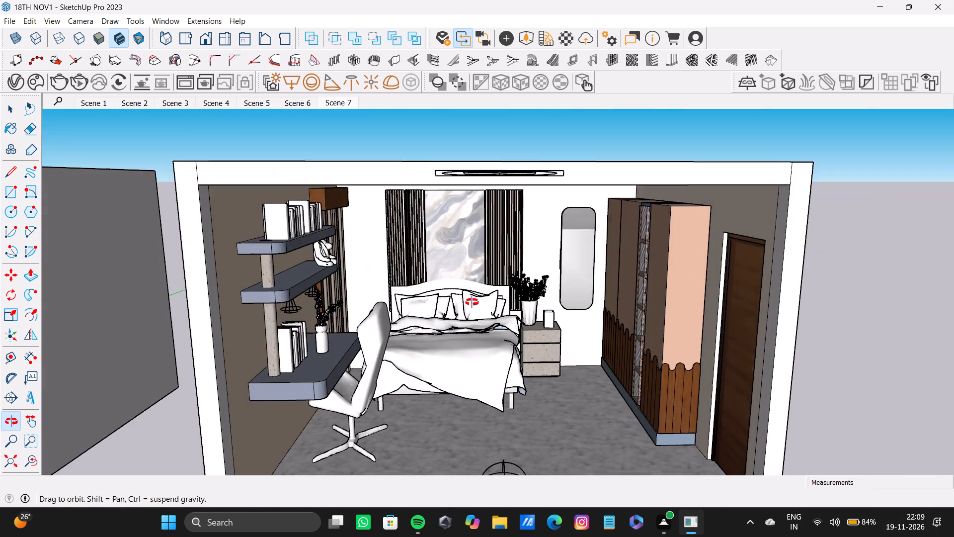
middle_click_drag(472, 302, 469, 290, "shift")
scroll(481, 333, "up", 8)
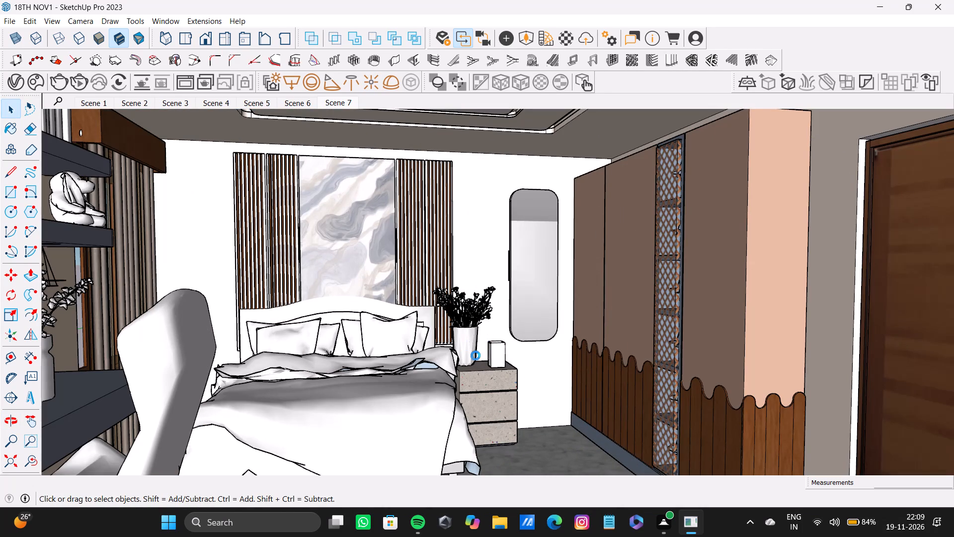
scroll(518, 381, "up", 3)
scroll(427, 420, "up", 6)
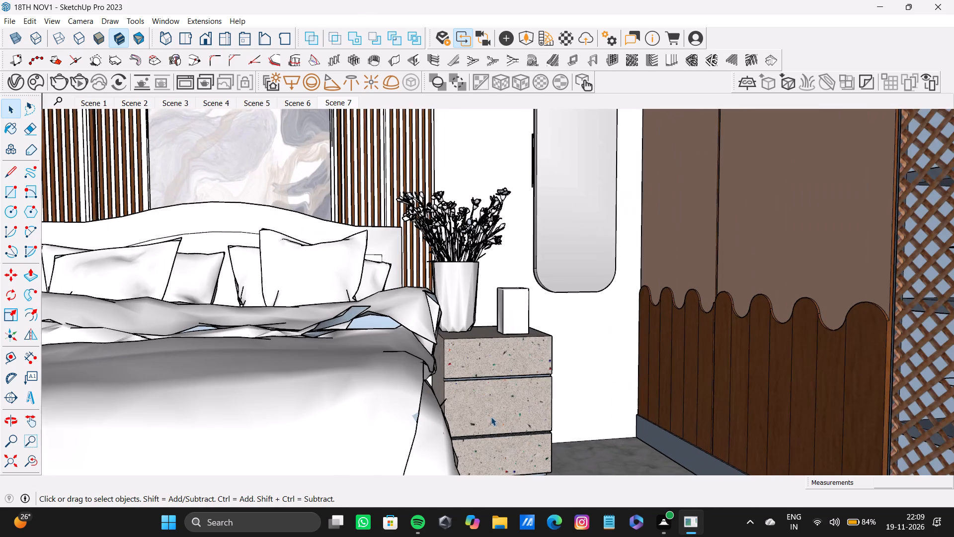
middle_click_drag(492, 417, 416, 331)
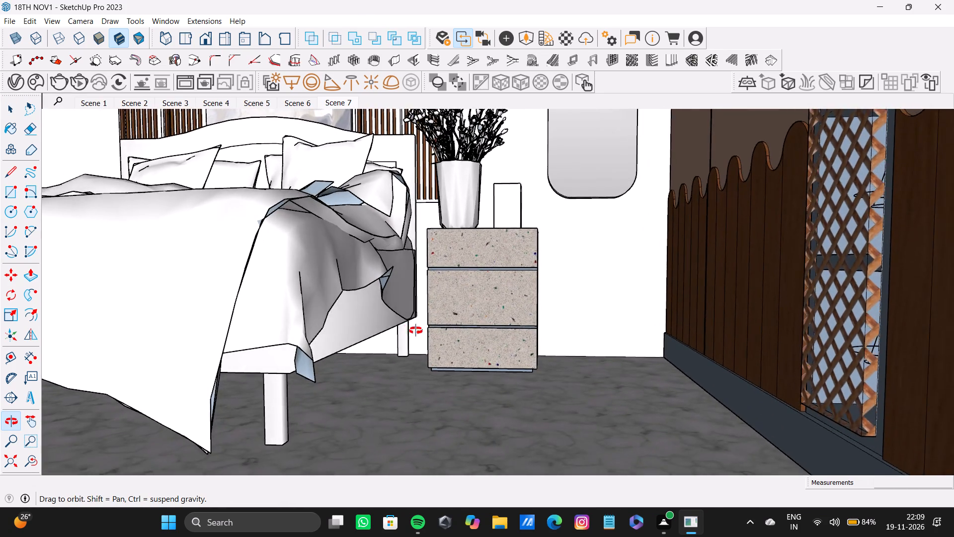
middle_click_drag(416, 331, 499, 377)
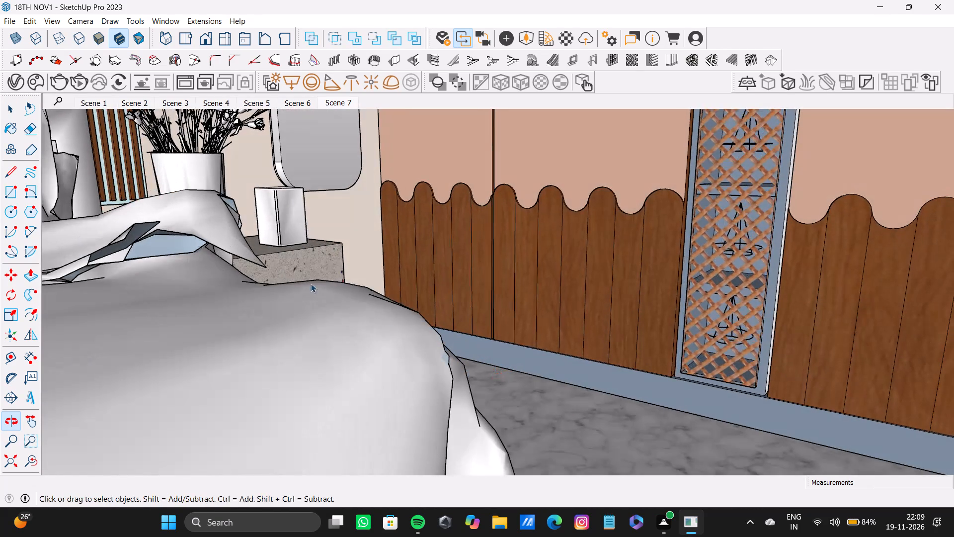
Inspect the room from outside, the bedside corner and the marble and slatted headboard panels, ending on the whole room.
scroll(265, 246, "down", 20)
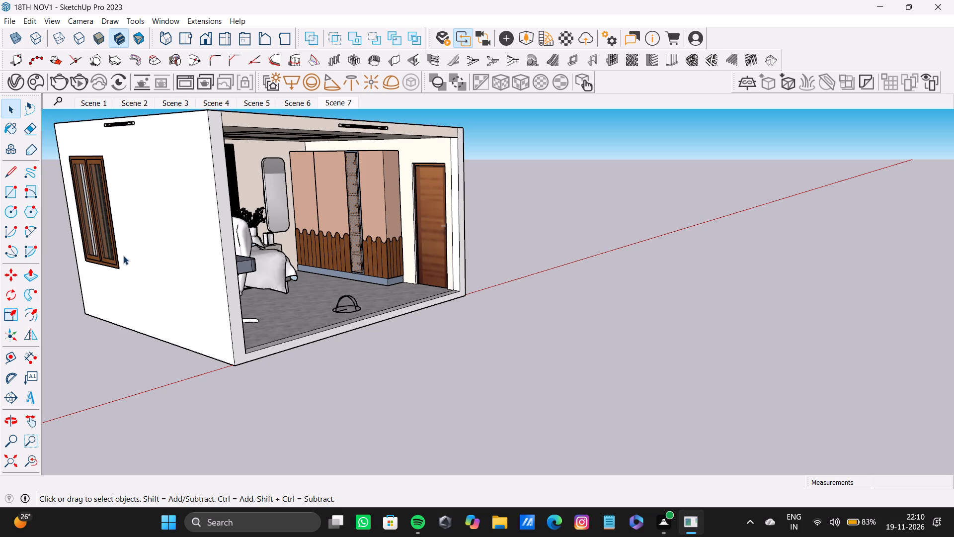
middle_click_drag(343, 284, 89, 329)
scroll(128, 316, "down", 1)
scroll(363, 311, "up", 1)
middle_click_drag(363, 311, 301, 331)
middle_click_drag(301, 331, 216, 311)
middle_click_drag(371, 259, 196, 275)
scroll(367, 251, "up", 13)
middle_click_drag(407, 218, 454, 249, "shift")
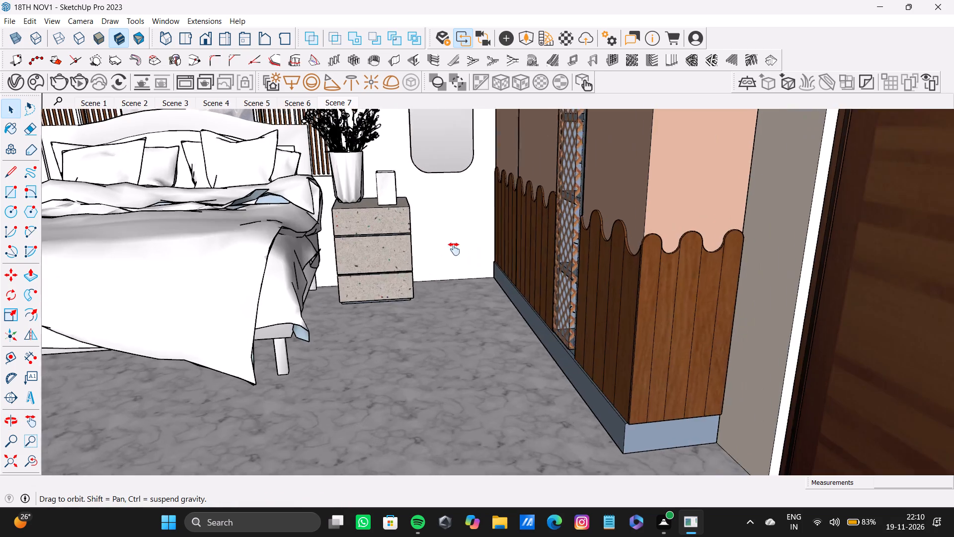
middle_click_drag(454, 249, 412, 242, "shift")
scroll(365, 257, "up", 7)
middle_click_drag(352, 273, 434, 303, "shift")
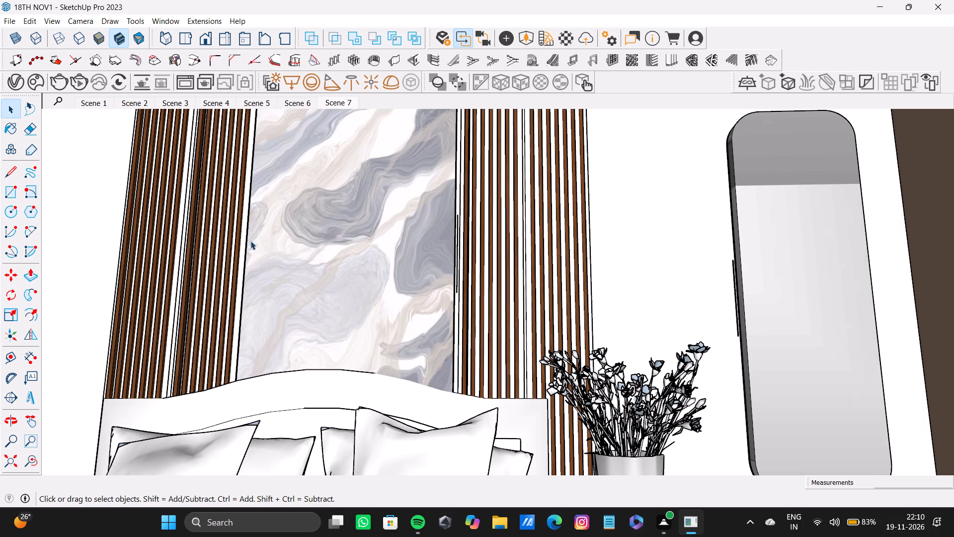
scroll(309, 230, "down", 15)
scroll(325, 240, "down", 10)
middle_click_drag(325, 240, 374, 318)
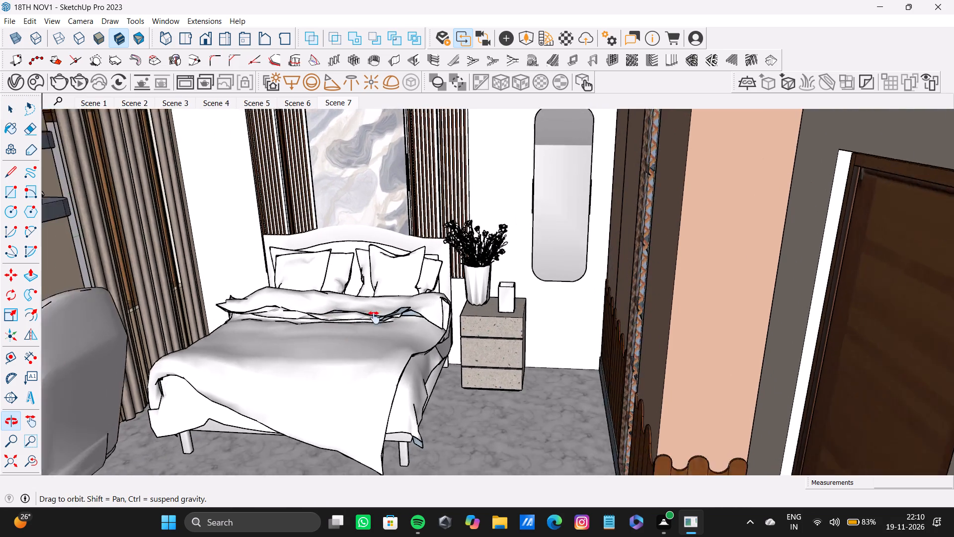
middle_click_drag(374, 318, 399, 309)
scroll(395, 312, "down", 8)
middle_click_drag(394, 314, 442, 243)
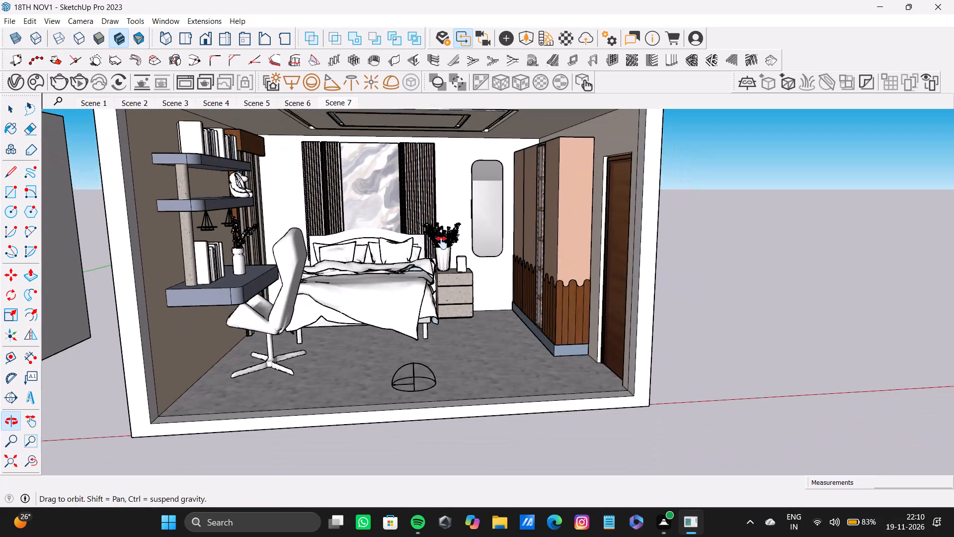
middle_click_drag(442, 243, 418, 303)
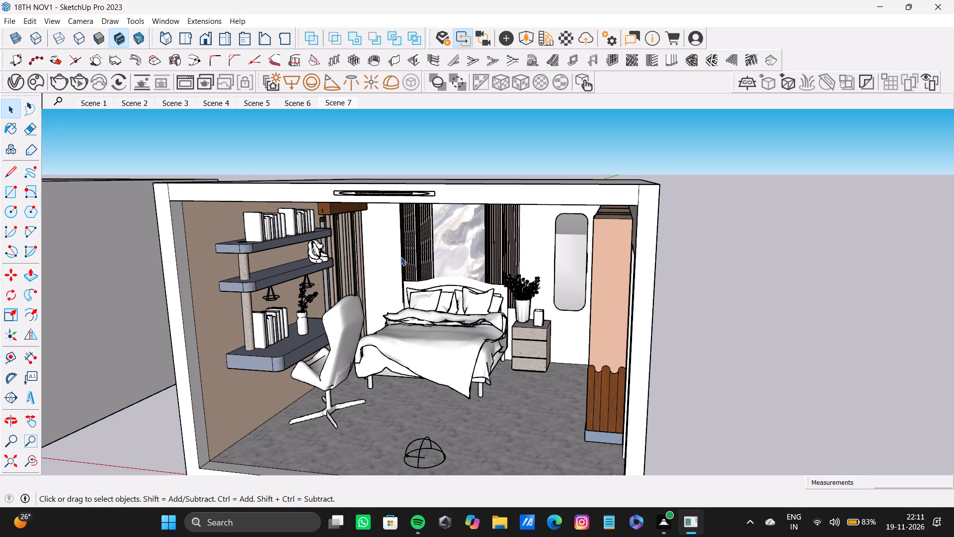
Print scenes 1 to 7 with Microsoft Print to PDF.
left_click(13, 23)
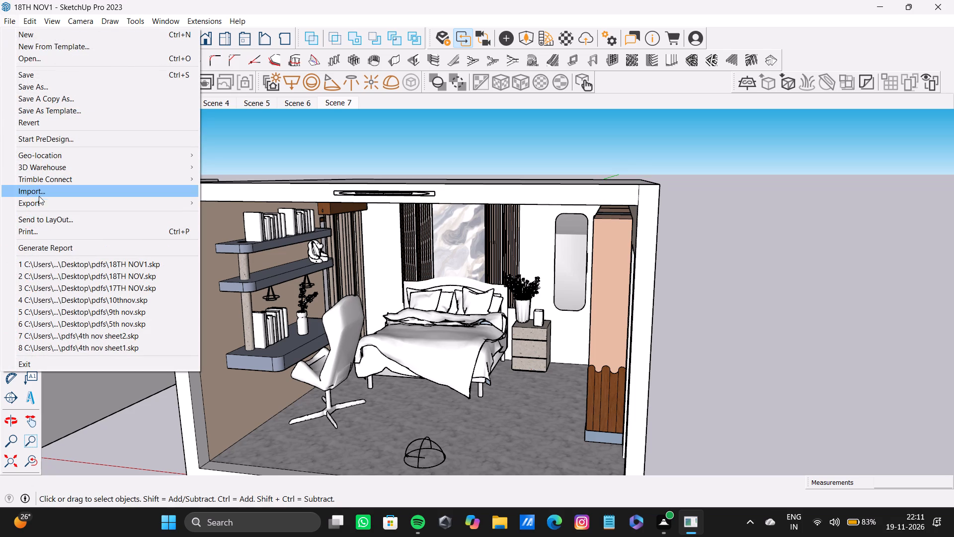
left_click(29, 230)
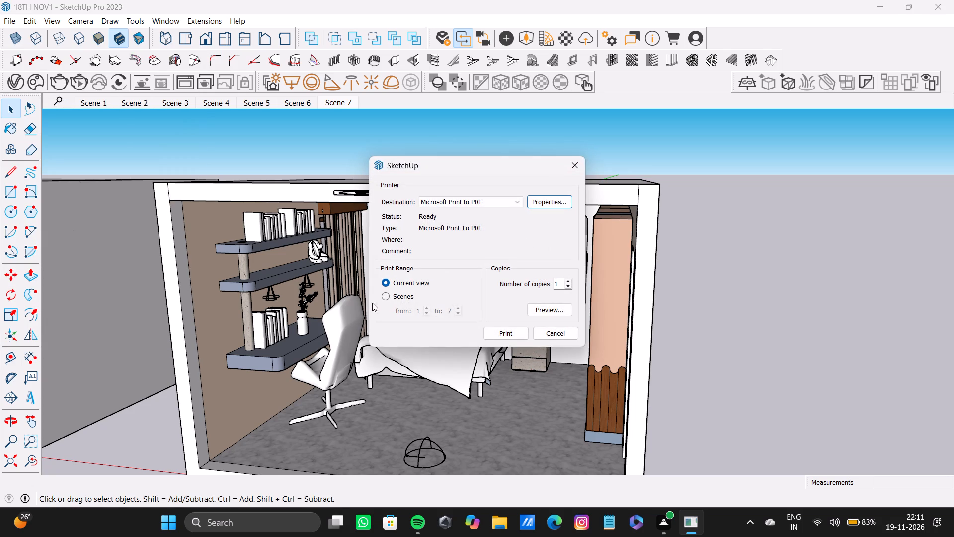
left_click(385, 299)
left_click(511, 335)
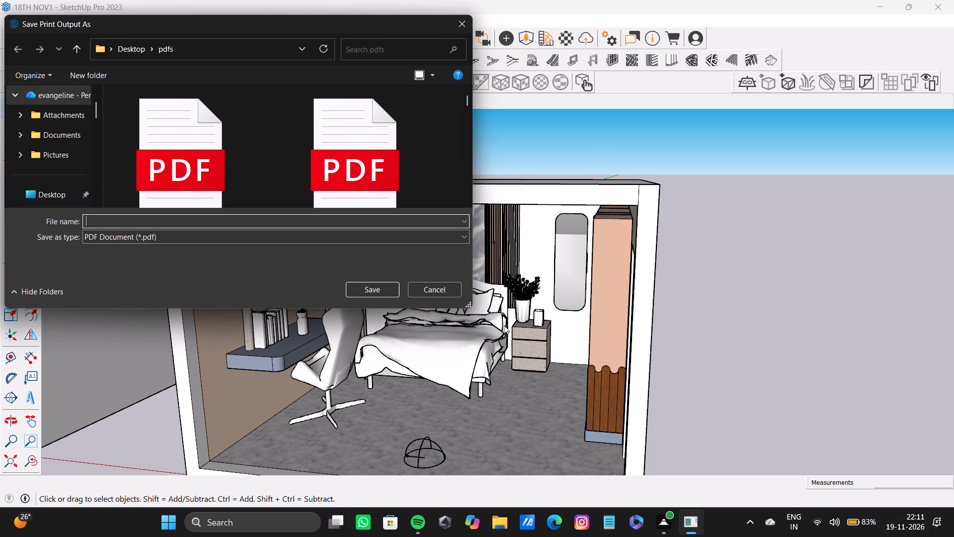
Save the print output as a PDF document named 19TH NOV PDF 1 in the Desktop pdfs folder.
left_click(169, 218)
left_click(180, 227)
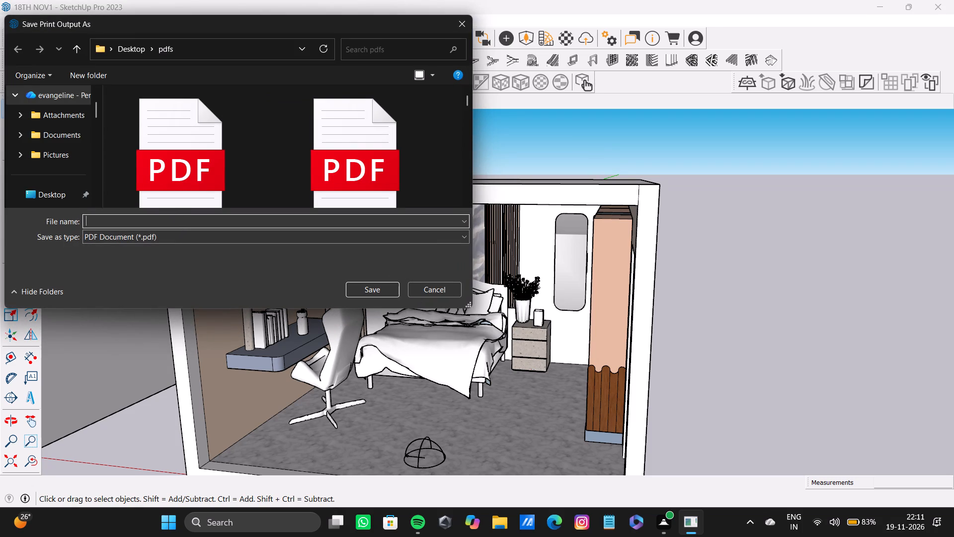
left_click(185, 225)
scroll(69, 142, "down", 7)
left_click(61, 177)
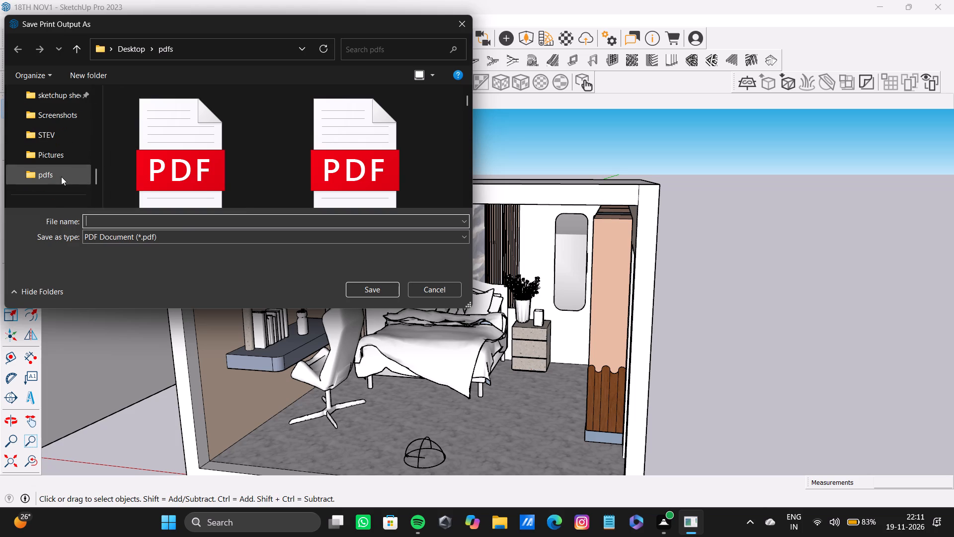
left_click(221, 223)
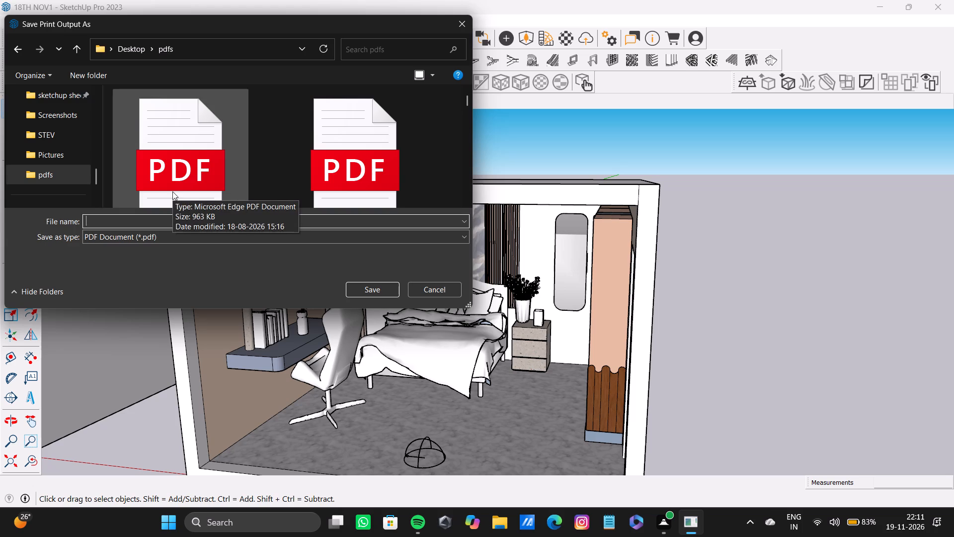
left_click(136, 221)
type("19")
type("th")
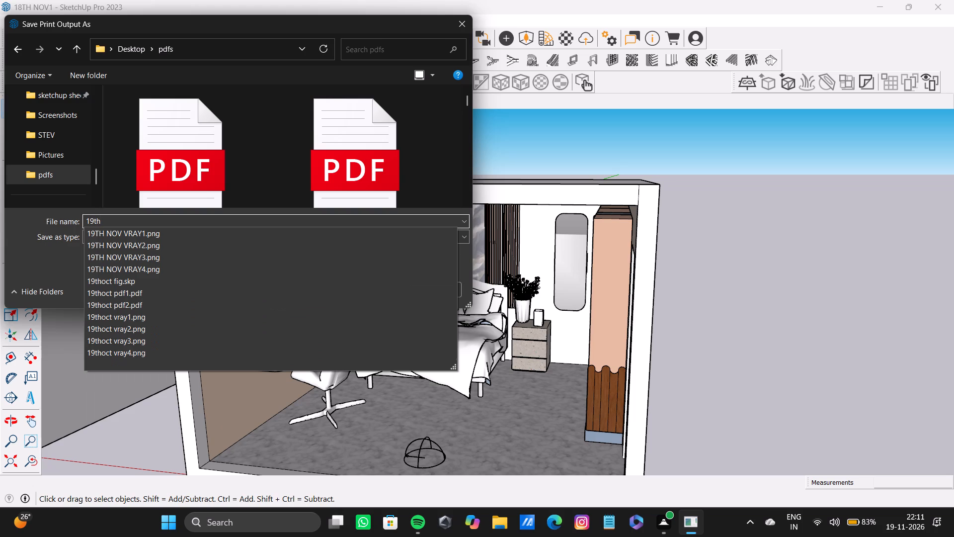
key("space")
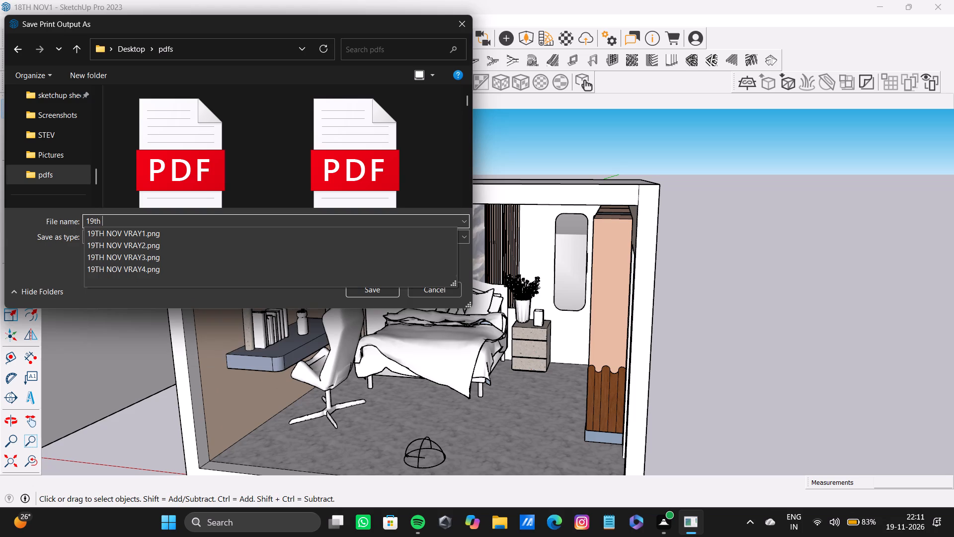
type("no")
type("v p")
key("BackSpace")
key("BackSpace")
key("BackSpace")
key("BackSpace")
key("BackSpace")
key("BackSpace")
key("BackSpace")
key("BackSpace")
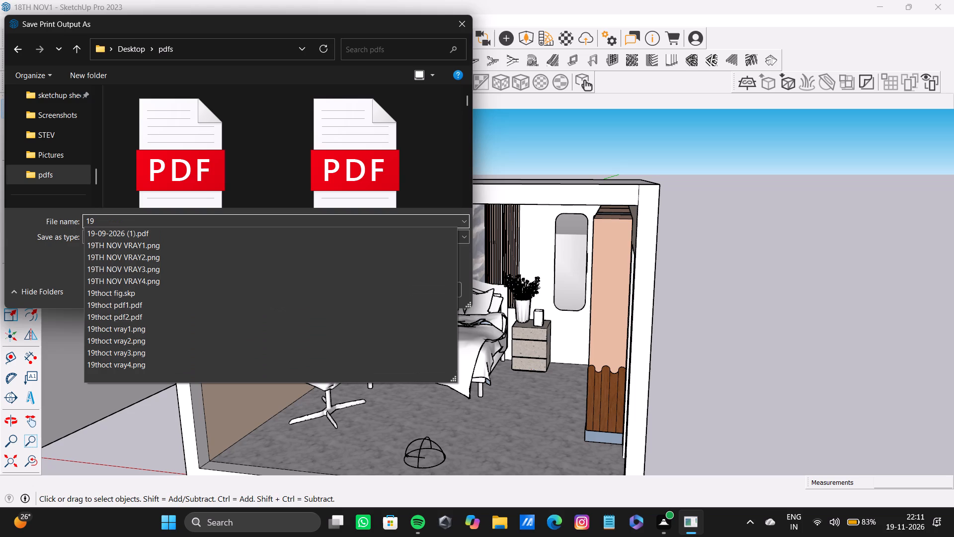
type("th")
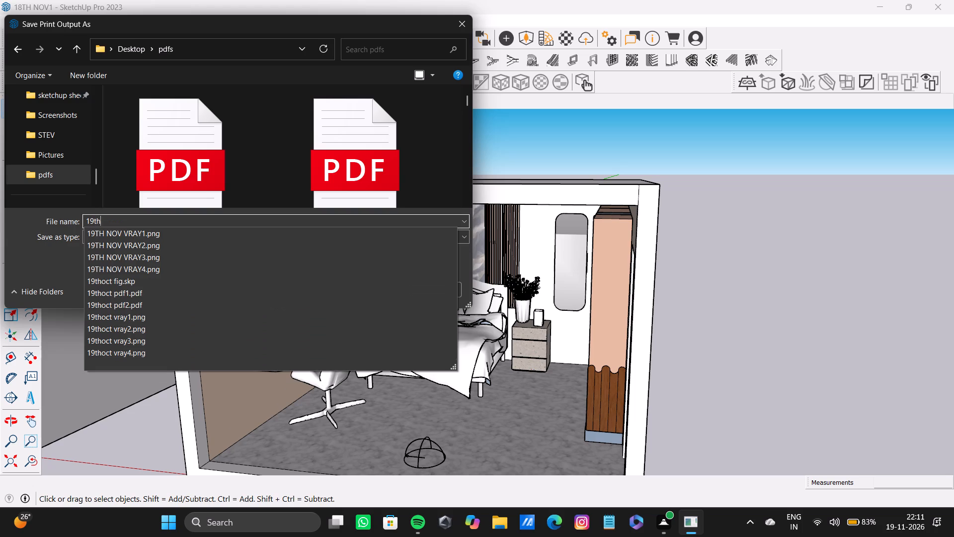
key("space")
key("BackSpace")
key("BackSpace")
key("BackSpace")
type("TH")
key("space")
key("n")
key("o")
key("v")
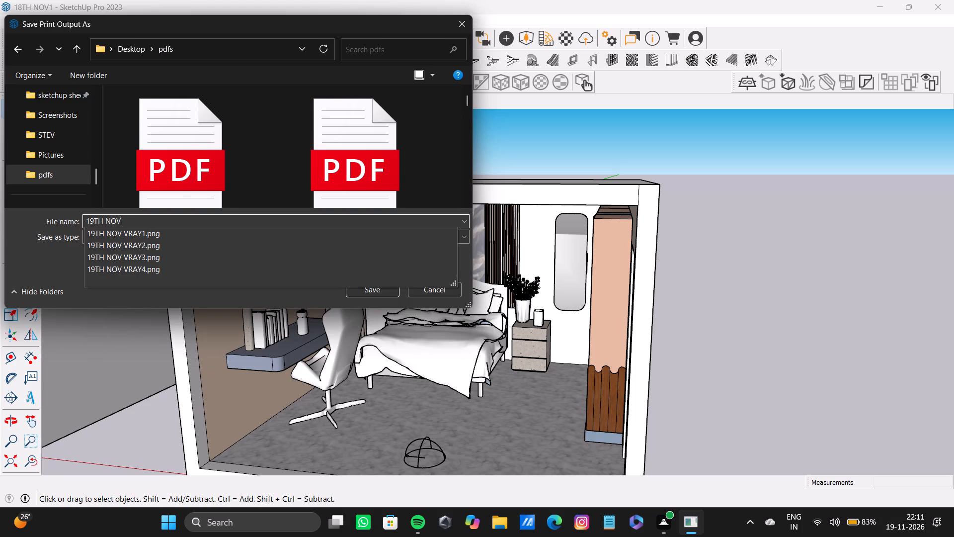
key("space")
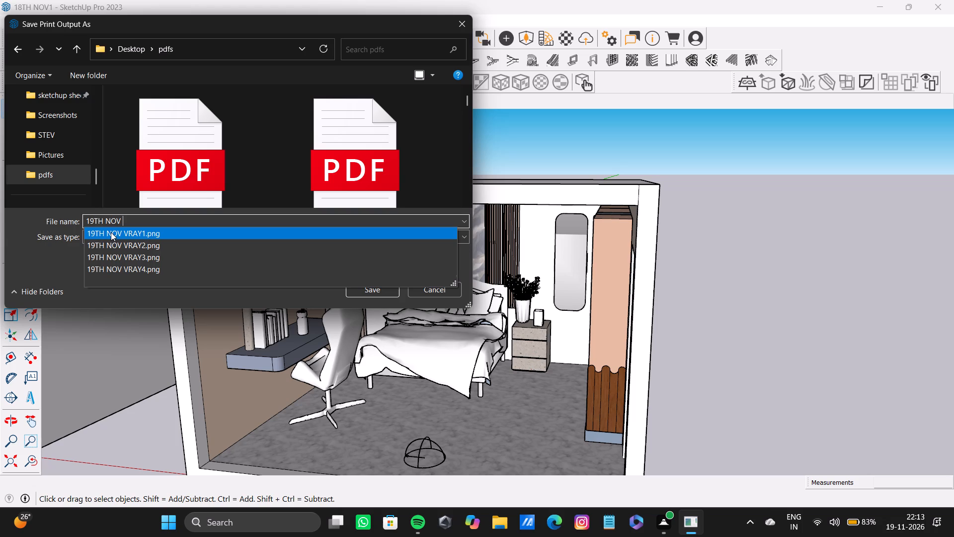
key("p")
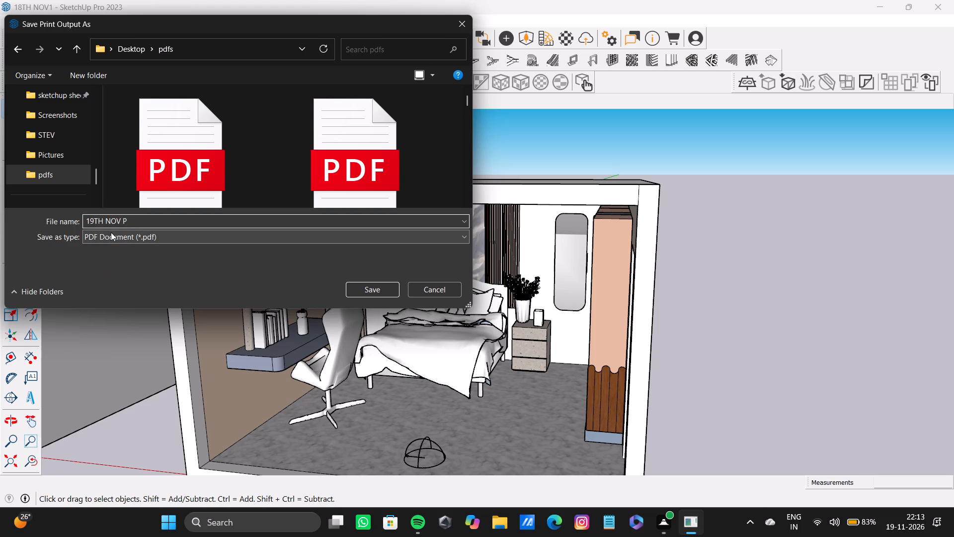
type("DF")
key("space")
type("1")
key("Return")
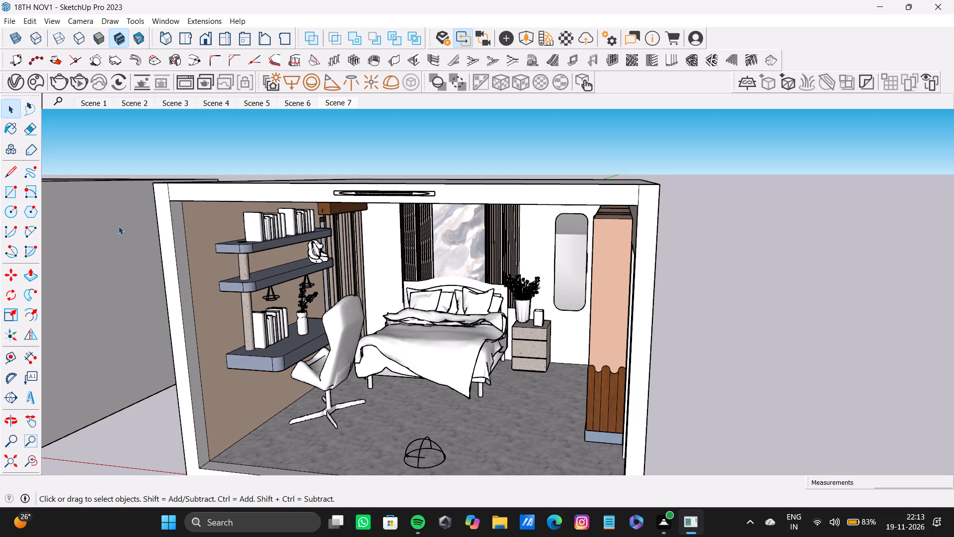
Add a new scene after Scene 7, framing the bedroom interior from the front with shelves, bed, wardrobe, door and ceiling recess.
scroll(445, 469, "down", 9)
middle_click_drag(407, 397, 467, 328)
scroll(449, 331, "up", 10)
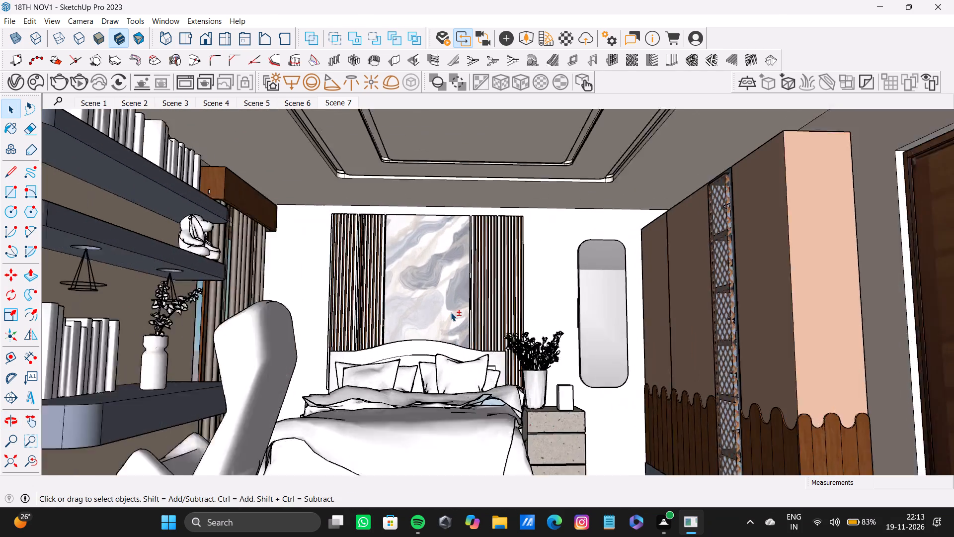
middle_click_drag(451, 312, 449, 342, "shift")
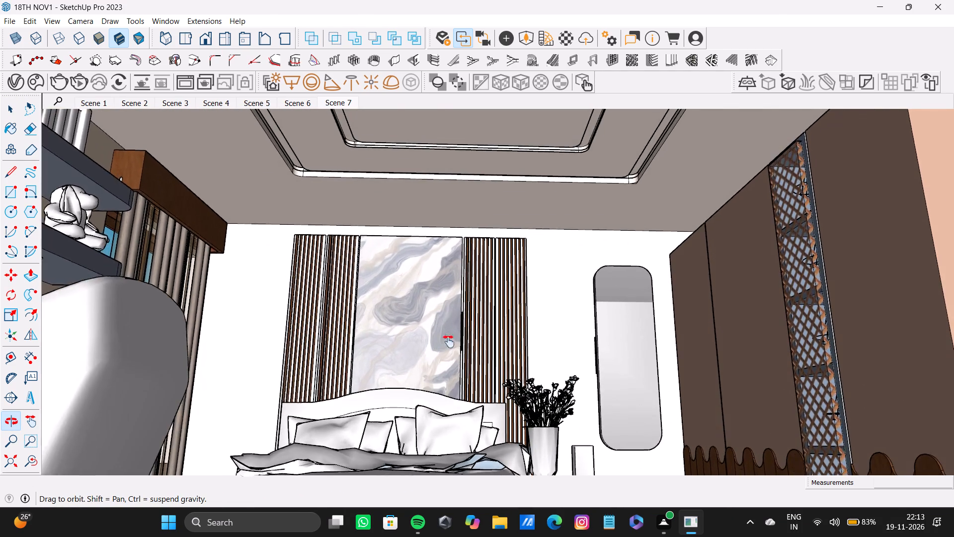
middle_click_drag(449, 342, 433, 429, "shift")
scroll(432, 429, "down", 5)
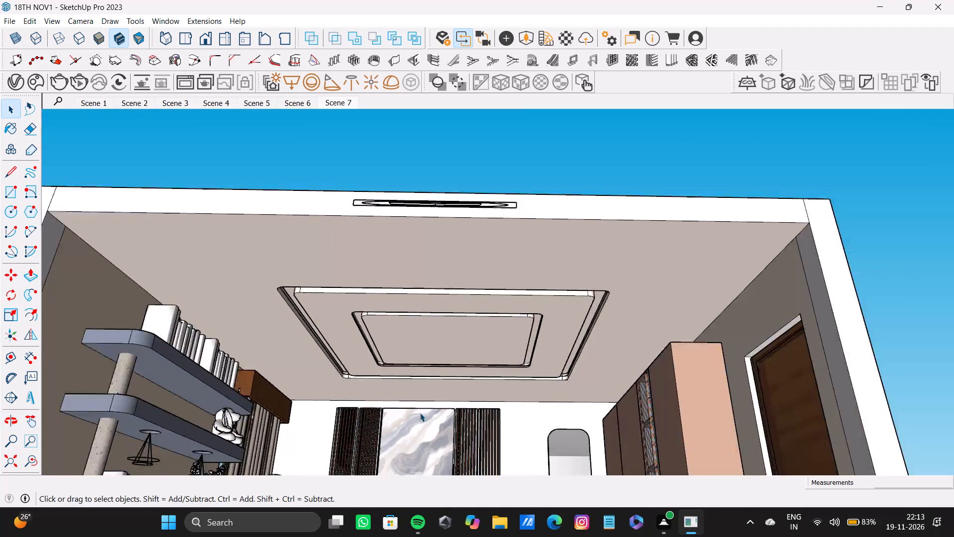
scroll(420, 413, "down", 4)
middle_click_drag(411, 385, 463, 370)
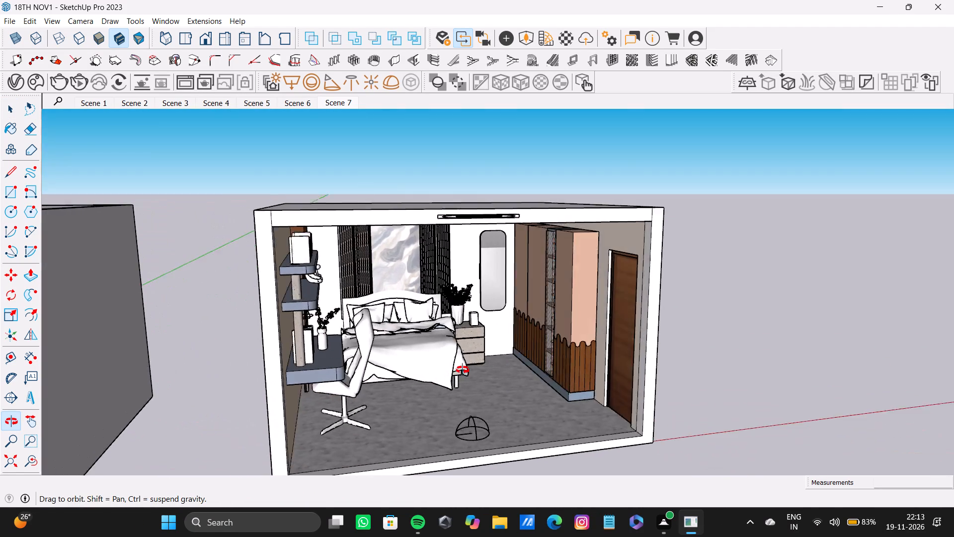
middle_click_drag(463, 370, 406, 375)
scroll(410, 362, "up", 3)
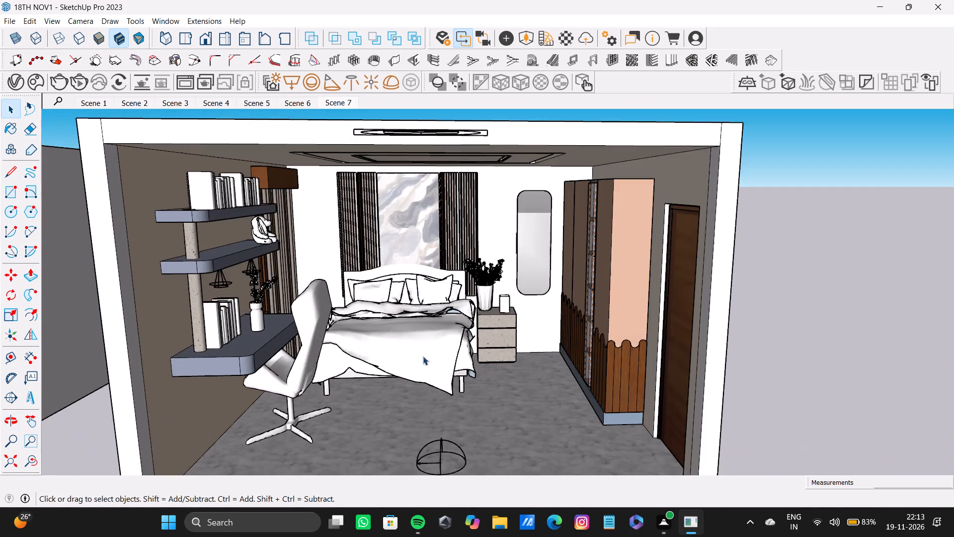
middle_click_drag(520, 363, 485, 357)
scroll(485, 357, "up", 2)
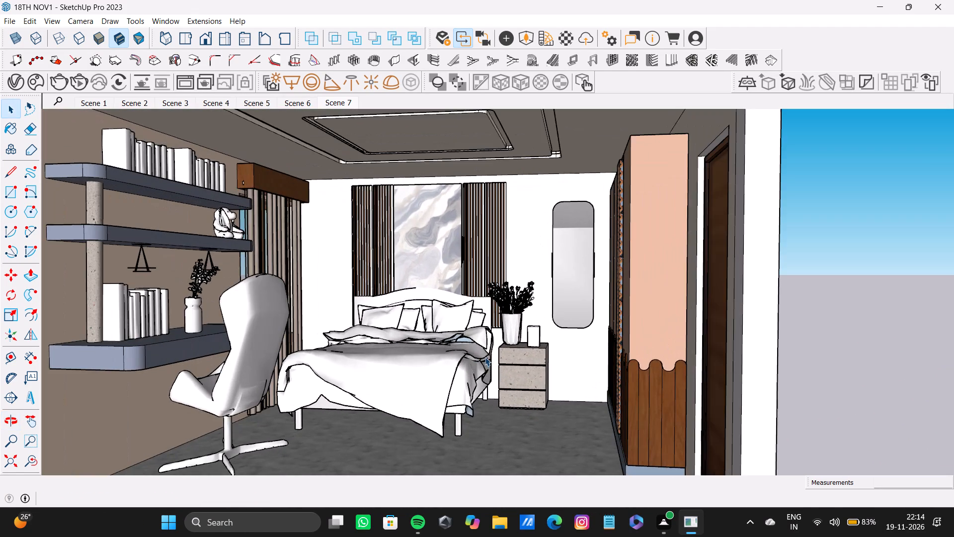
middle_click_drag(484, 355, 540, 356)
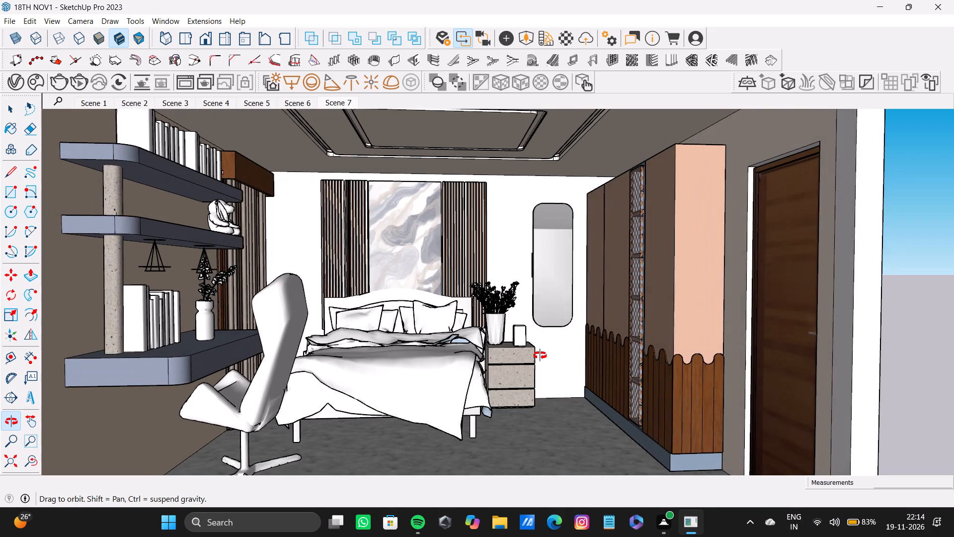
middle_click_drag(540, 356, 534, 358)
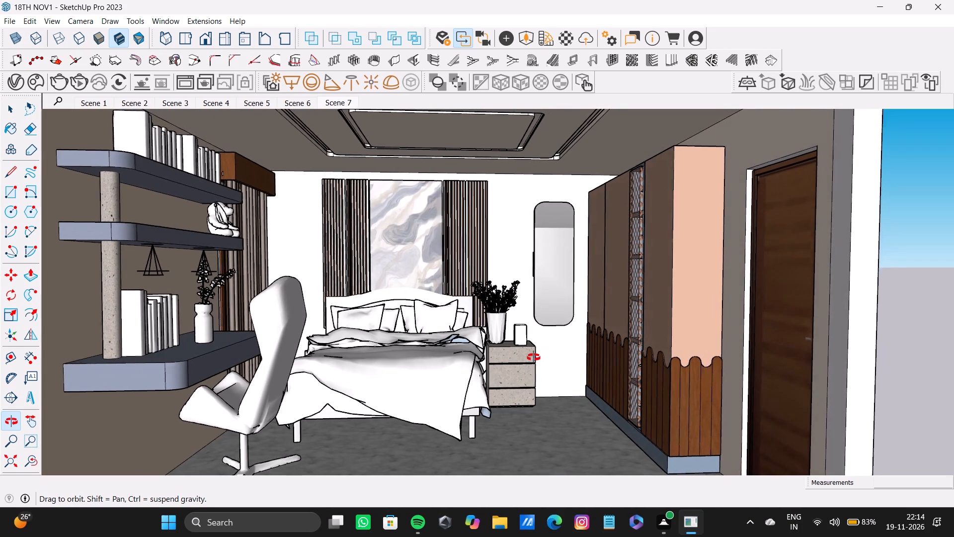
middle_click_drag(534, 358, 583, 367)
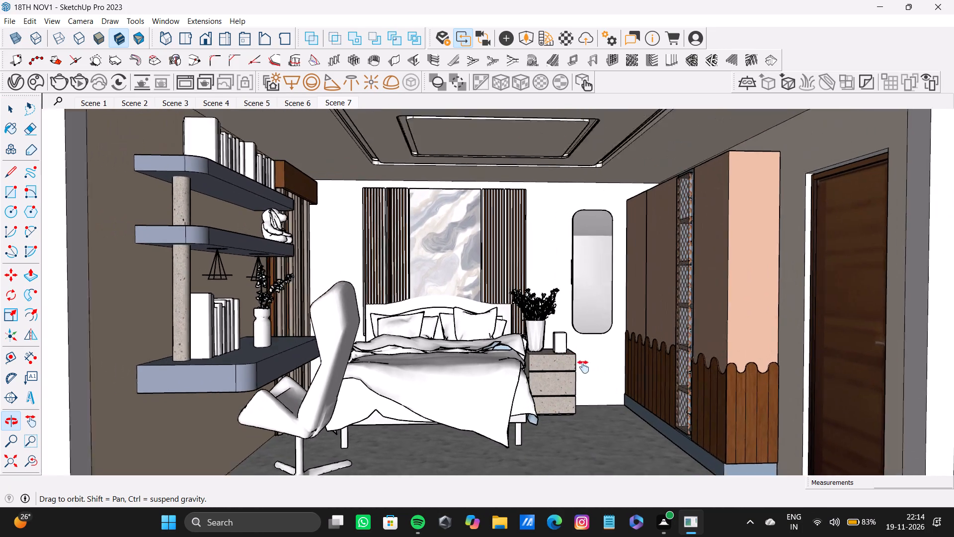
middle_click_drag(583, 367, 564, 370)
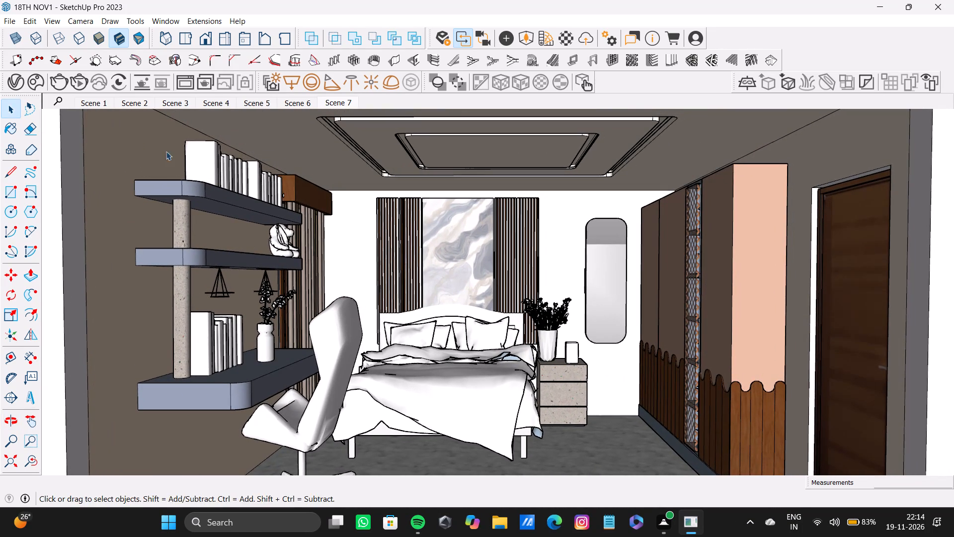
left_click(29, 22)
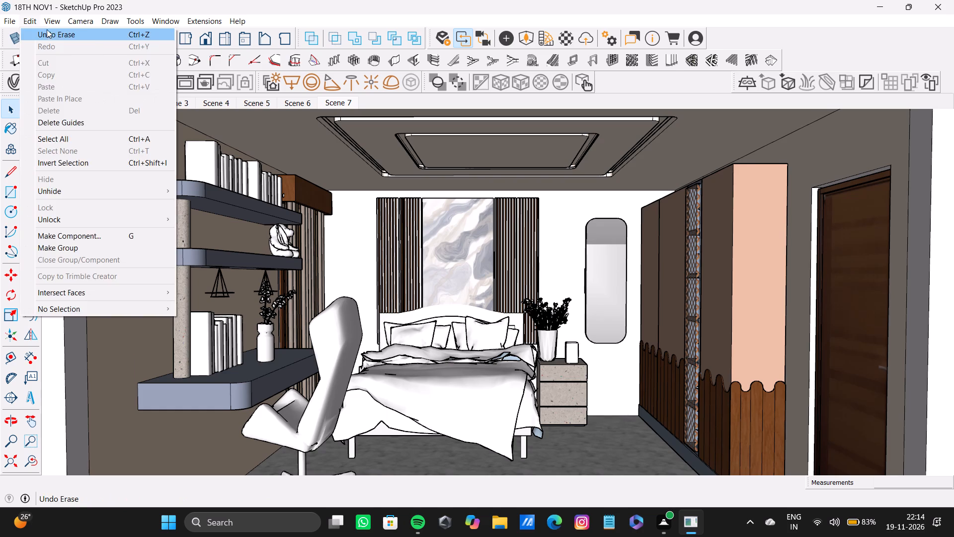
left_click(90, 222)
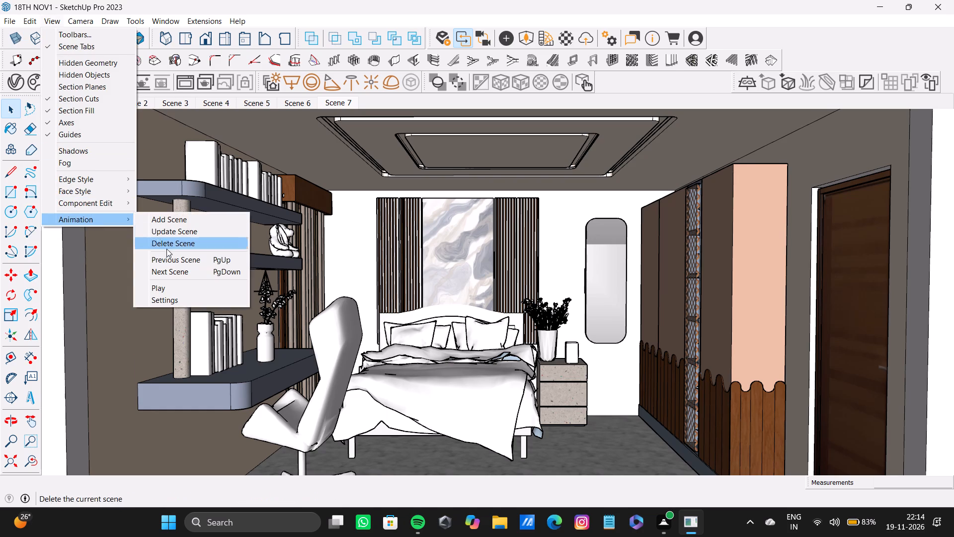
left_click(182, 221)
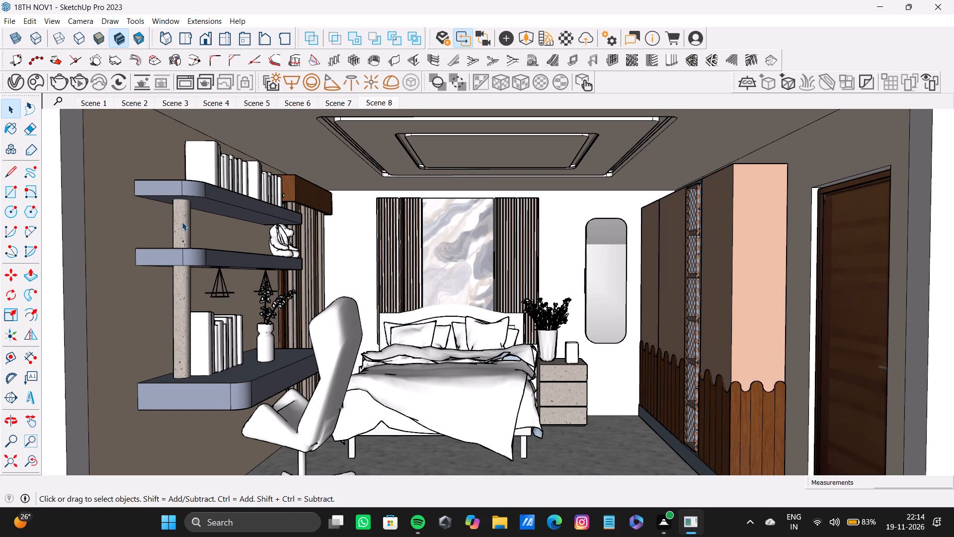
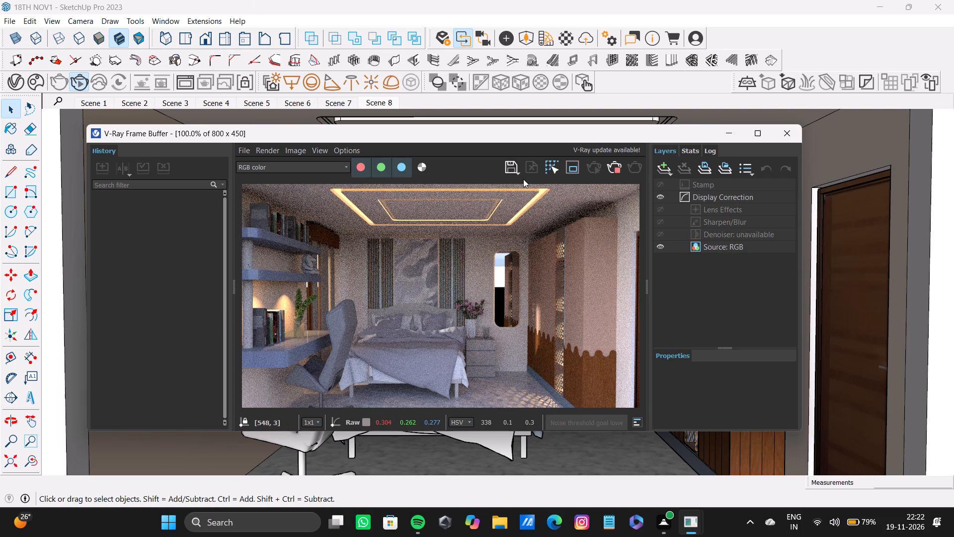
Save the current V-Ray render as a PNG named 19TH NOV VRAY5 in the Desktop pdfs folder.
left_click(512, 167)
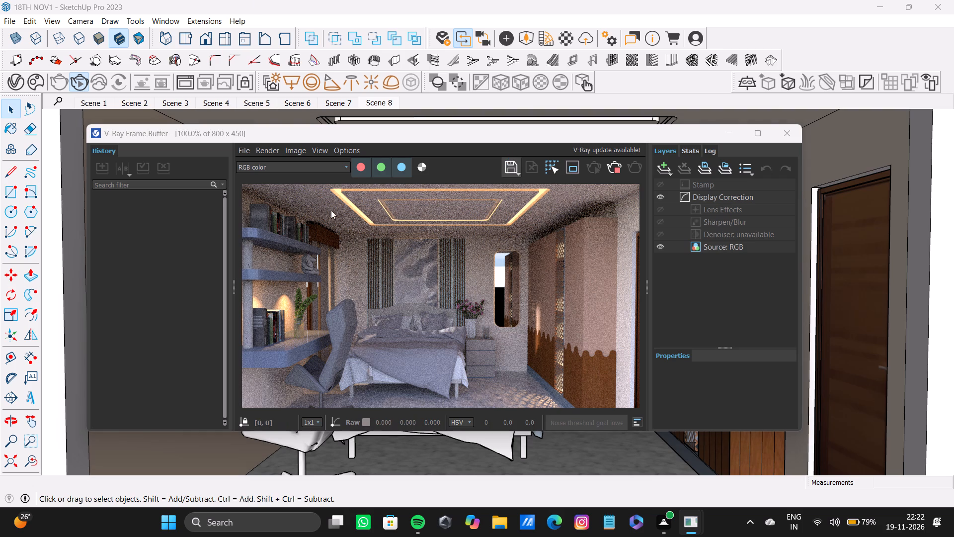
left_click(300, 261)
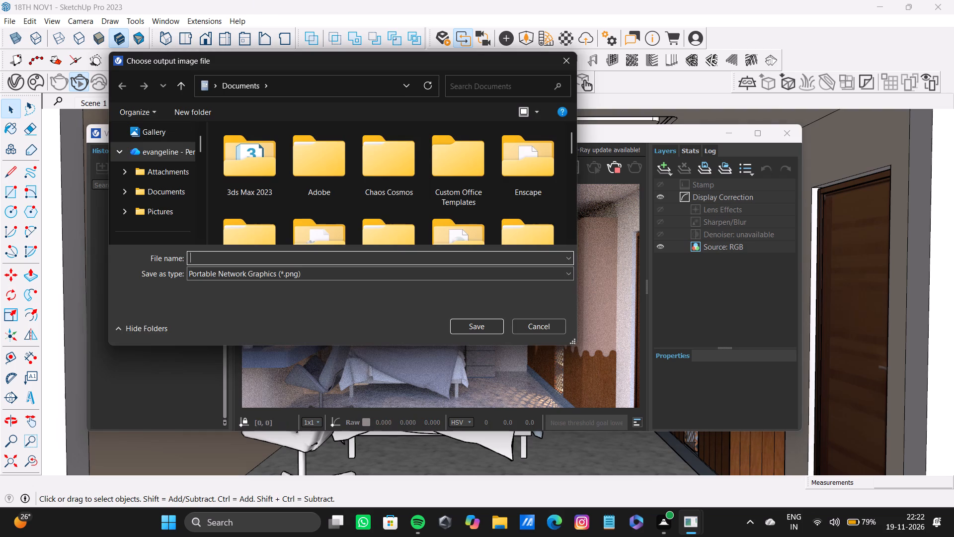
scroll(170, 188, "down", 8)
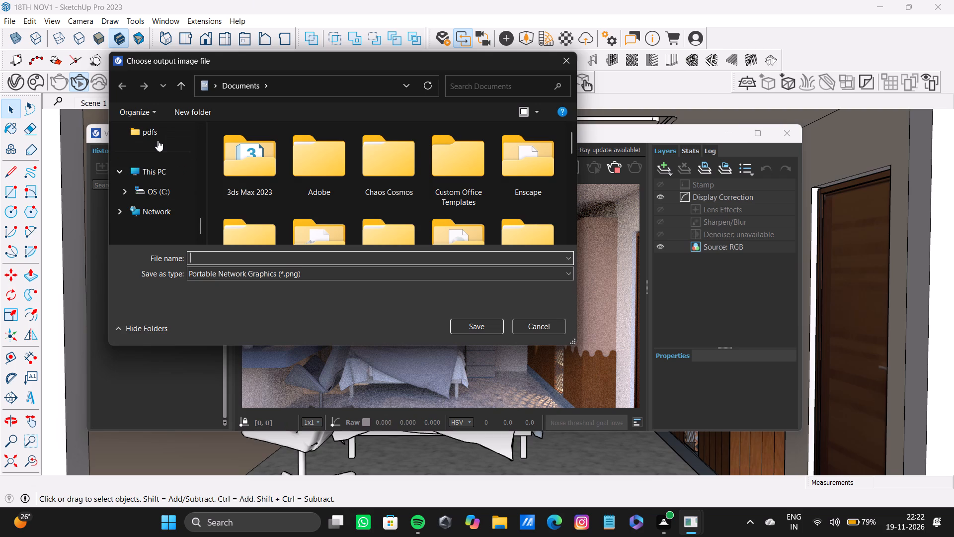
left_click(157, 136)
left_click(290, 280)
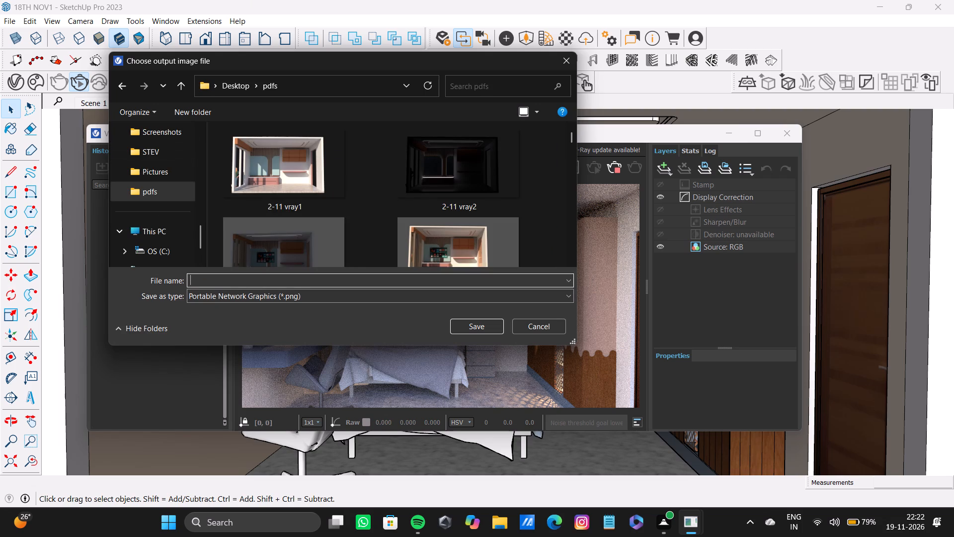
type("19TH")
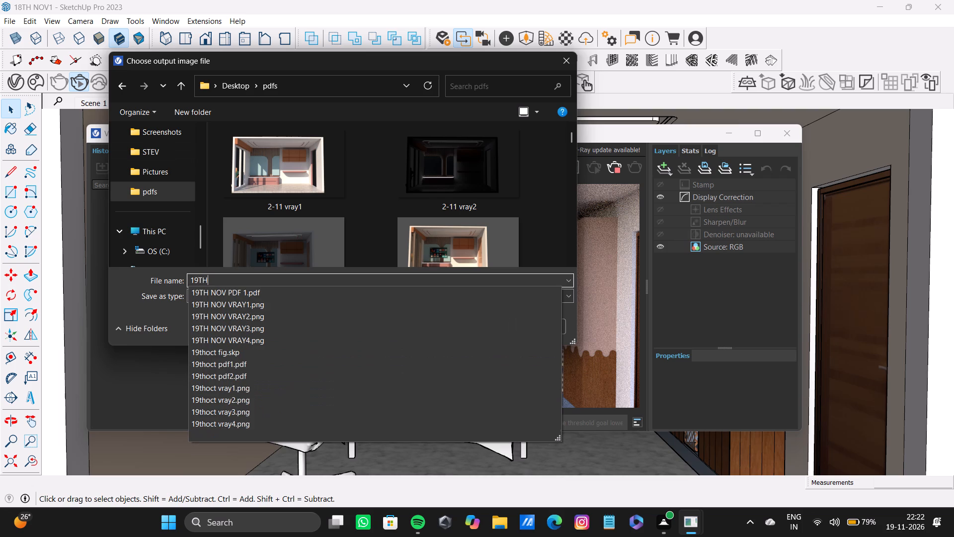
key("space")
type("N")
key("o")
key("v")
key("space")
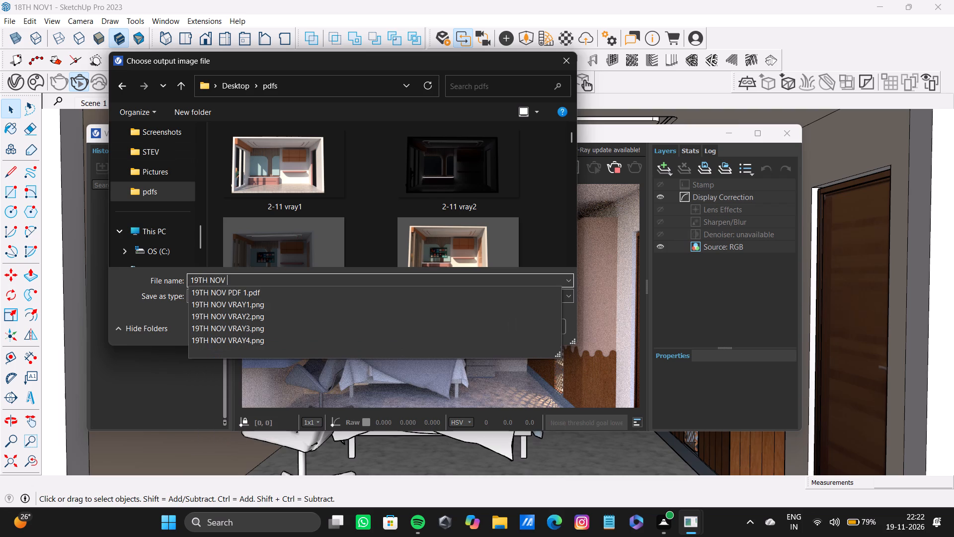
key("v")
type("RA")
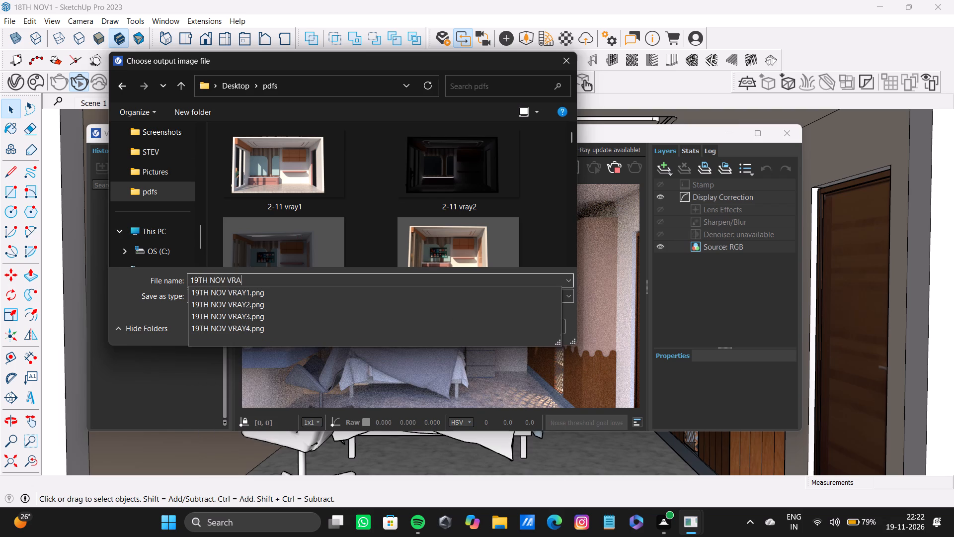
key("y")
key("5")
key("Return")
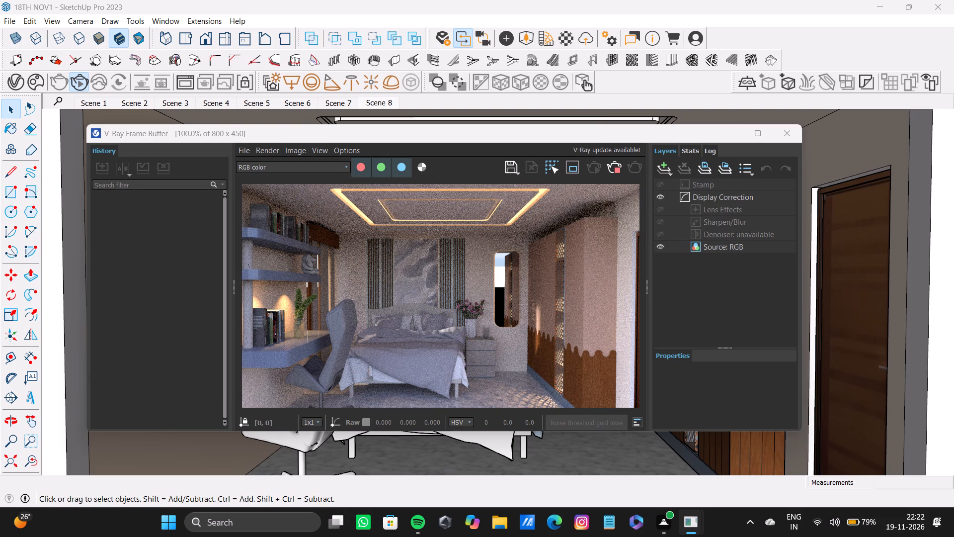
Set the SunLight intensity to 0 in the V-Ray lights list.
left_click(22, 83)
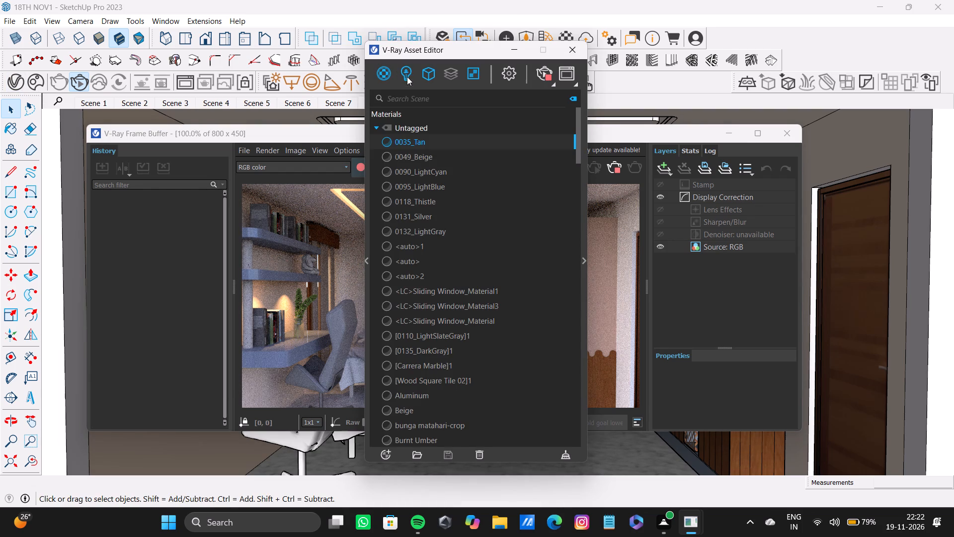
left_click(405, 74)
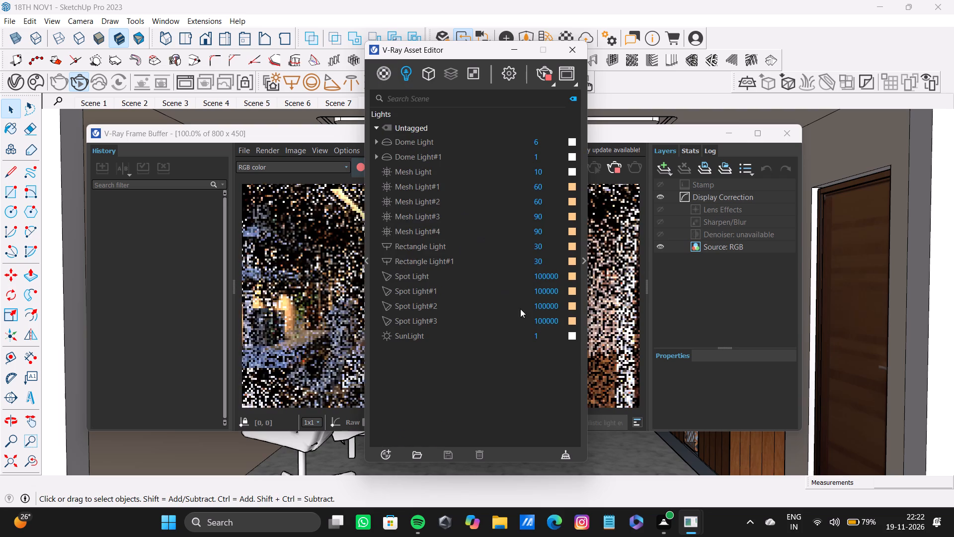
left_click_drag(550, 337, 511, 341)
key("BackSpace")
key("0")
key("Return")
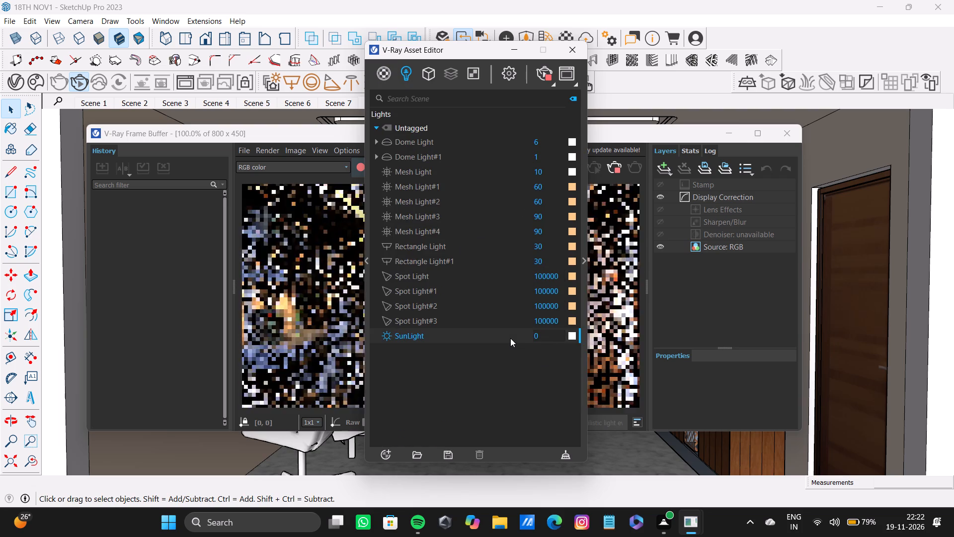
left_click(568, 56)
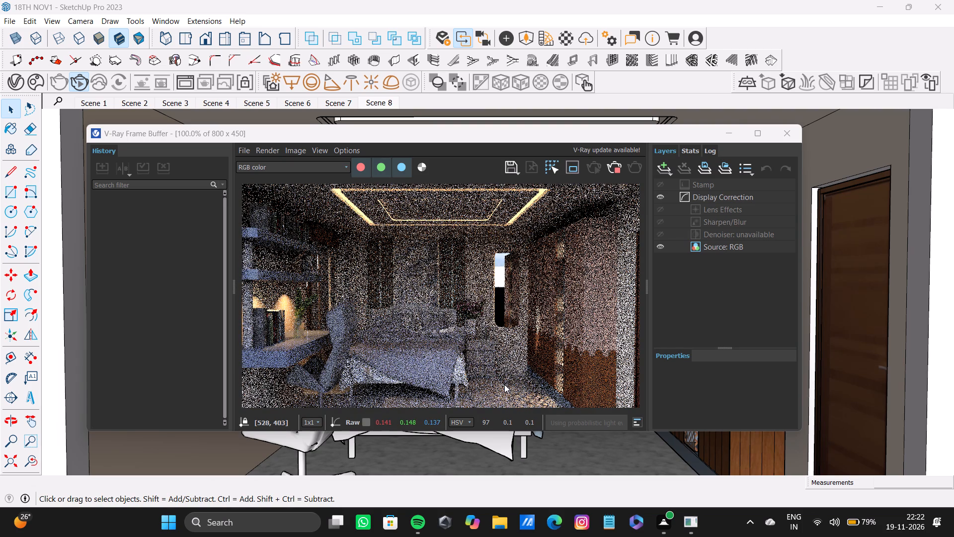
Stop the interactive V-Ray render.
left_click(5, 19)
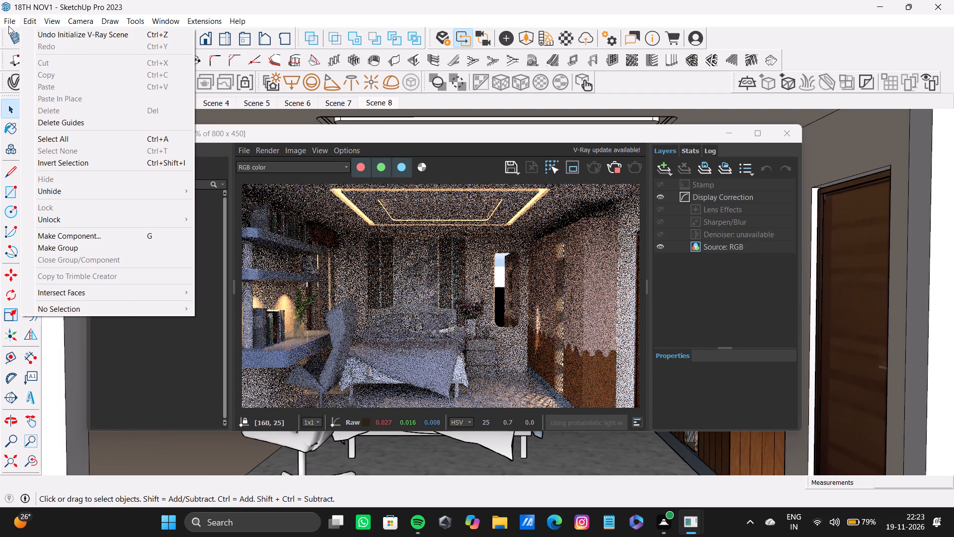
left_click(479, 102)
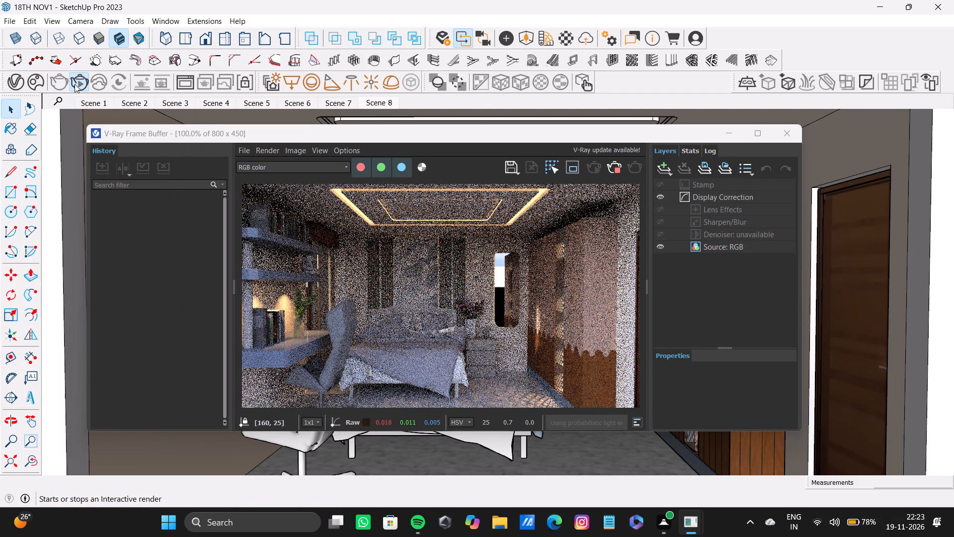
left_click(85, 89)
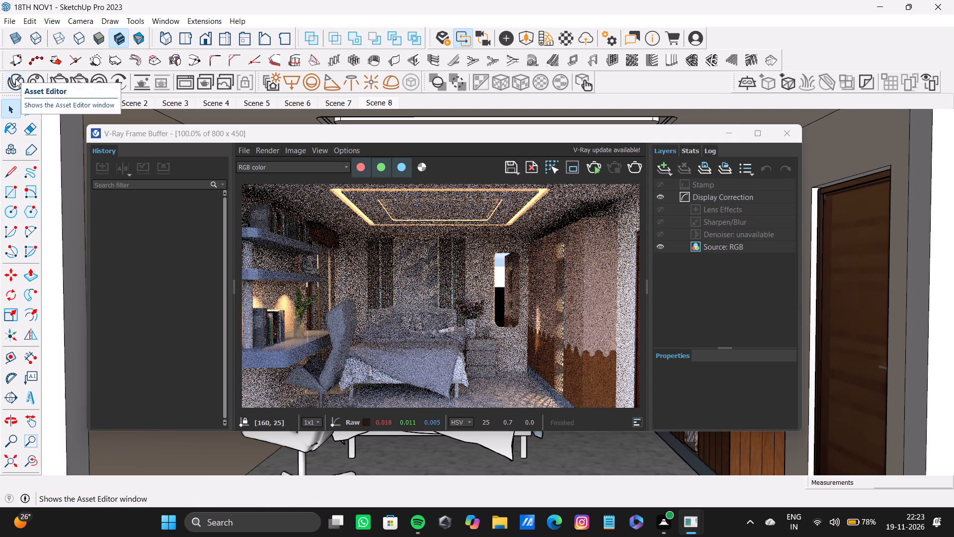
Set the intensity of the first Dome Light to 0 in the V-Ray lights list.
left_click(17, 87)
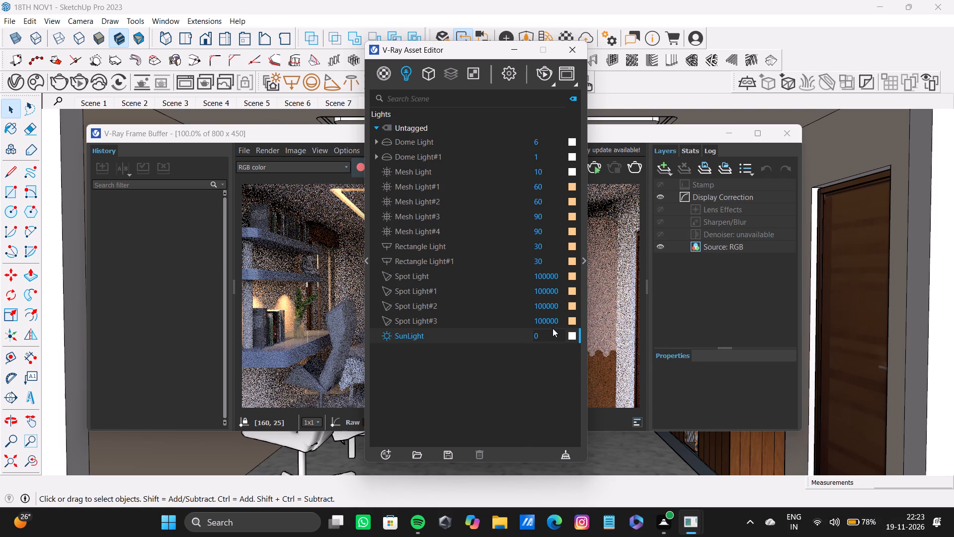
left_click_drag(543, 141, 504, 142)
key("BackSpace")
key("0")
key("Return")
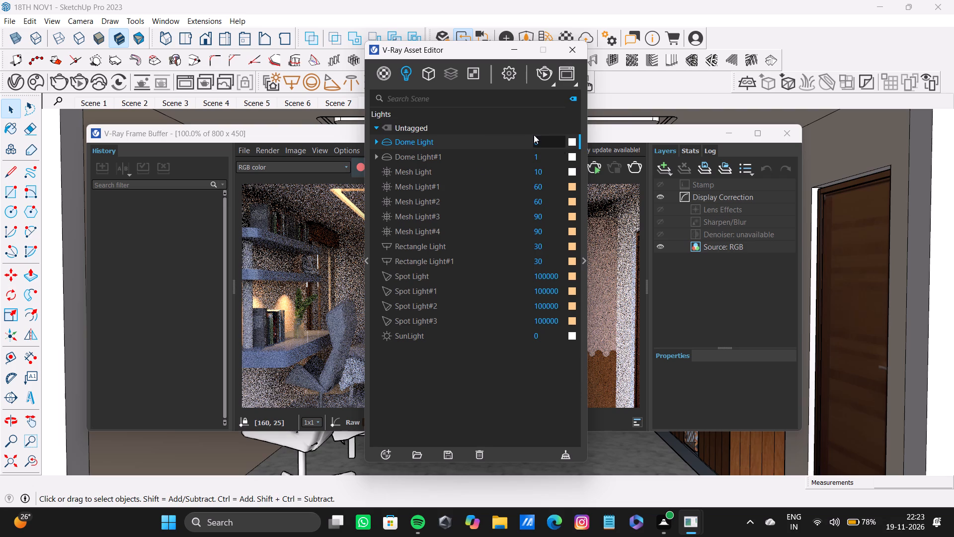
left_click(576, 44)
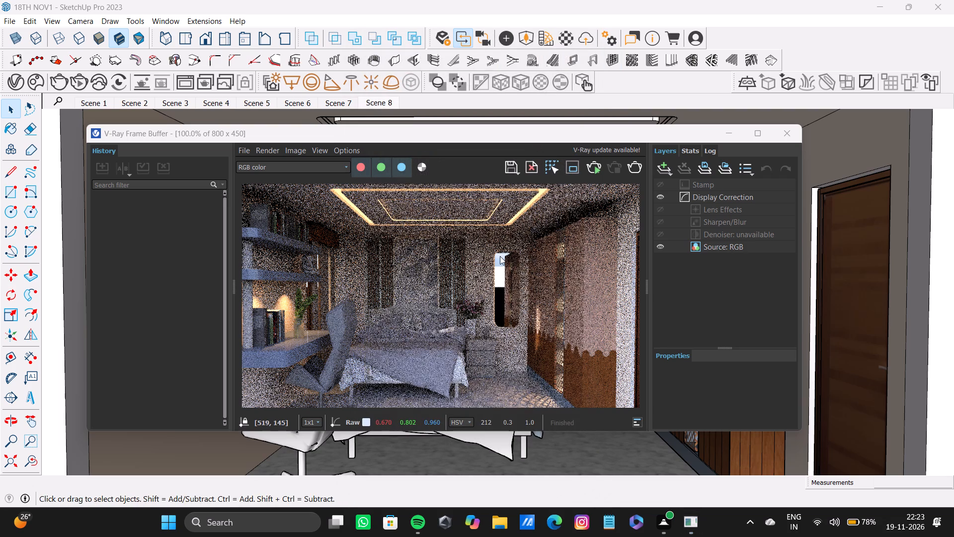
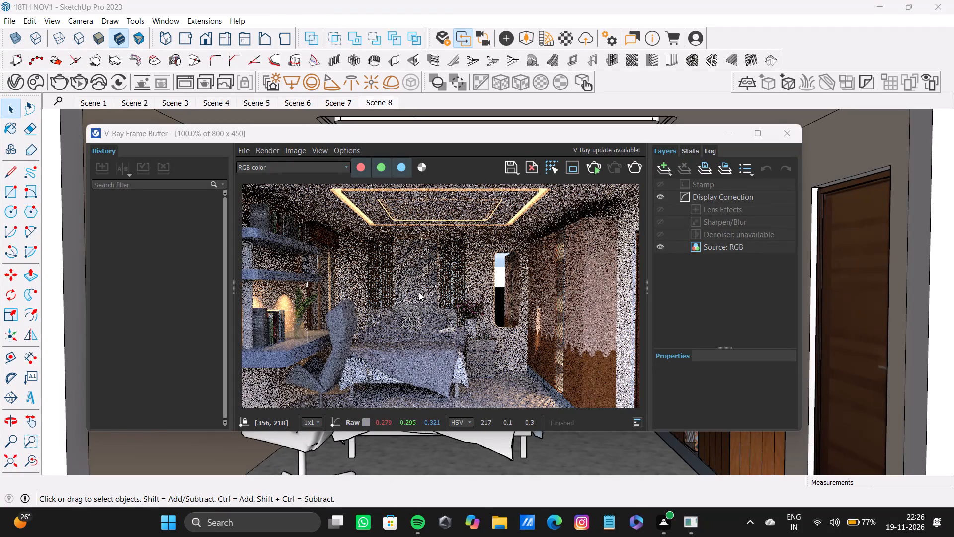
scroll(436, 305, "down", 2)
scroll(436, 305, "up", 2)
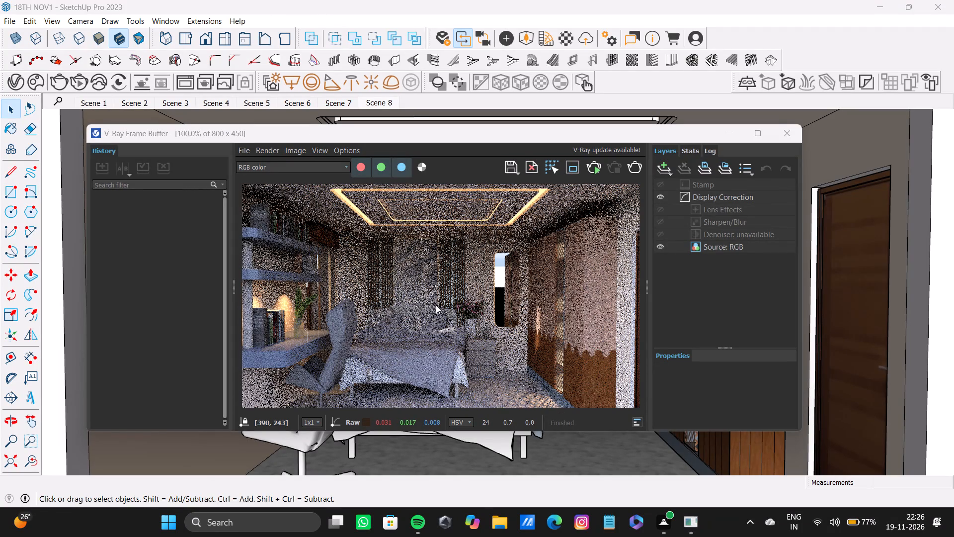
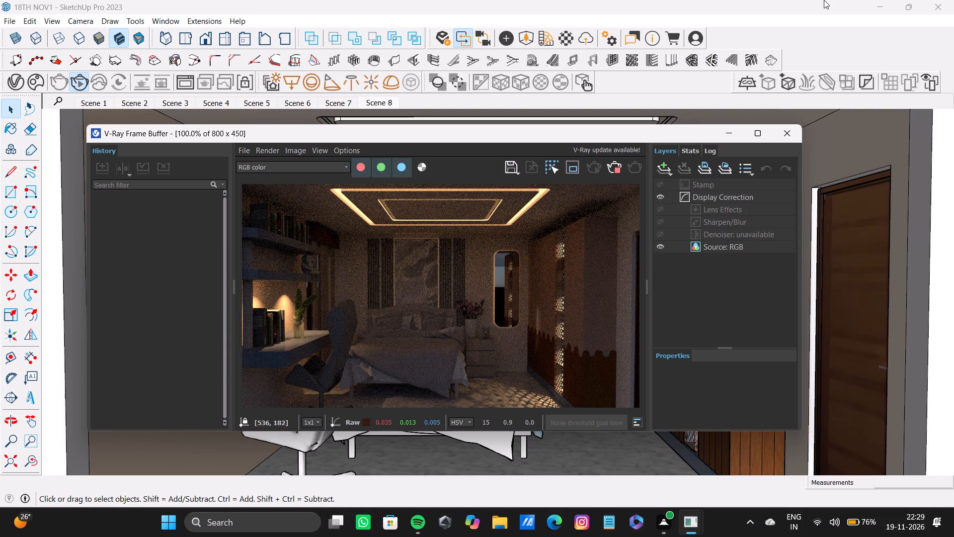
Save the current bedroom render as a PNG named 19TH NOV VRAY6 in the Desktop pdfs folder.
left_click(513, 159)
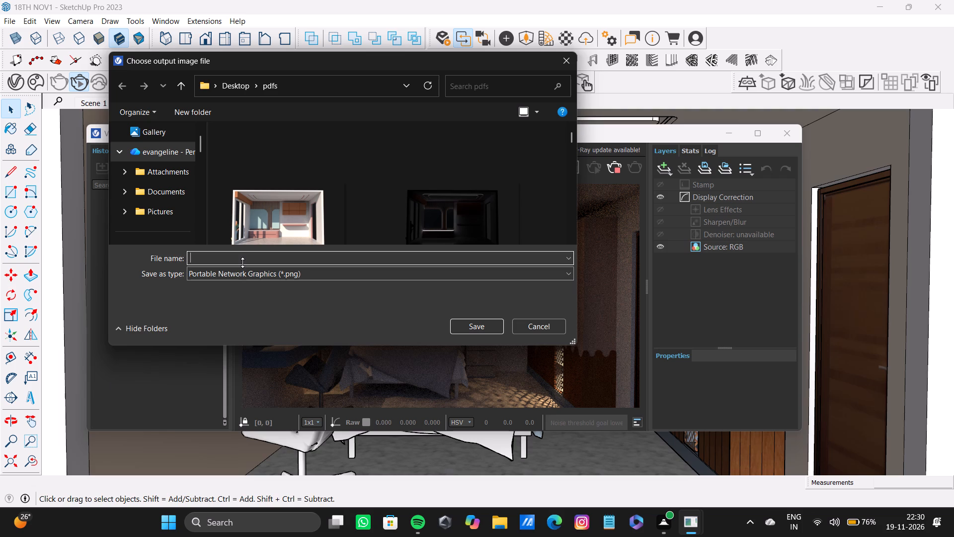
scroll(145, 208, "down", 8)
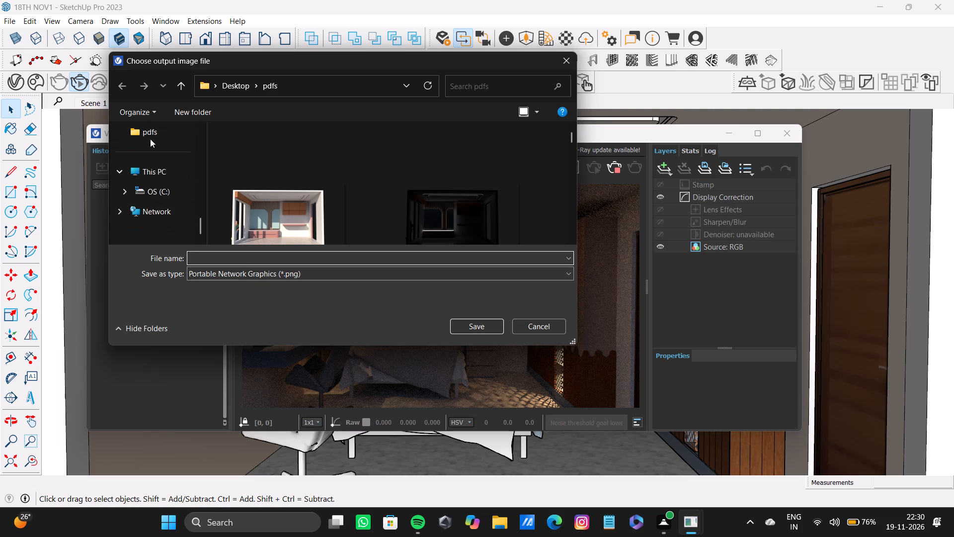
left_click(150, 135)
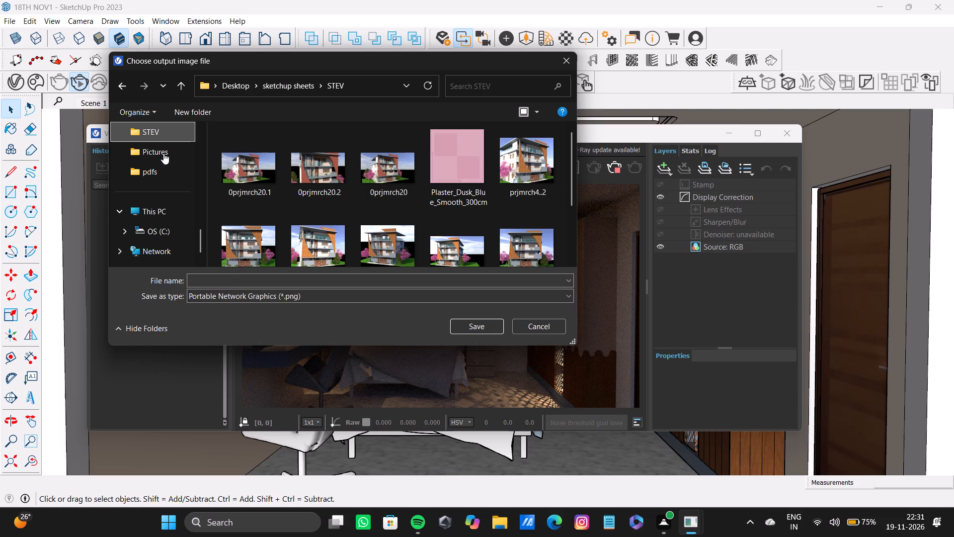
left_click(159, 172)
left_click(278, 280)
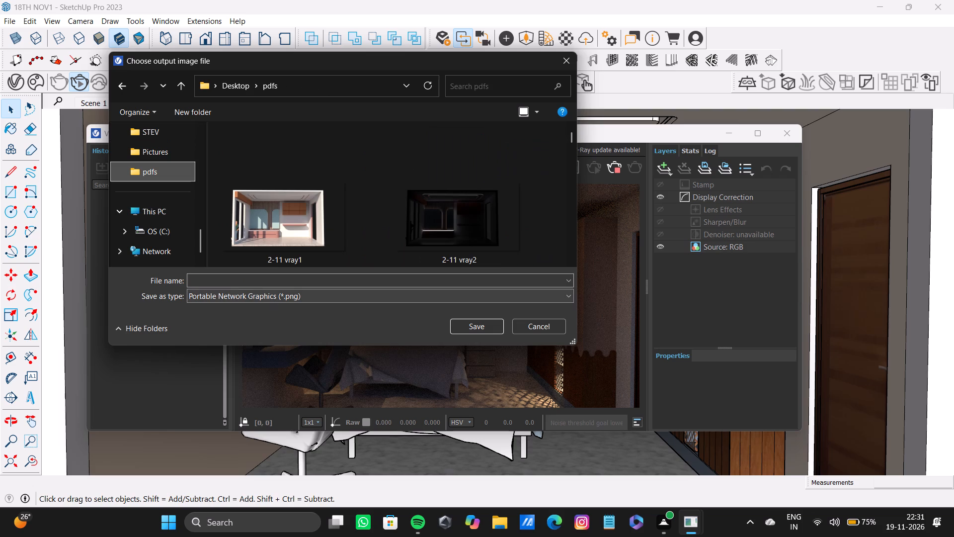
key("1")
key("9")
key("t")
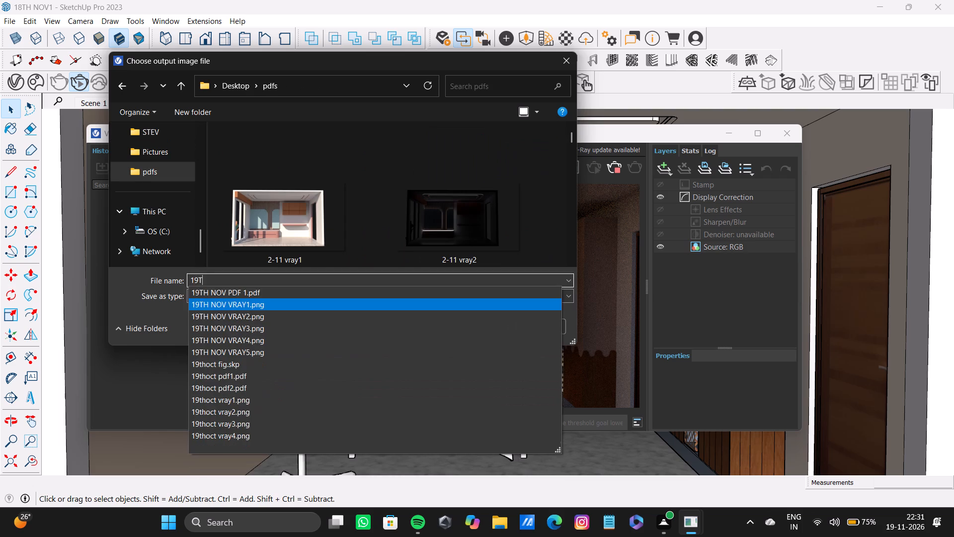
key("h")
key("space")
type("NOV")
key("space")
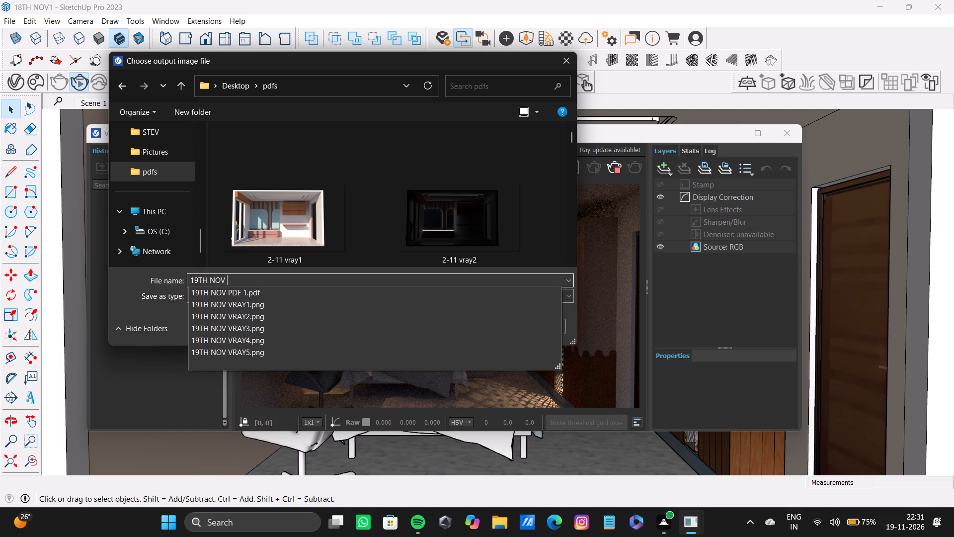
type("VRAY")
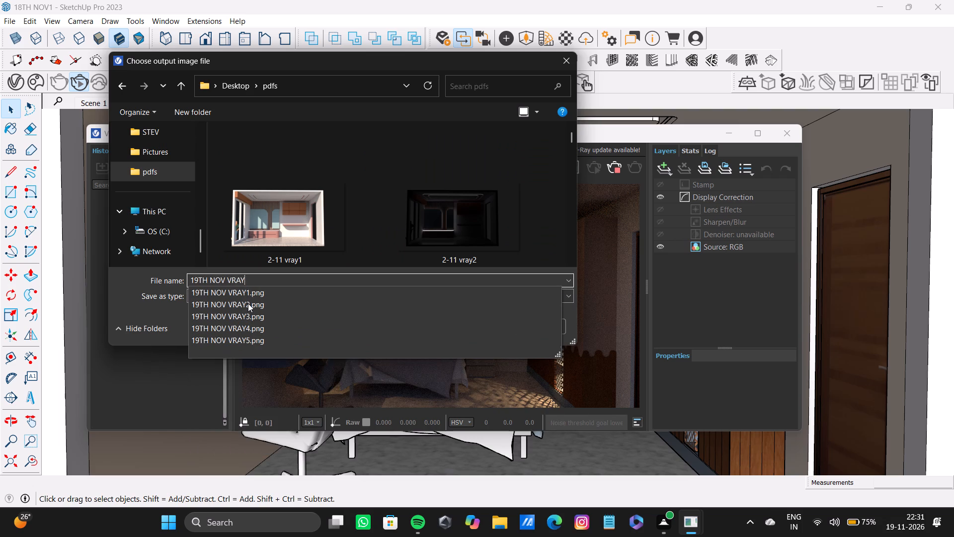
key("6")
key("Return")
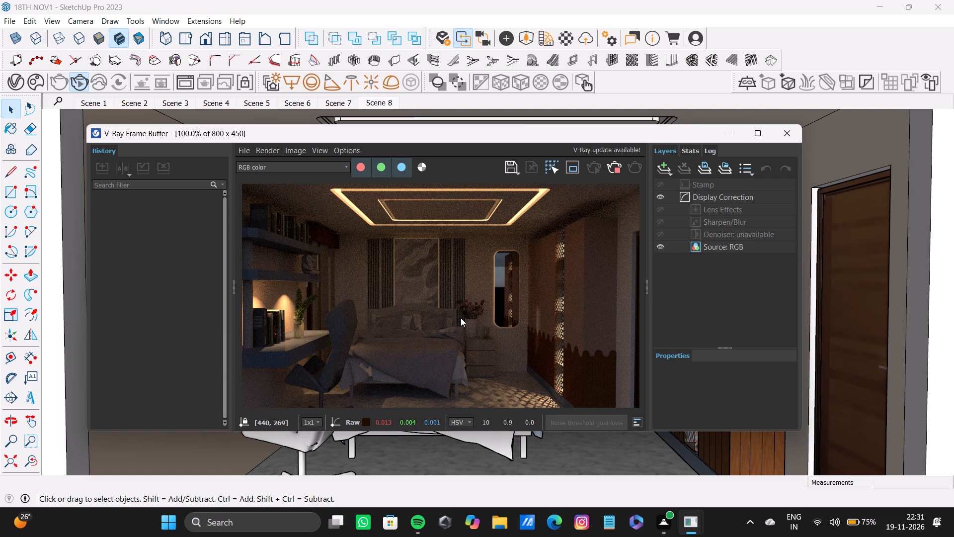
Examine the bedroom render up close and overall, including a wider, shifted camera view of the room in the live render.
scroll(461, 318, "down", 1)
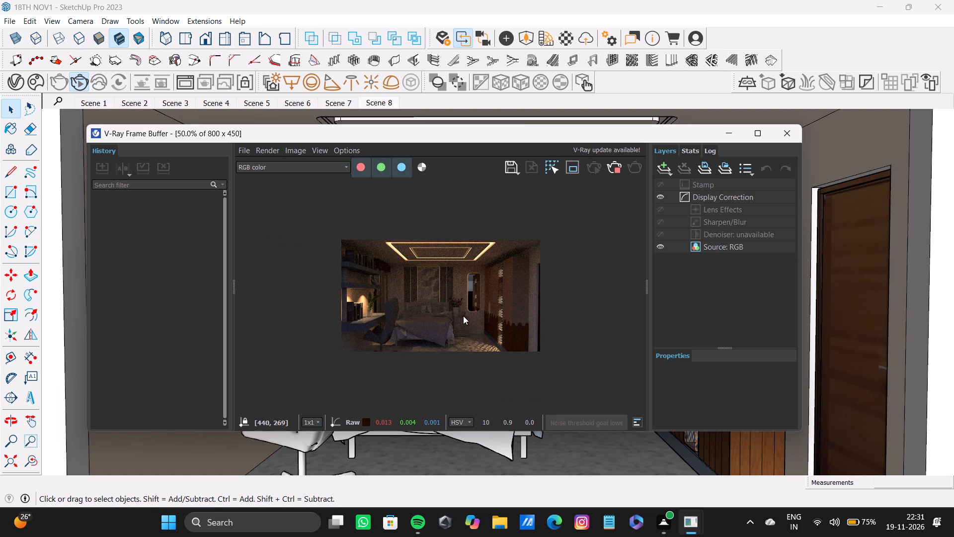
scroll(467, 315, "up", 2)
scroll(629, 341, "down", 1)
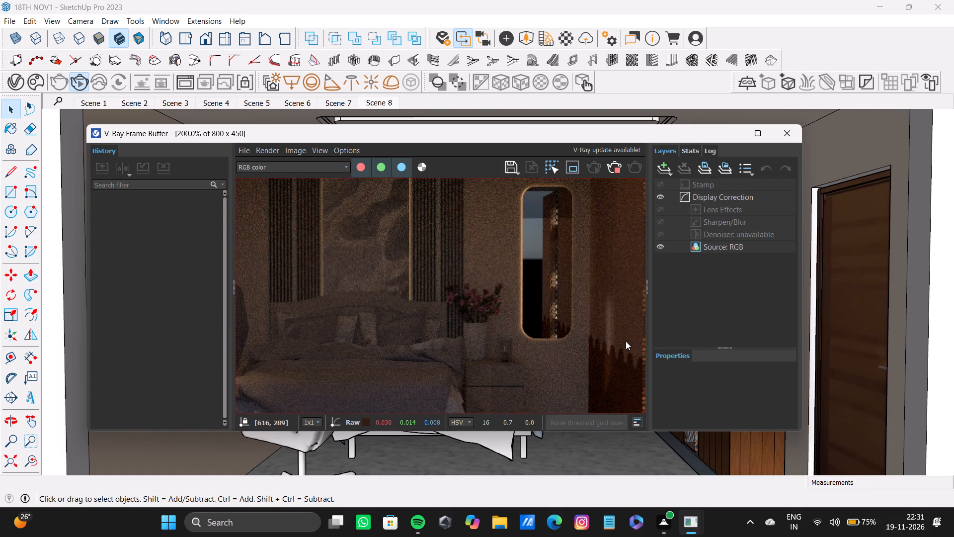
scroll(883, 297, "down", 2)
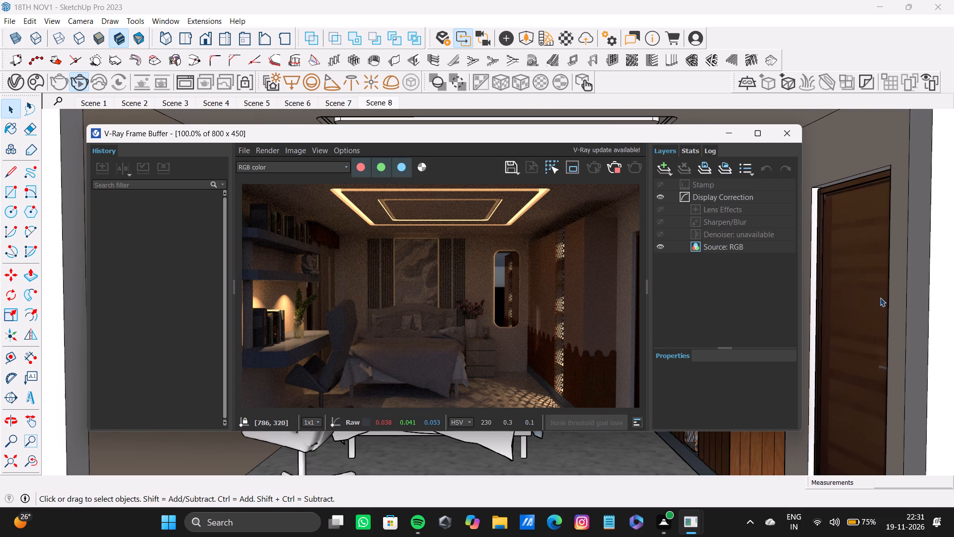
scroll(879, 297, "down", 2)
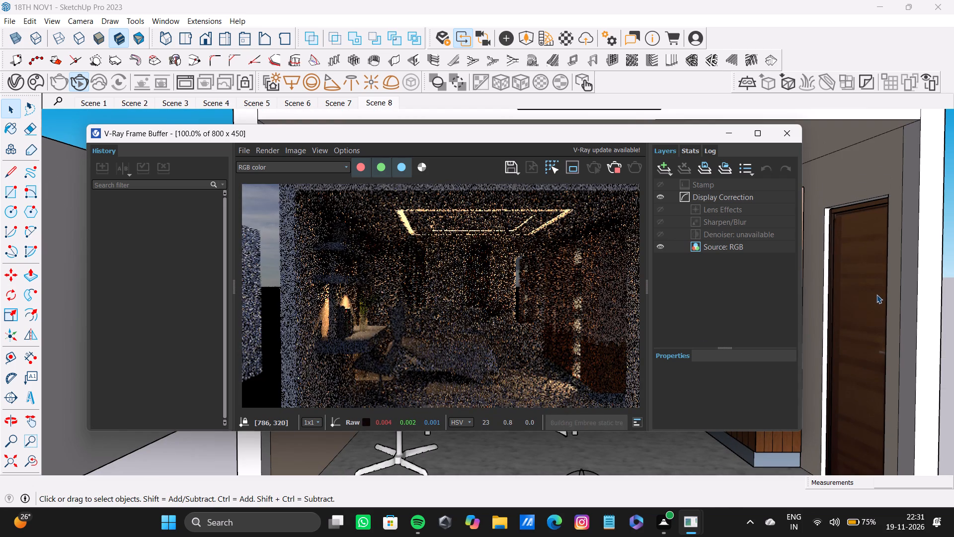
middle_click_drag(874, 294, 850, 295, "shift")
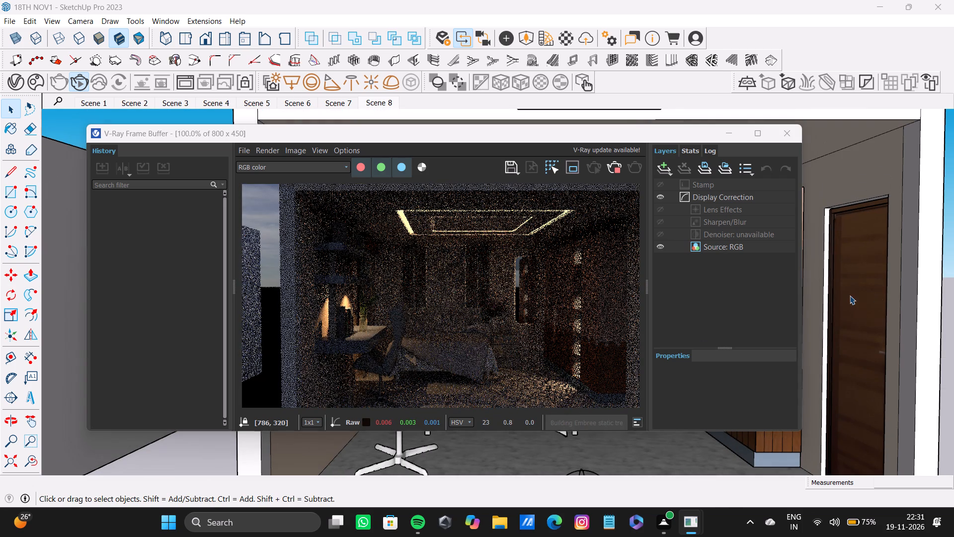
middle_click_drag(850, 295, 824, 288, "shift")
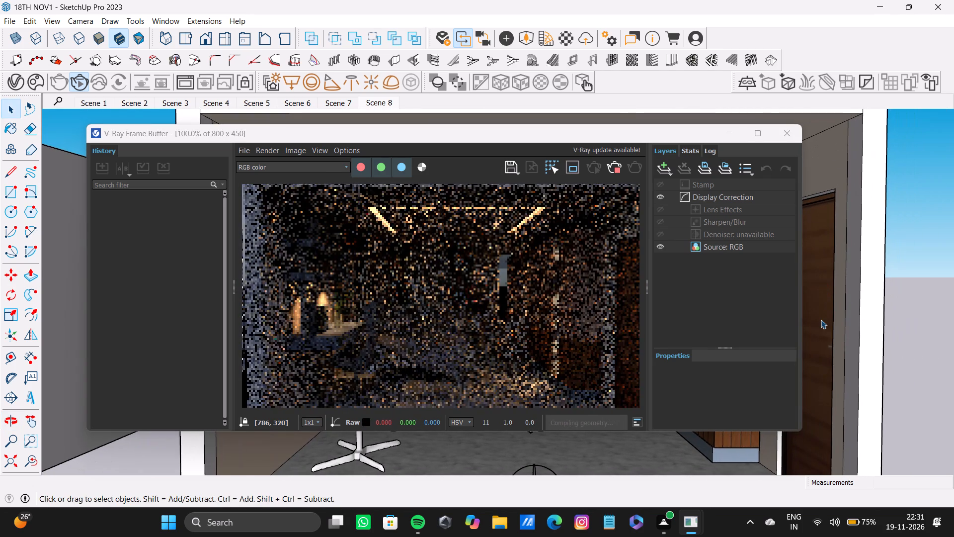
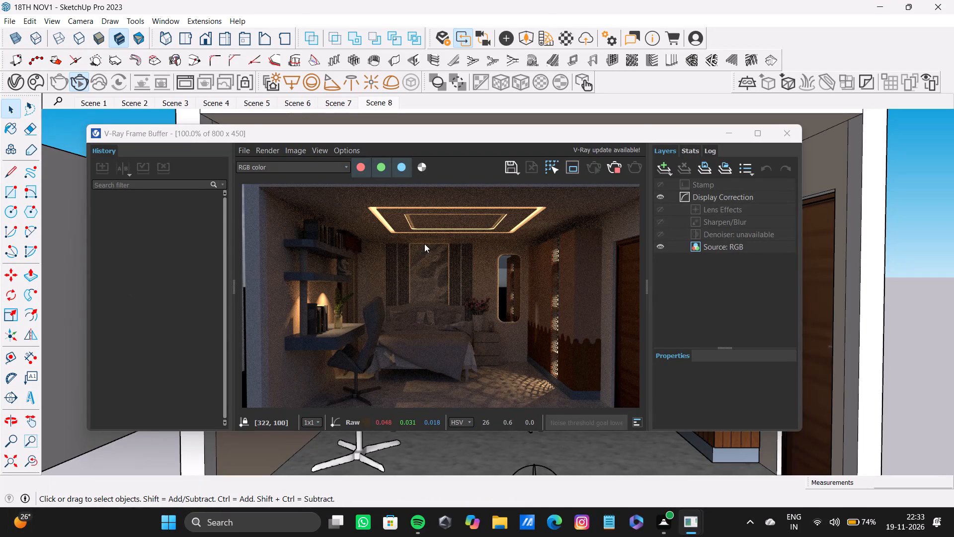
Save the current bedroom render as a PNG named 19TH NOV VRAY7 in the Desktop pdfs folder.
left_click(507, 167)
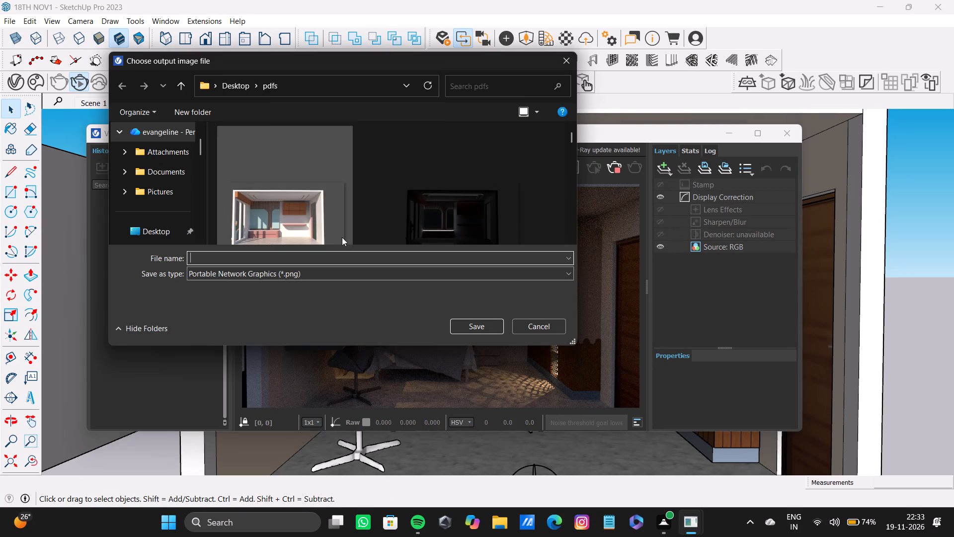
scroll(171, 183, "down", 8)
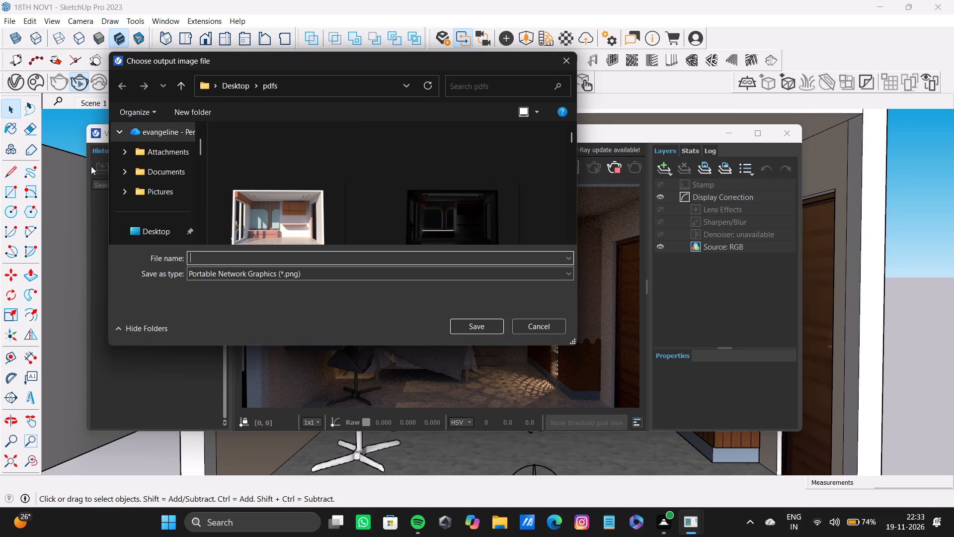
left_click(166, 135)
left_click(255, 259)
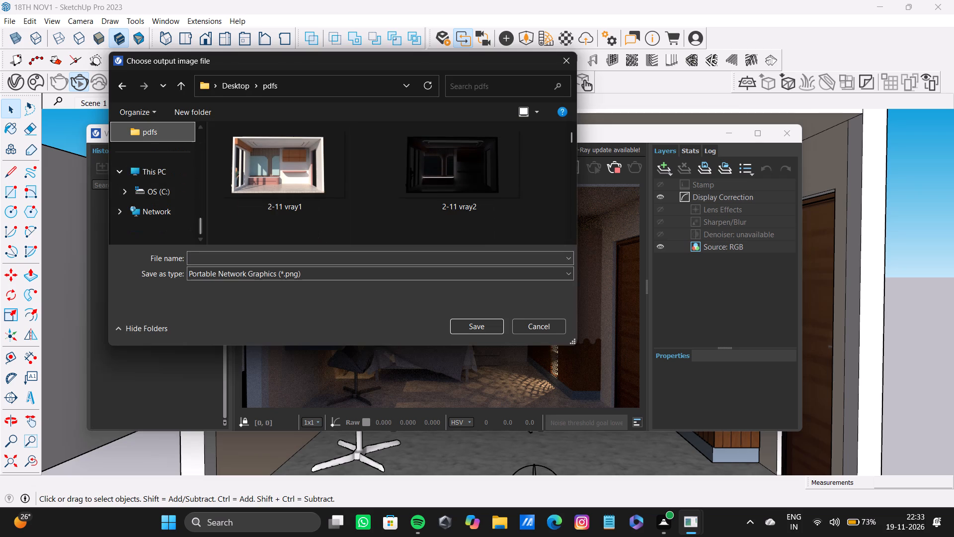
key("1")
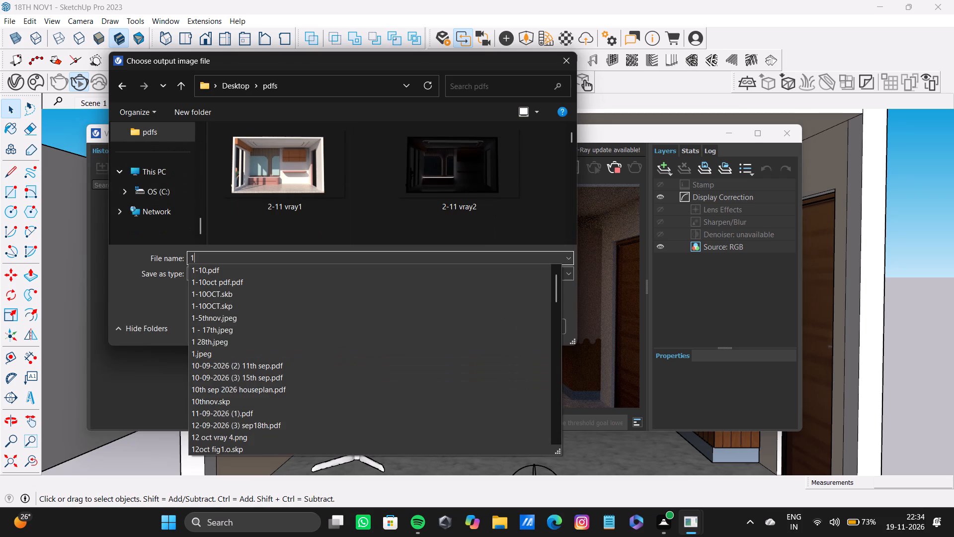
type("9TH")
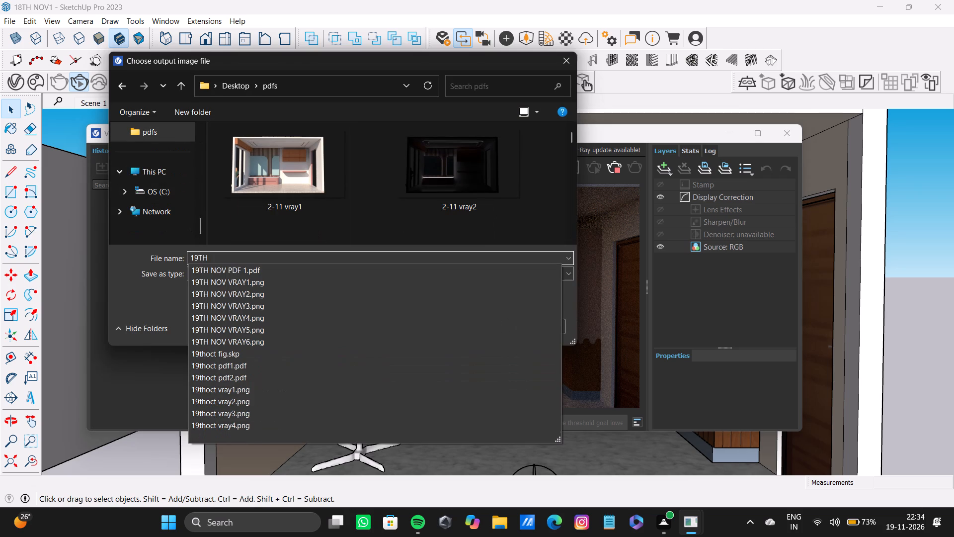
key("space")
type("NOV")
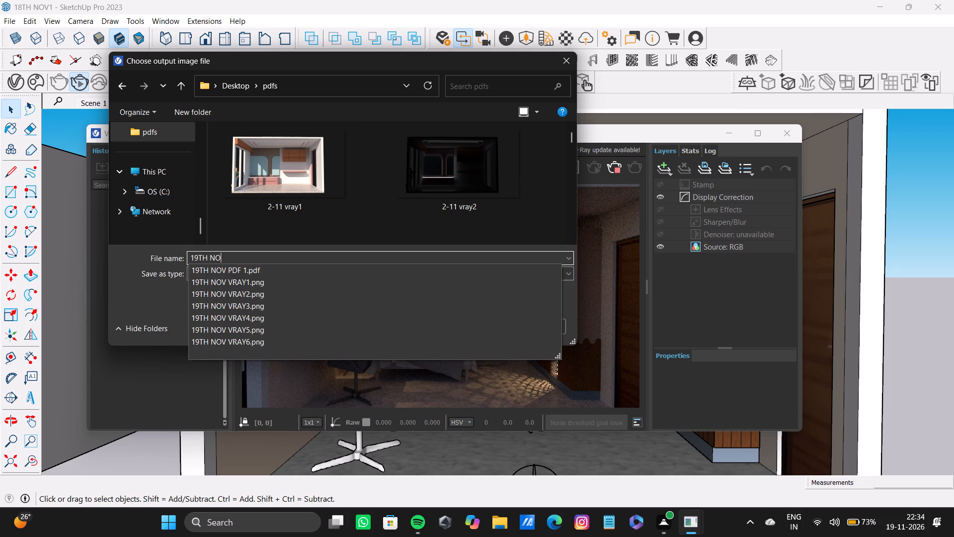
key("space")
type("VRAY7")
key("Return")
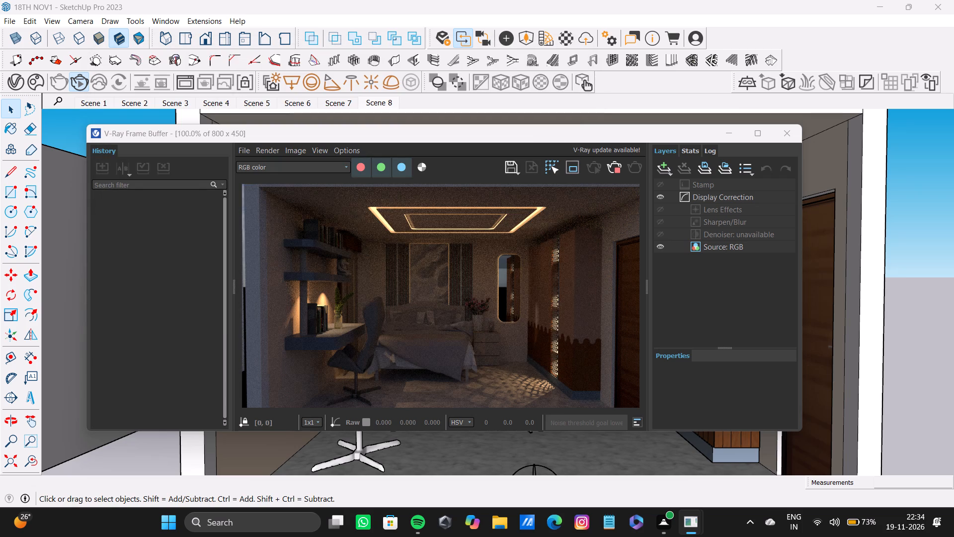
Raise the display brightness to nearly maximum in the Windows quick settings.
left_click(828, 530)
left_click(860, 410)
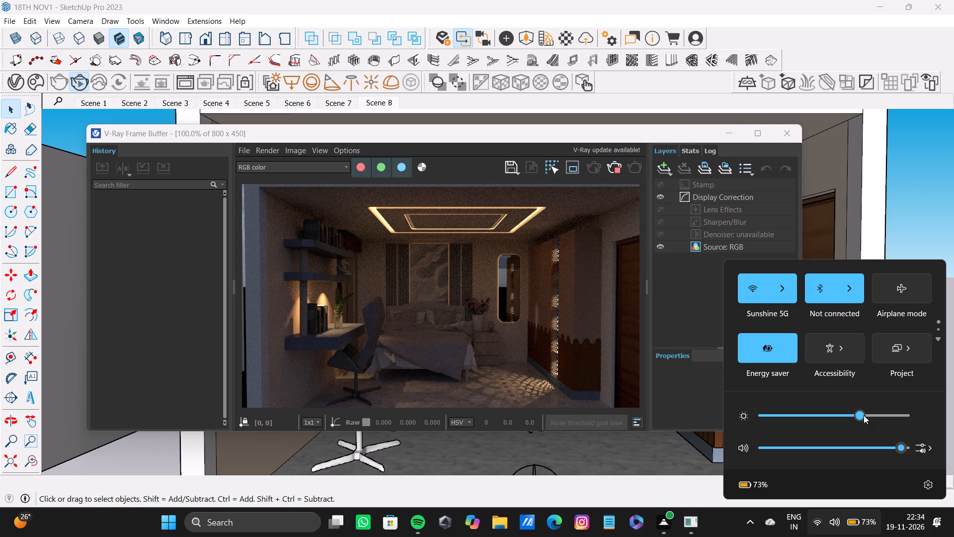
left_click(884, 417)
left_click(900, 416)
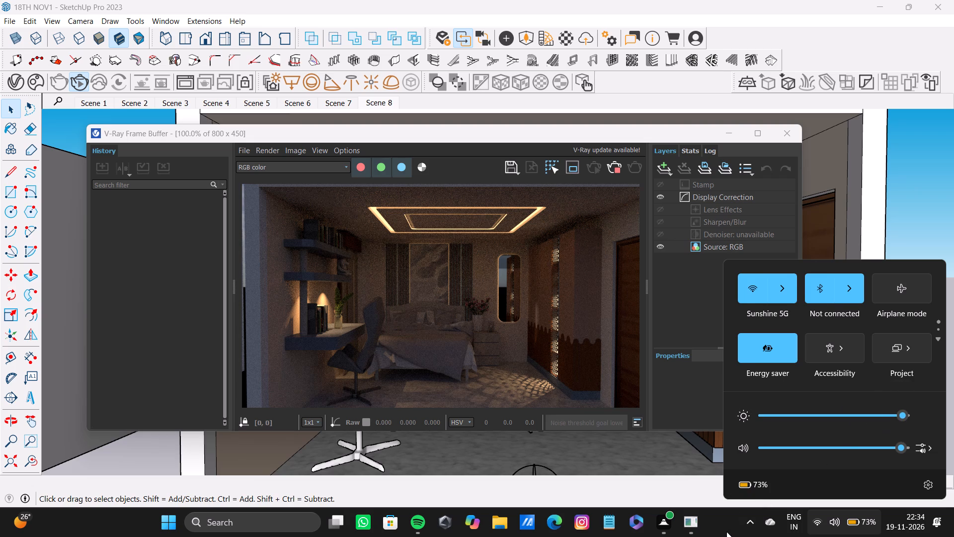
left_click(724, 532)
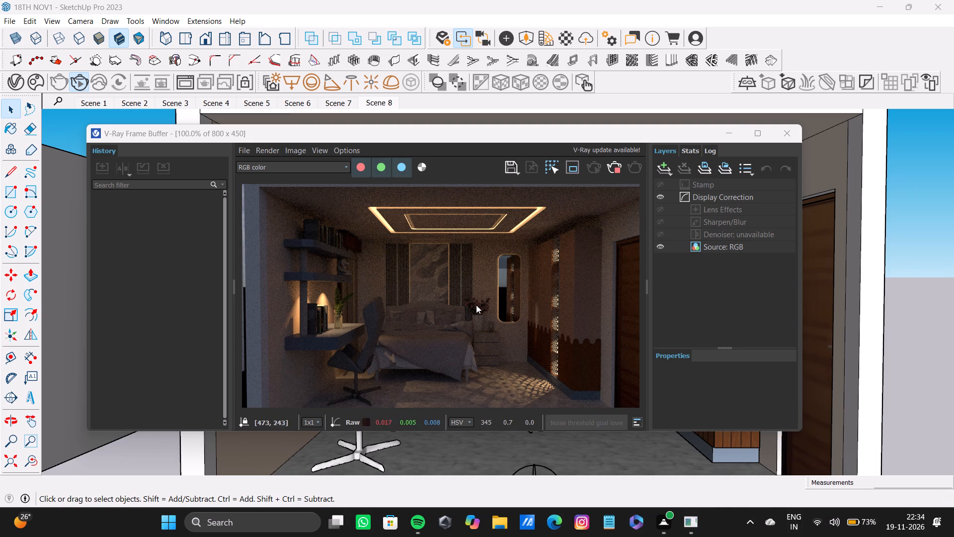
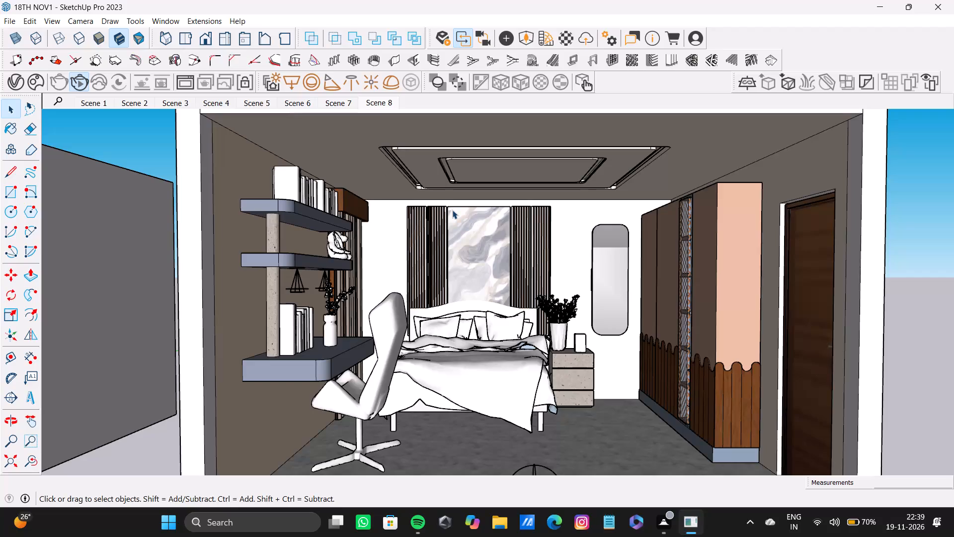
Lower the display brightness to somewhat below half in the Windows quick settings.
scroll(494, 284, "up", 3)
scroll(455, 240, "up", 1)
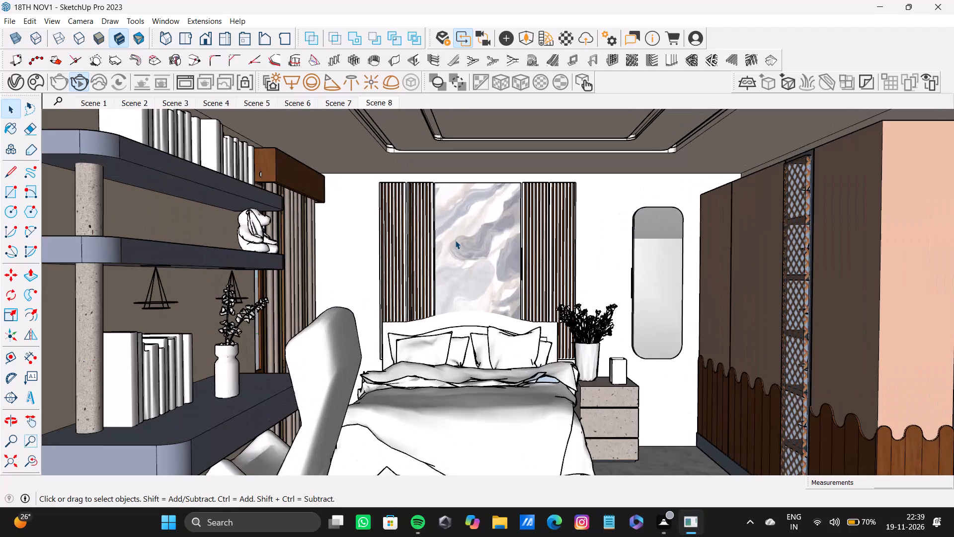
left_click(838, 522)
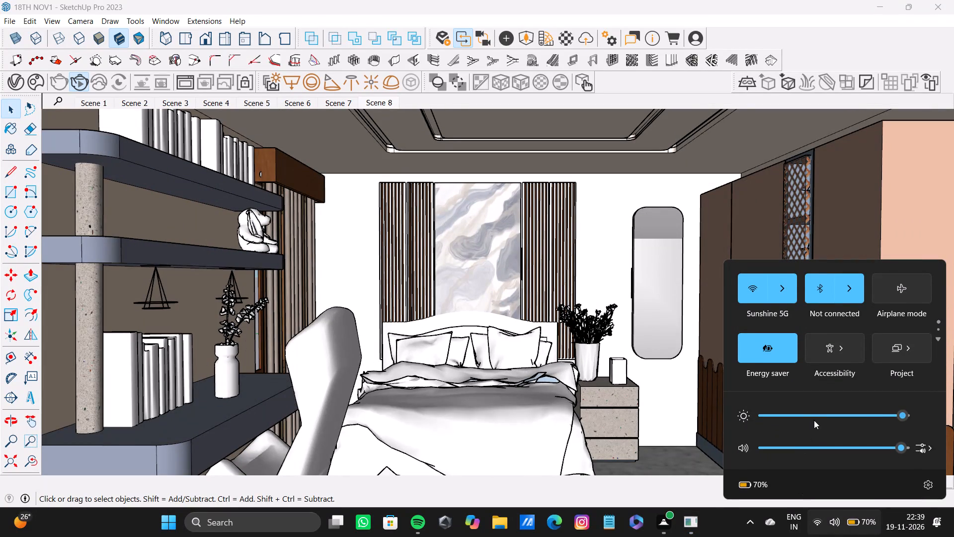
left_click(816, 416)
left_click(733, 519)
Stop the V-Ray interactive render of the bedroom.
scroll(593, 315, "down", 5)
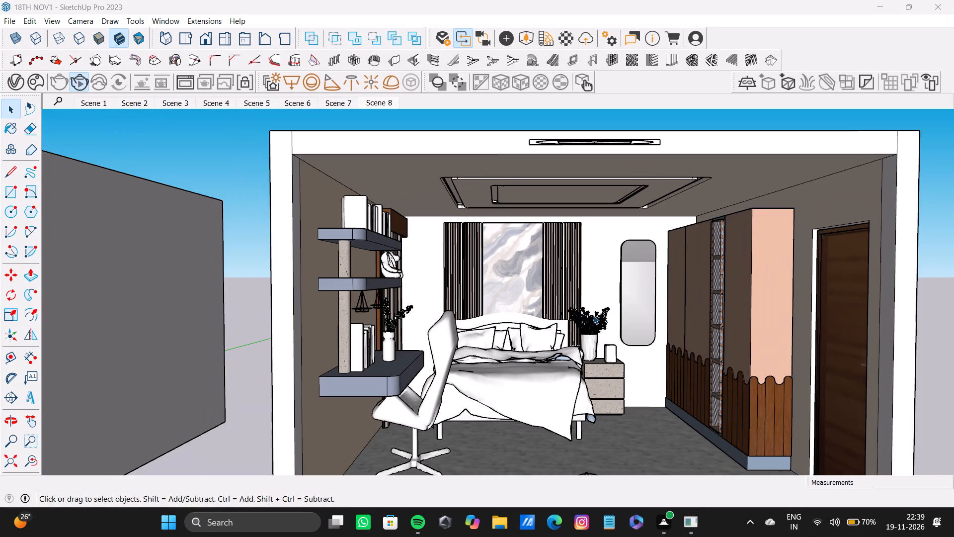
middle_click_drag(627, 344, 420, 354)
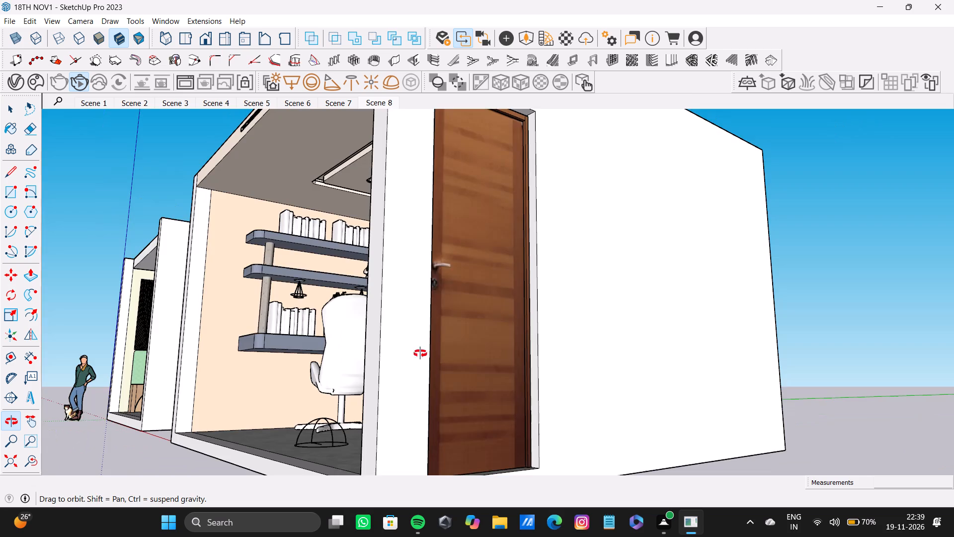
middle_click_drag(420, 354, 615, 305)
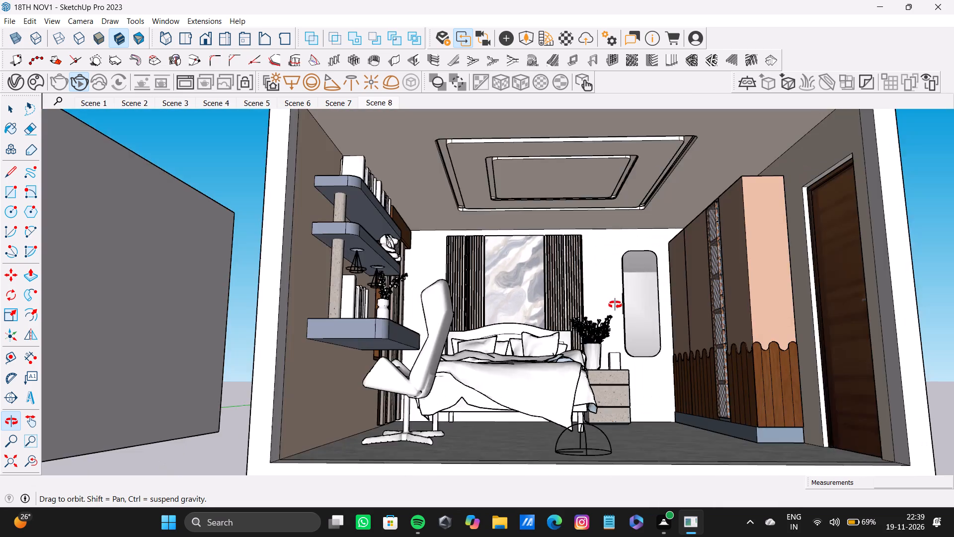
middle_click_drag(615, 305, 595, 329)
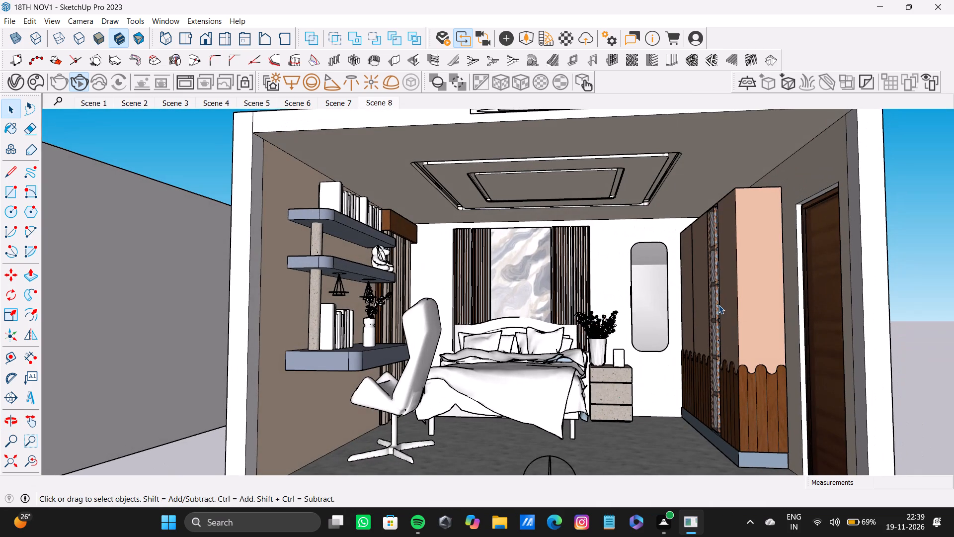
scroll(486, 289, "up", 2)
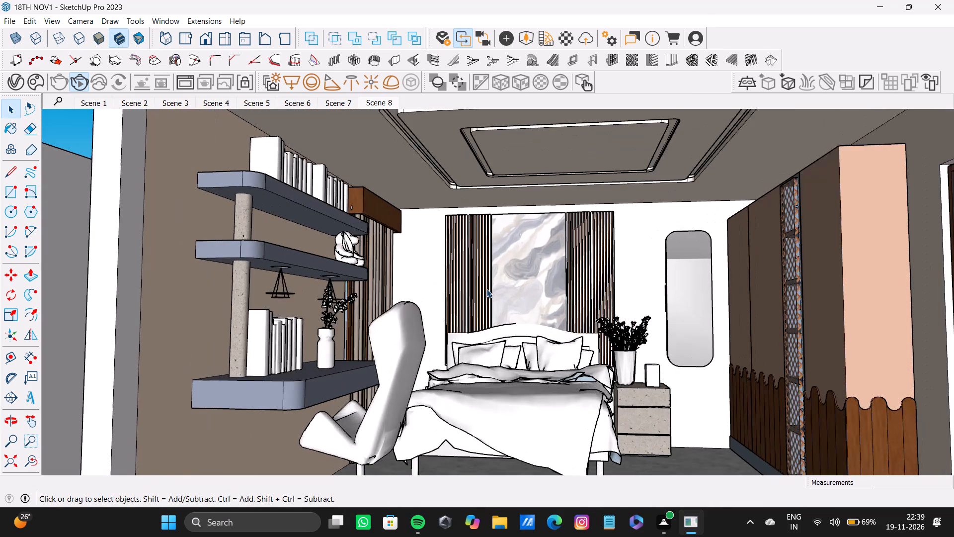
scroll(486, 289, "down", 8)
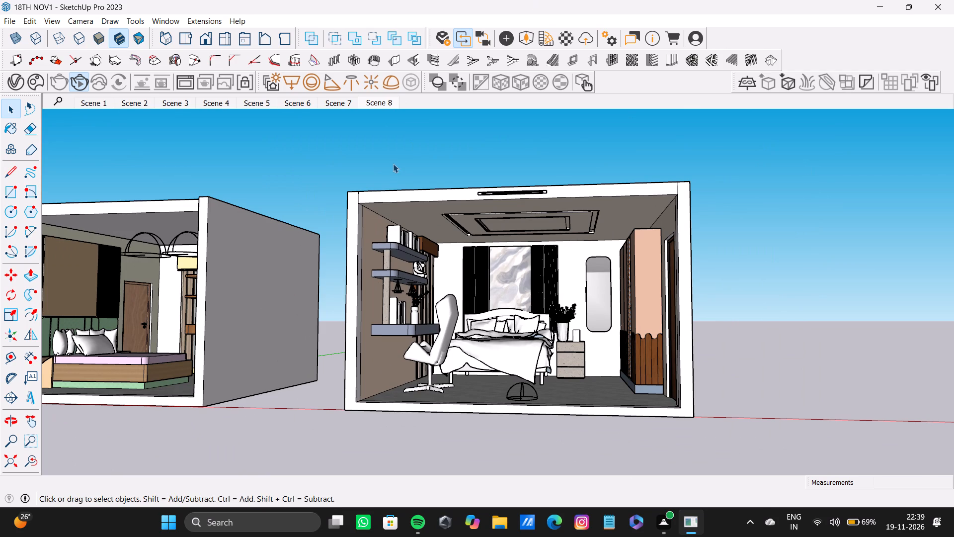
left_click(85, 90)
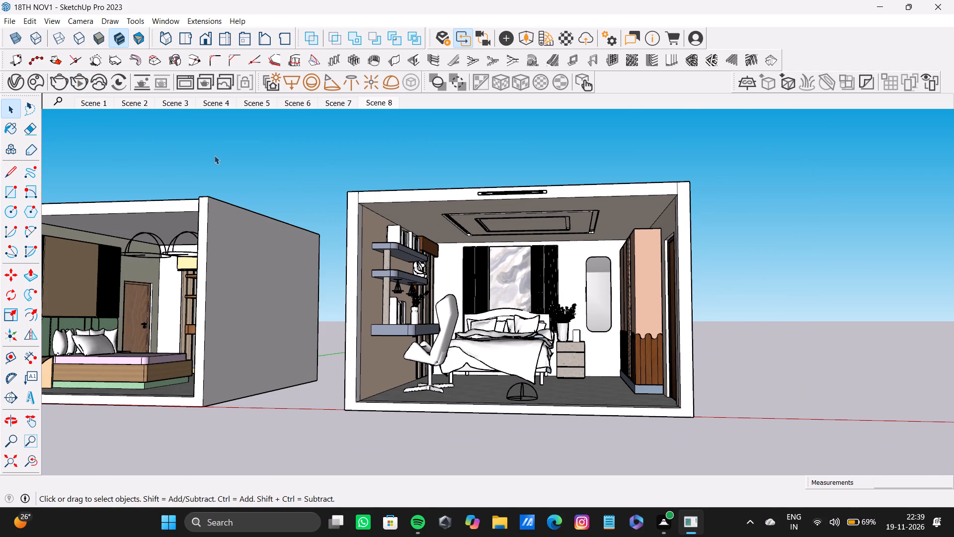
Examine the bedroom interior from several angles, including the shelving, bed, wardrobe and door sides.
scroll(596, 344, "up", 5)
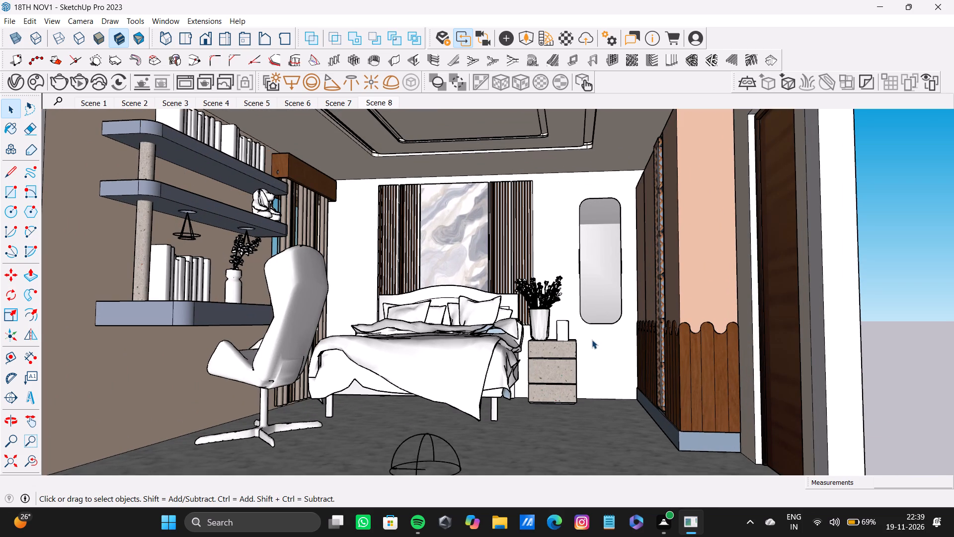
scroll(480, 314, "up", 3)
scroll(480, 314, "down", 5)
middle_click_drag(480, 314, 564, 337)
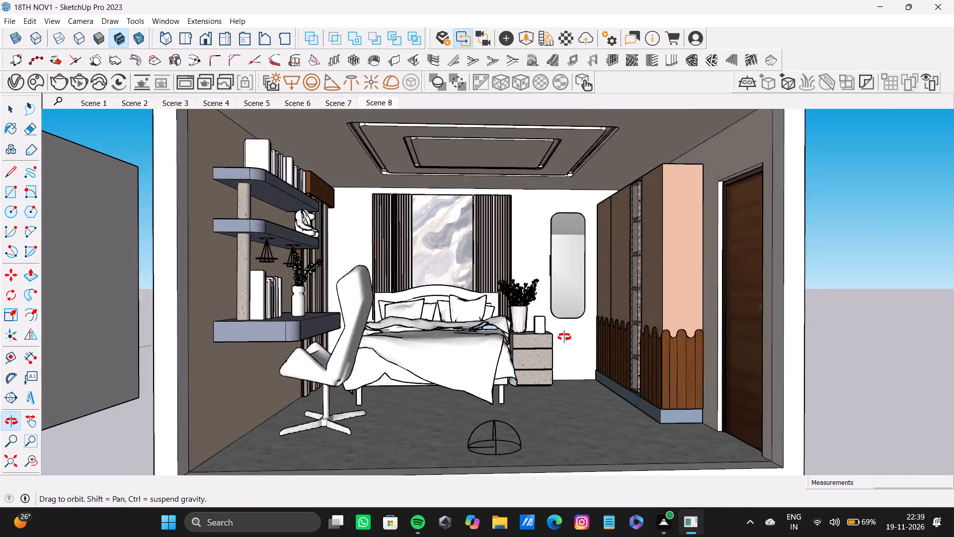
middle_click_drag(564, 337, 621, 376)
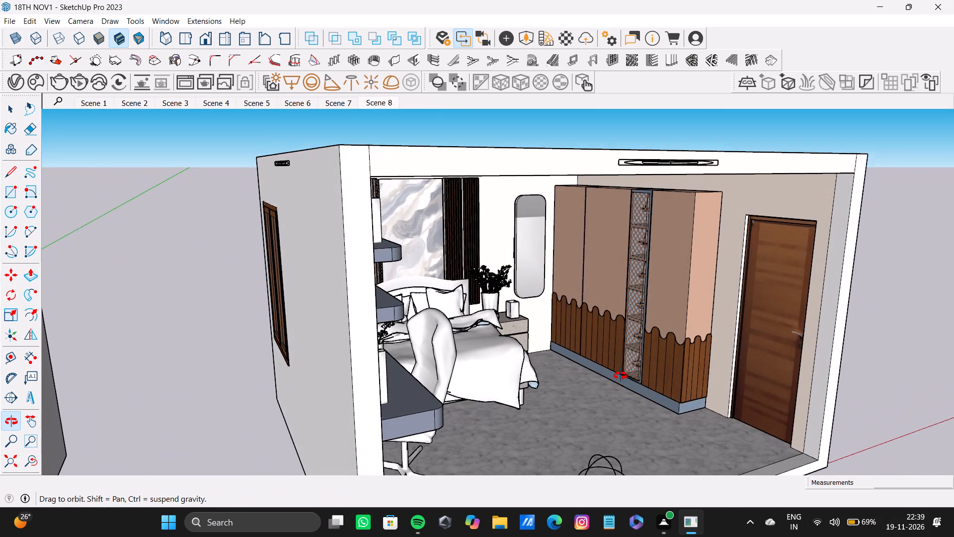
middle_click_drag(621, 376, 614, 378)
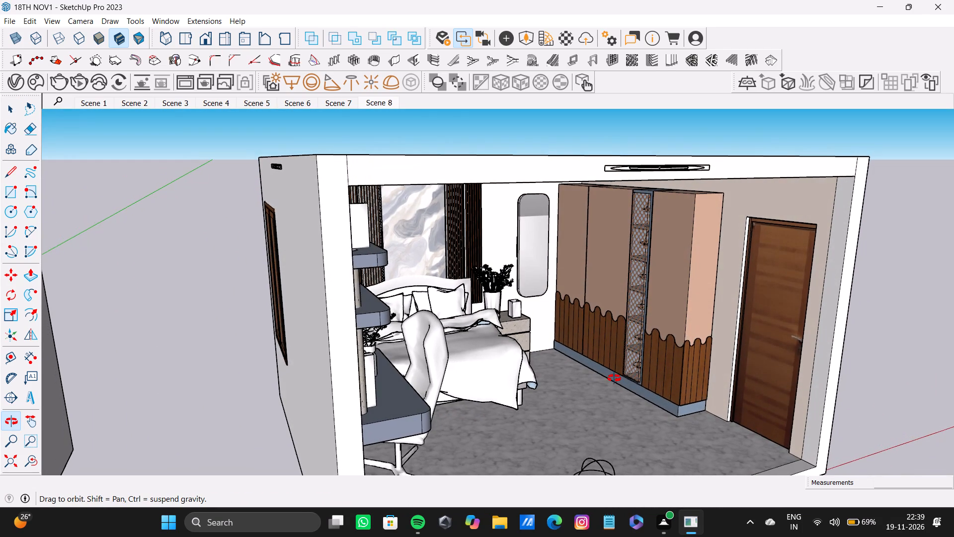
middle_click_drag(614, 378, 470, 391)
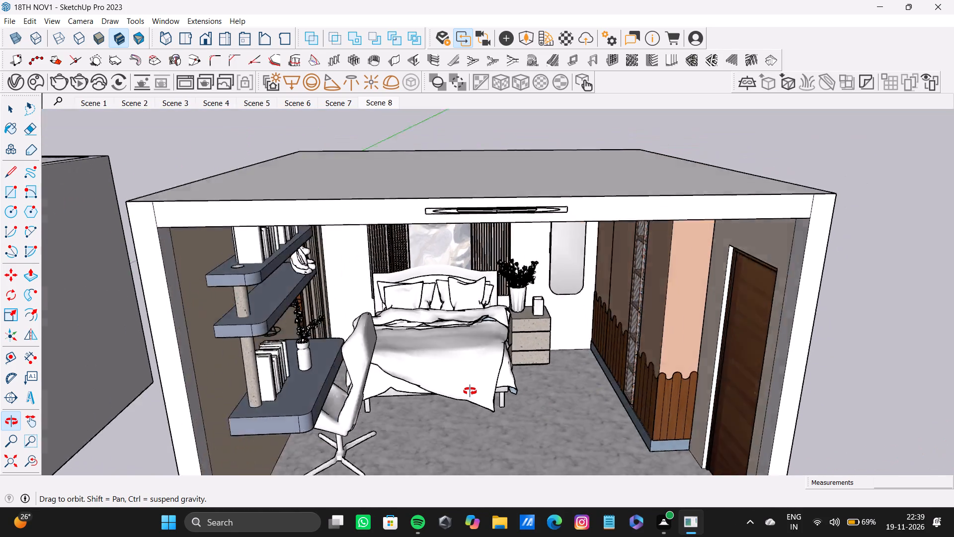
middle_click_drag(470, 391, 458, 333)
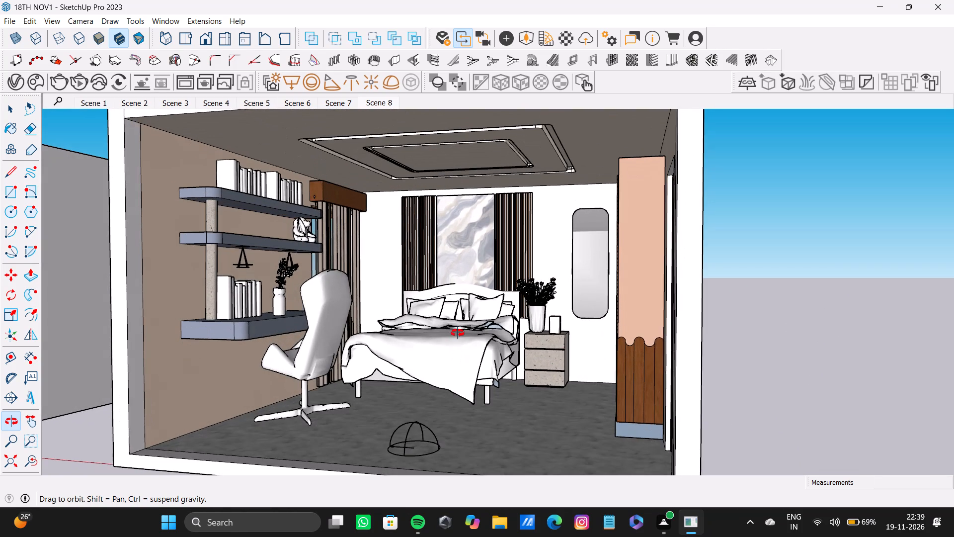
middle_click_drag(458, 333, 499, 347)
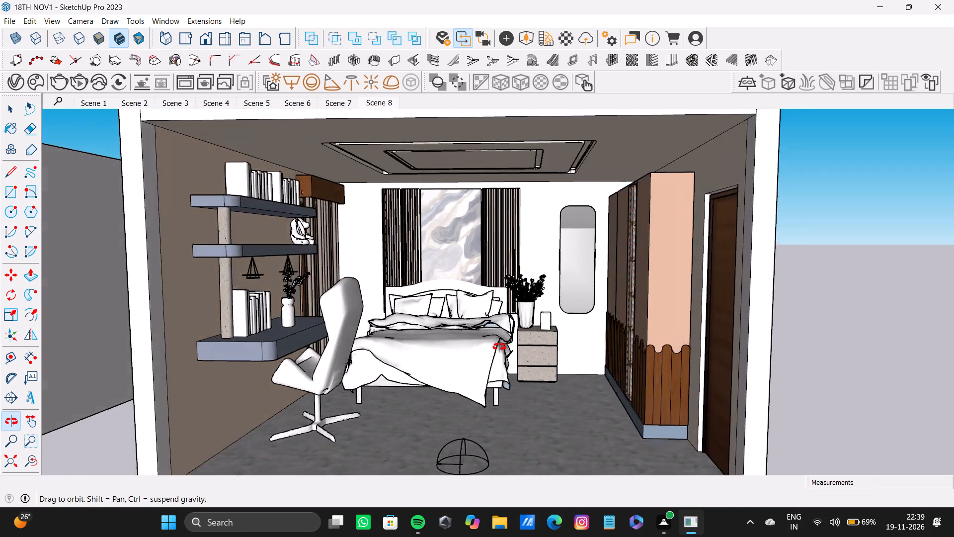
middle_click_drag(499, 347, 614, 371)
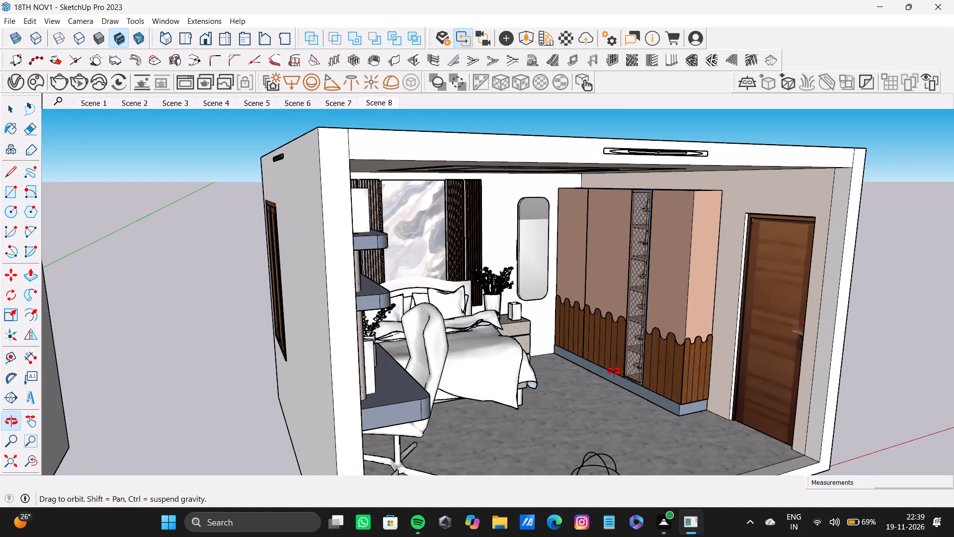
middle_click_drag(614, 371, 488, 356)
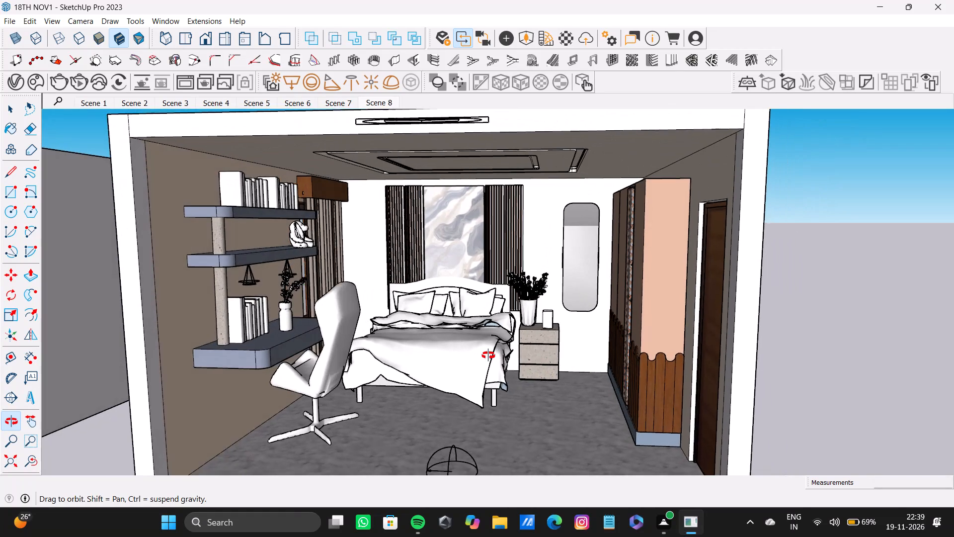
middle_click_drag(488, 356, 481, 356)
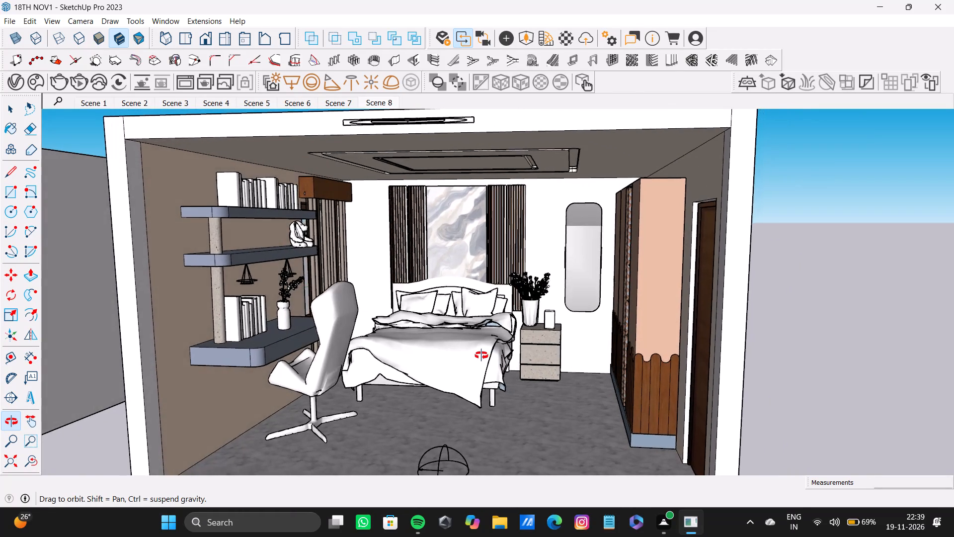
middle_click_drag(481, 356, 628, 331)
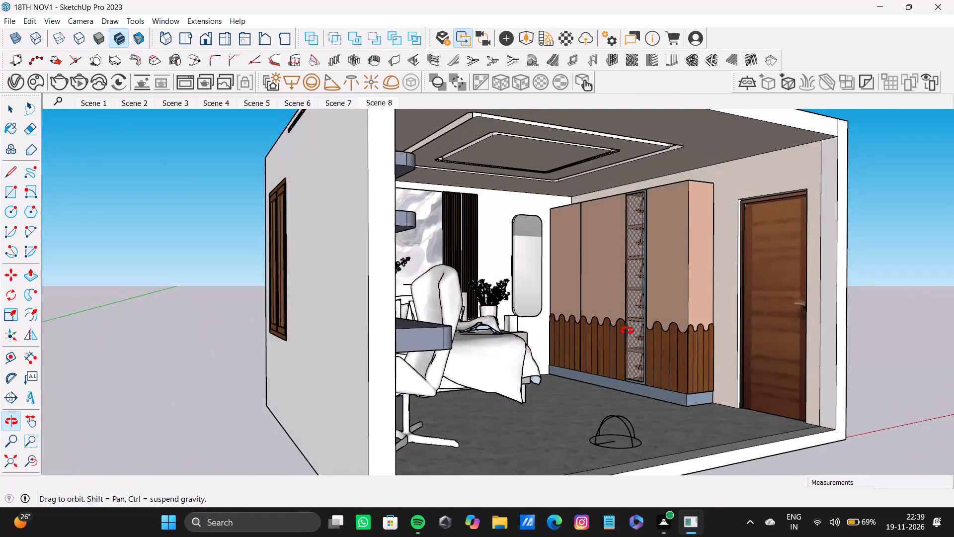
middle_click_drag(628, 331, 486, 345)
scroll(412, 239, "down", 4)
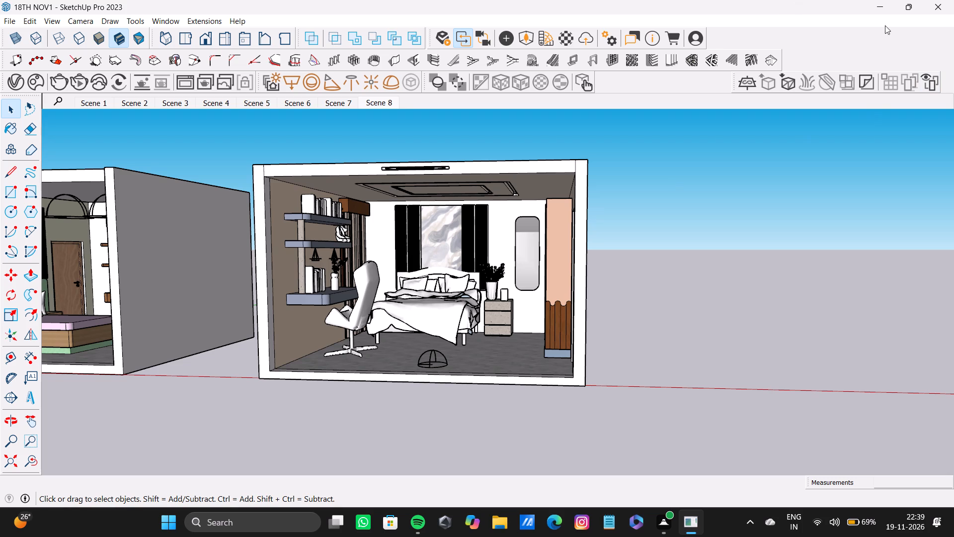
Save the 18TH NOV1 model under its existing name.
left_click(13, 21)
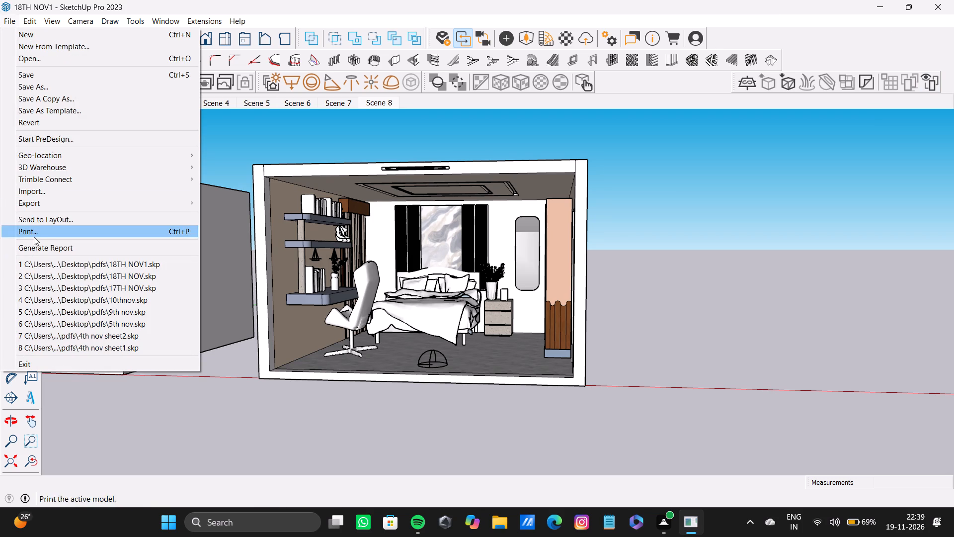
left_click(51, 72)
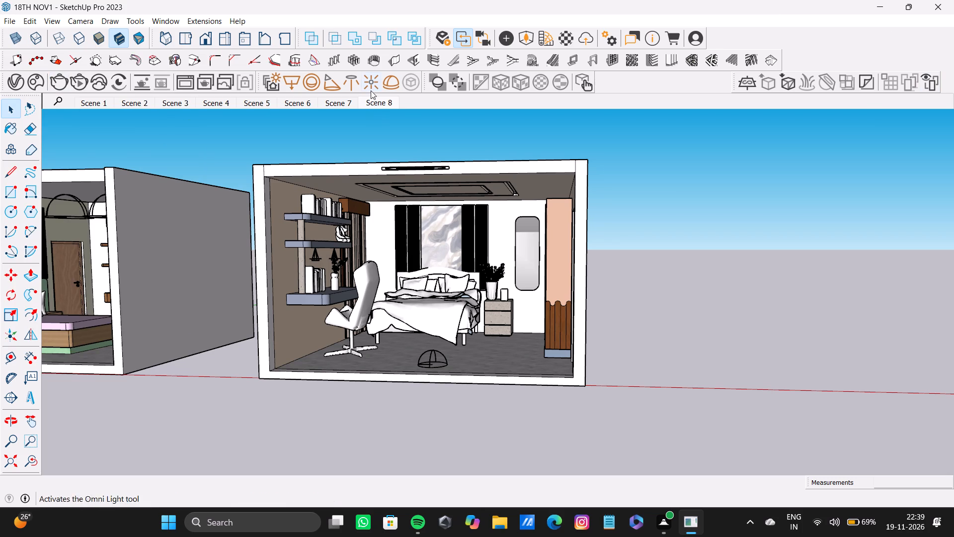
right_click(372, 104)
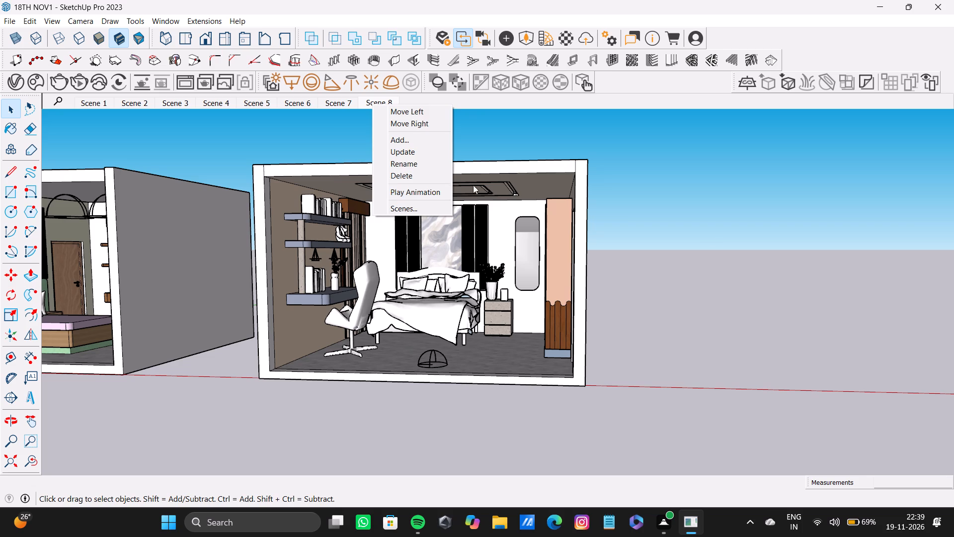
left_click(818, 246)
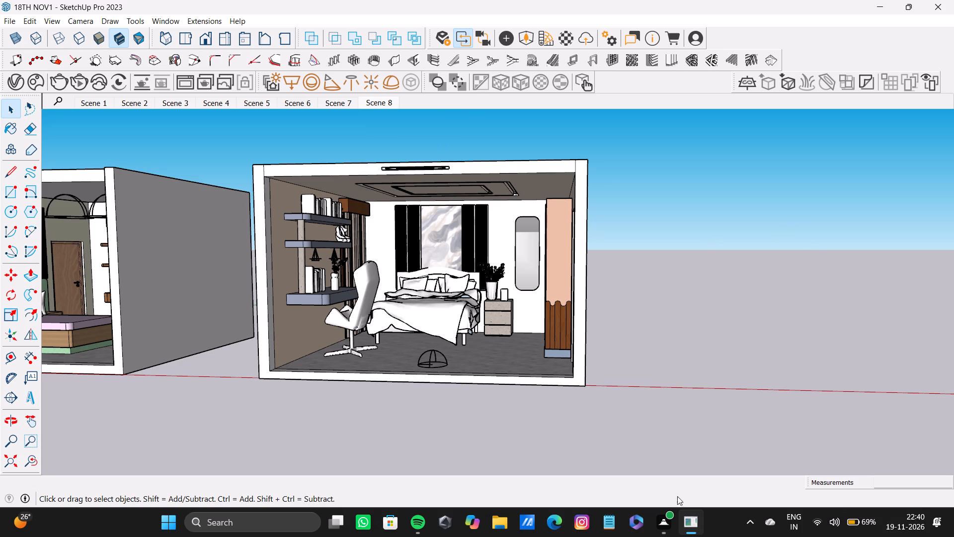